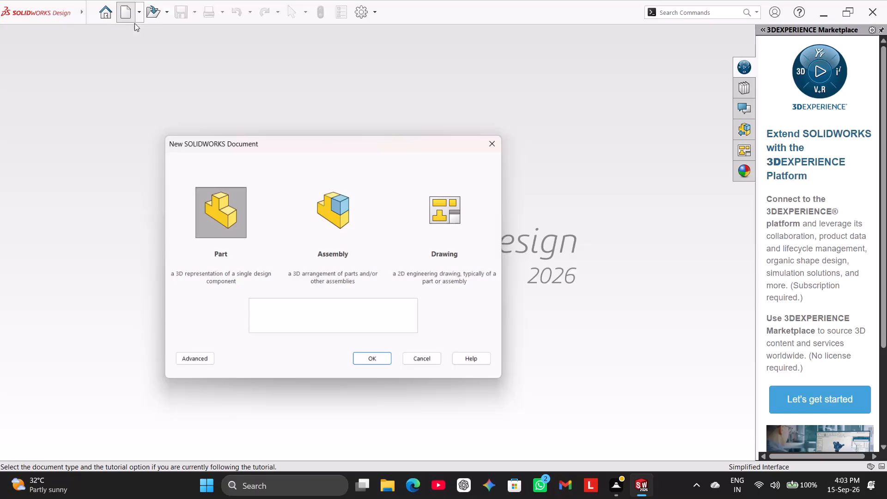
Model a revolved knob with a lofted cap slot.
Create a new part document.
{"action": "left_click", "coordinate": [225, 217]}
{"action": "left_click", "coordinate": [371, 347]}
{"action": "left_click", "coordinate": [375, 361]}
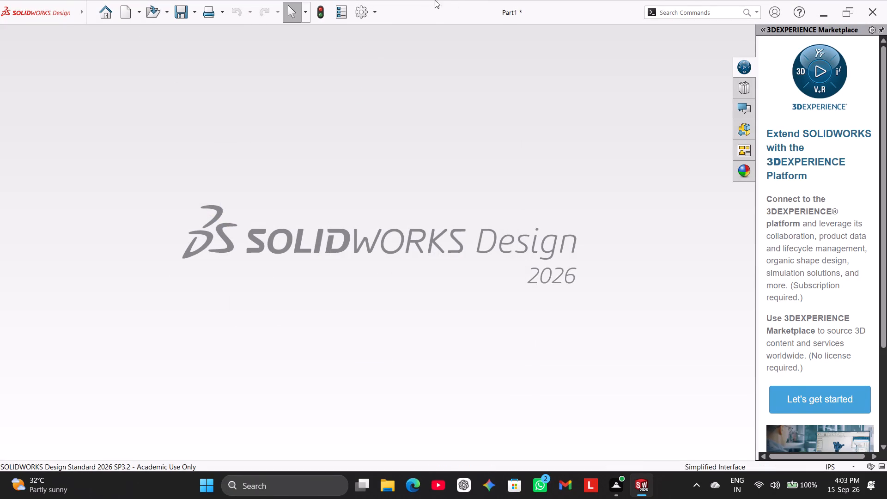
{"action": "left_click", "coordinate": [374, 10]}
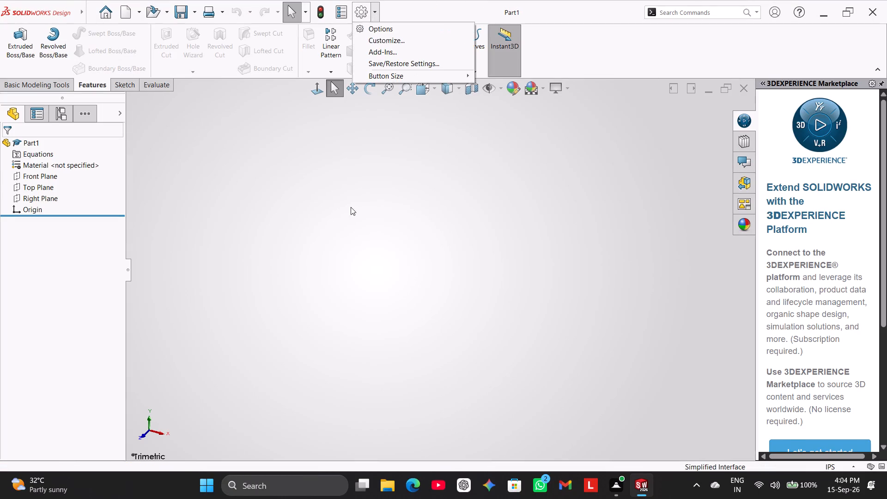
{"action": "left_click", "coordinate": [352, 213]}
Save the part as "Sectional Mechanical Part.SLDPRT" in the Internship Works folder.
{"action": "left_click", "coordinate": [192, 12]}
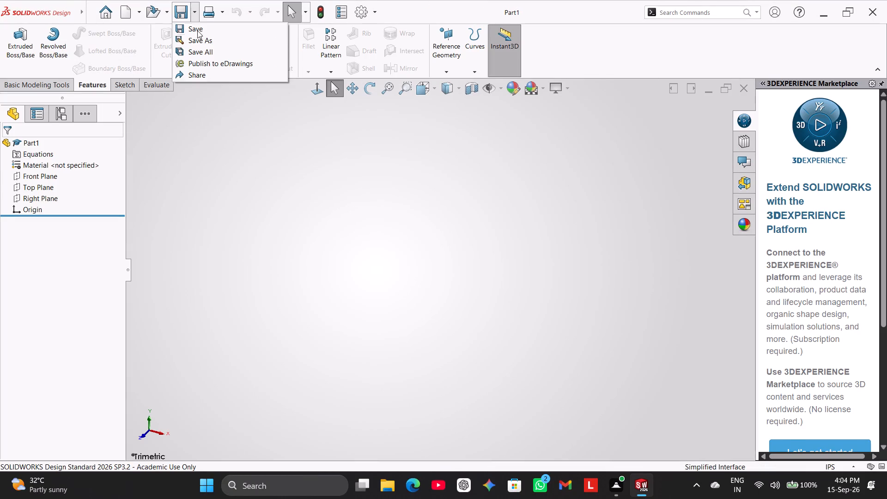
{"action": "left_click", "coordinate": [202, 41]}
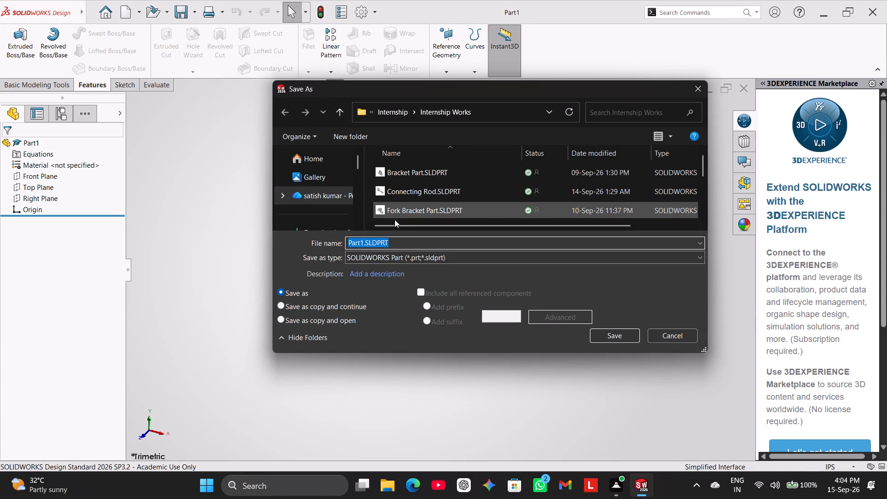
{"action": "left_click", "coordinate": [363, 238]}
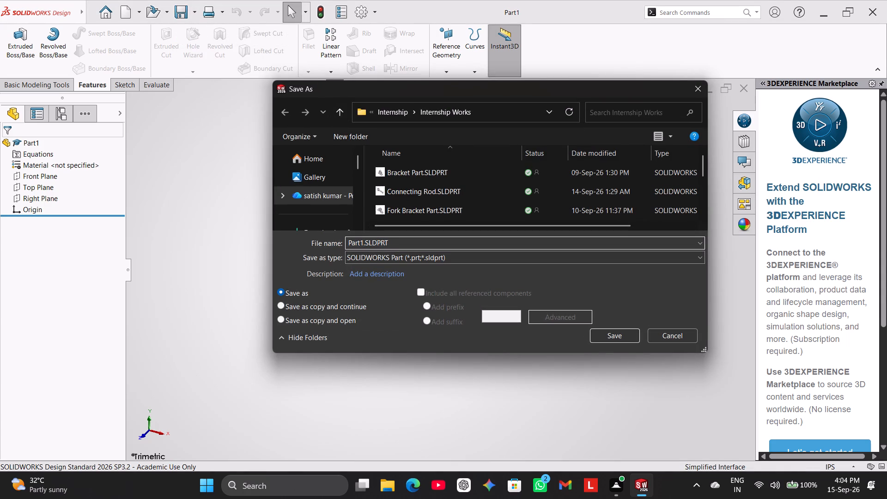
{"action": "key", "text": "Delete"}
{"action": "key", "text": "BackSpace"}
{"action": "key", "text": "BackSpace"}
{"action": "key", "text": "BackSpace"}
{"action": "key", "text": "BackSpace"}
{"action": "key", "text": "BackSpace"}
{"action": "key", "text": "BackSpace"}
{"action": "key", "text": "BackSpace"}
{"action": "key", "text": "BackSpace"}
{"action": "key", "text": "BackSpace"}
{"action": "key", "text": "ctrl+z"}
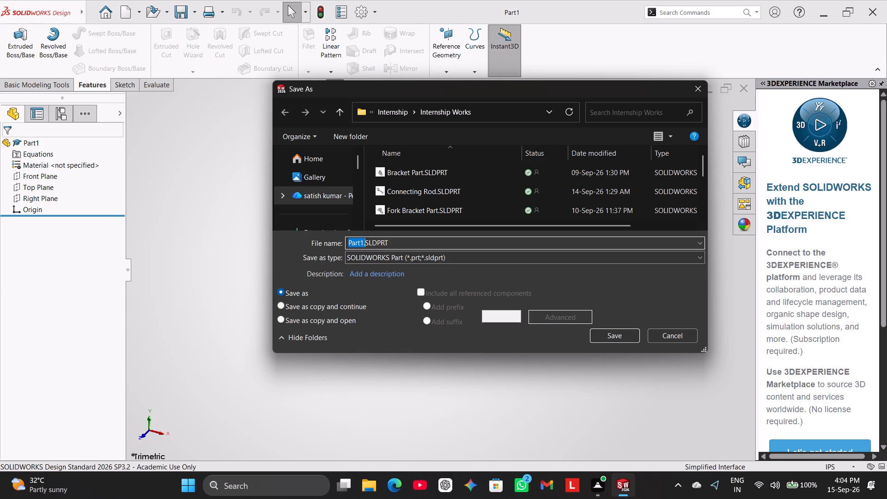
{"action": "key", "text": "Left"}
{"action": "key", "text": "Right"}
{"action": "key", "text": "Right"}
{"action": "key", "text": "Right"}
{"action": "key", "text": "Right"}
{"action": "key", "text": "Right"}
{"action": "key", "text": "BackSpace"}
{"action": "key", "text": "BackSpace"}
{"action": "key", "text": "BackSpace"}
{"action": "key", "text": "BackSpace"}
{"action": "key", "text": "BackSpace"}
{"action": "key", "text": "BackSpace"}
{"action": "key", "text": "BackSpace"}
{"action": "key", "text": "BackSpace"}
{"action": "key", "text": "BackSpace"}
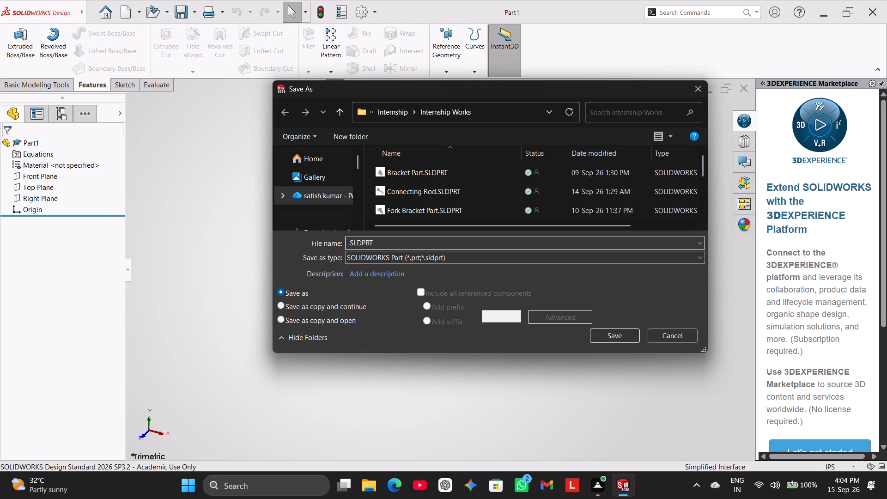
{"action": "key", "text": "ctrl+v"}
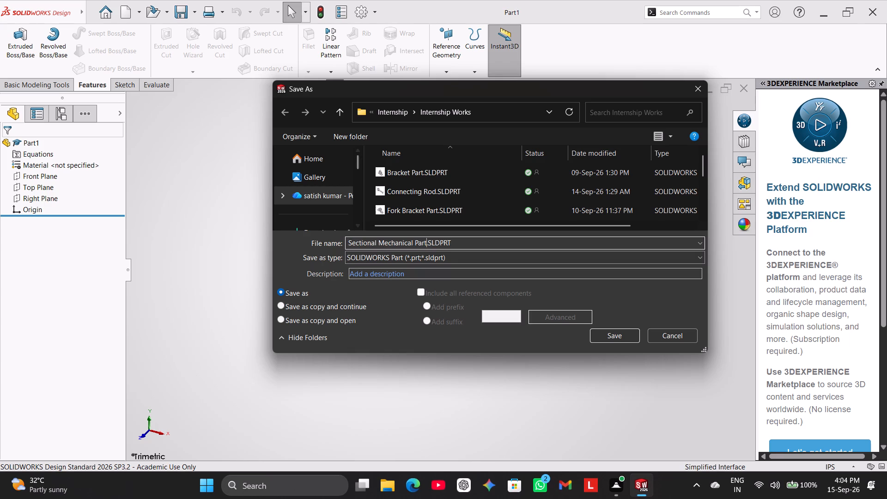
{"action": "left_click", "coordinate": [618, 336]}
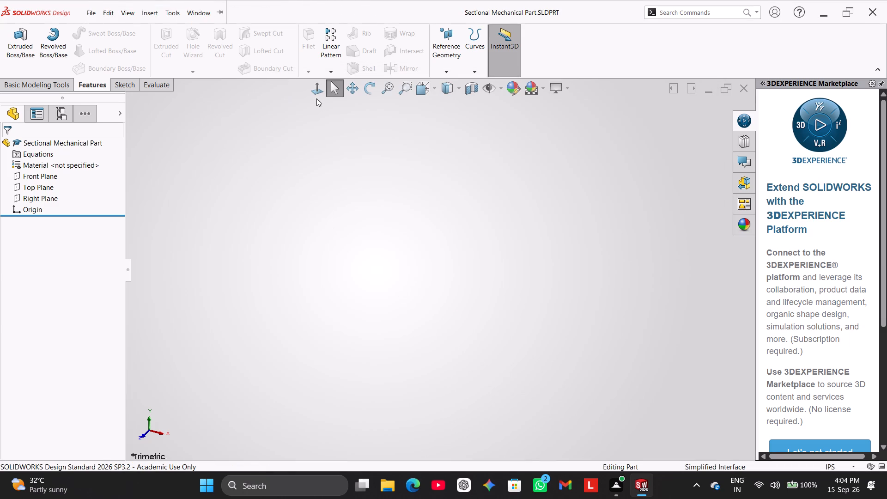
Set the document units to MMGS (millimeter, gram, second).
{"action": "left_click", "coordinate": [832, 469]}
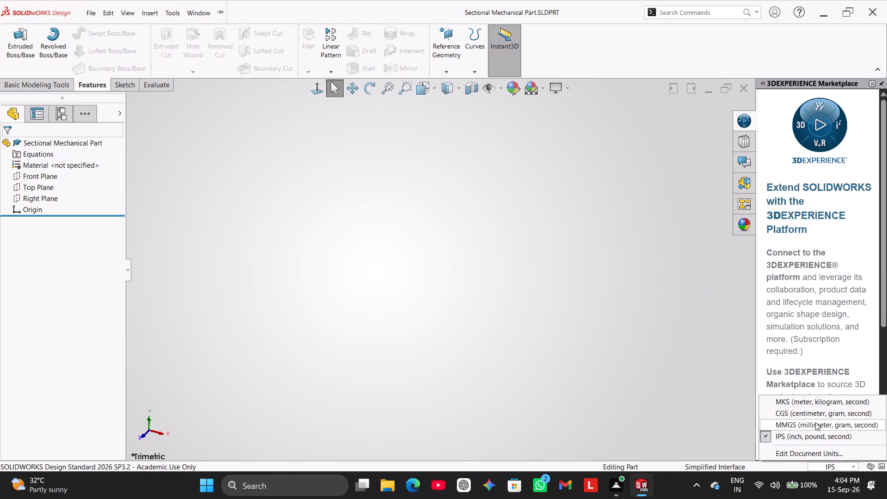
{"action": "left_click", "coordinate": [816, 421]}
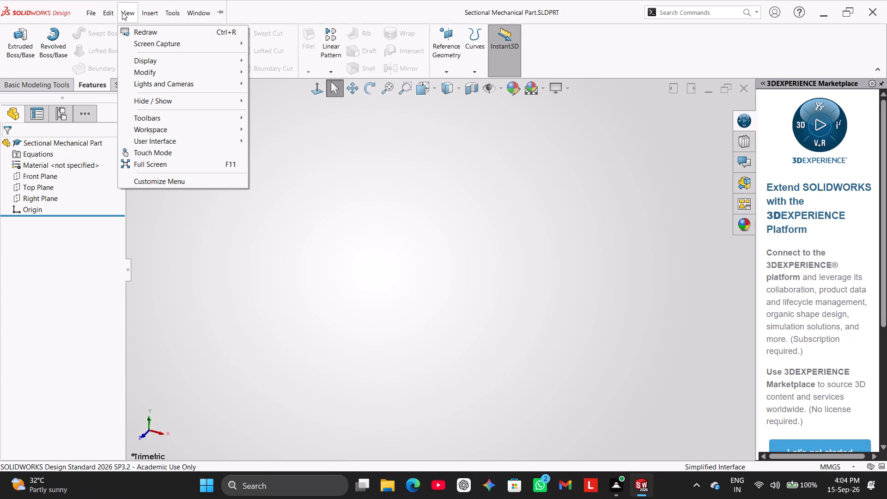
{"action": "left_click", "coordinate": [299, 218]}
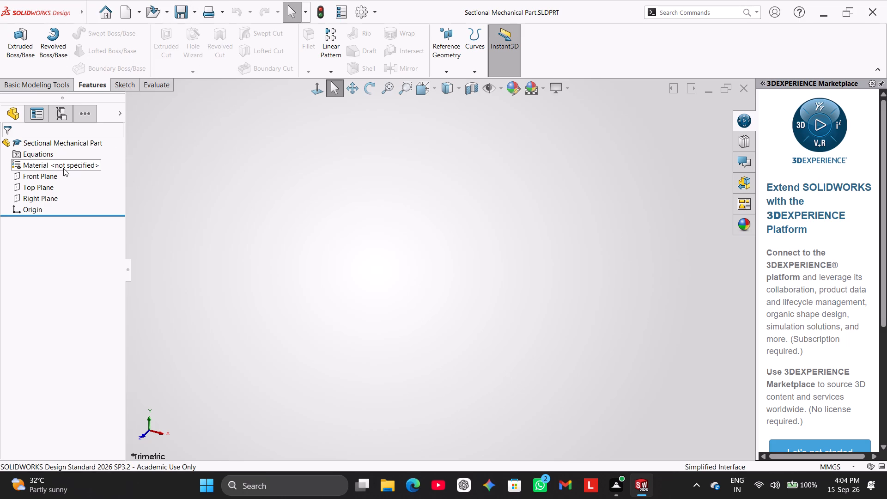
Open a sketch on the Front Plane and draw a horizontal line about 108 mm long from the origin towards negative X.
{"action": "left_click", "coordinate": [53, 179]}
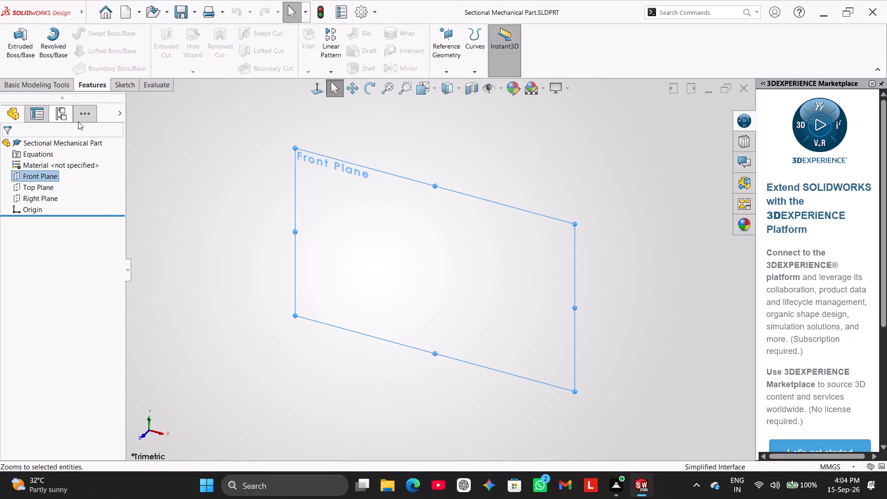
{"action": "right_click", "coordinate": [55, 174]}
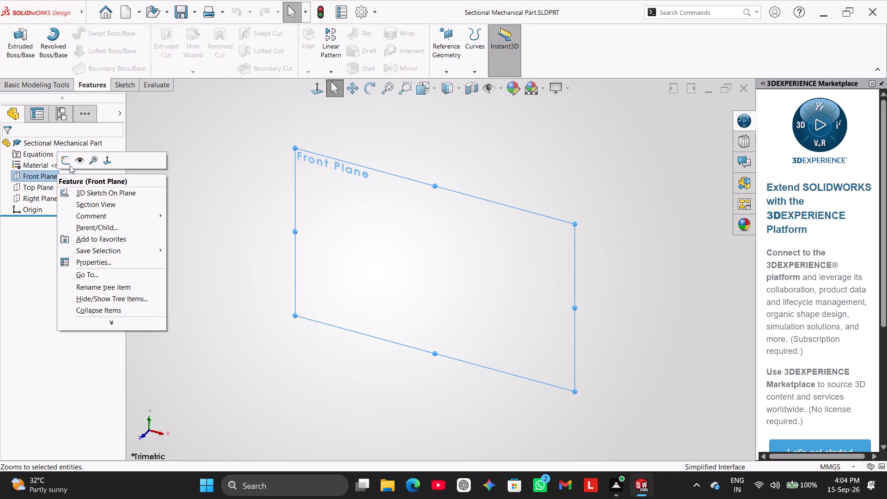
{"action": "left_click", "coordinate": [70, 165]}
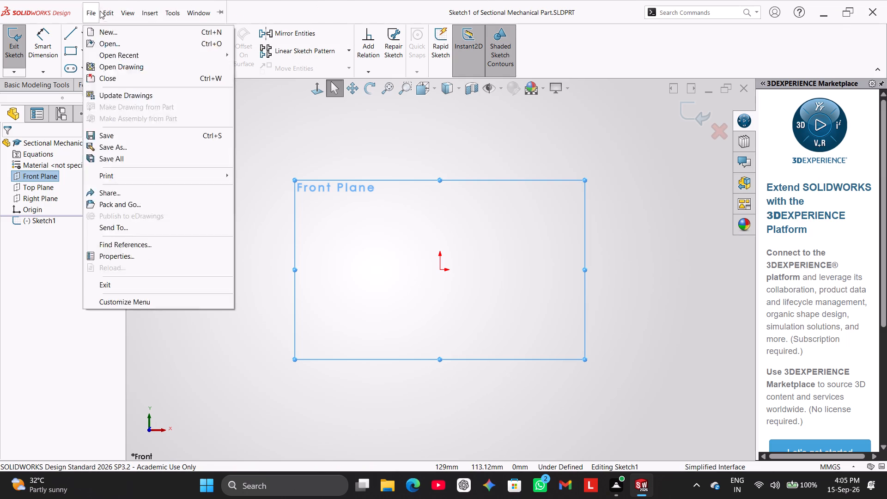
{"action": "left_click", "coordinate": [67, 34]}
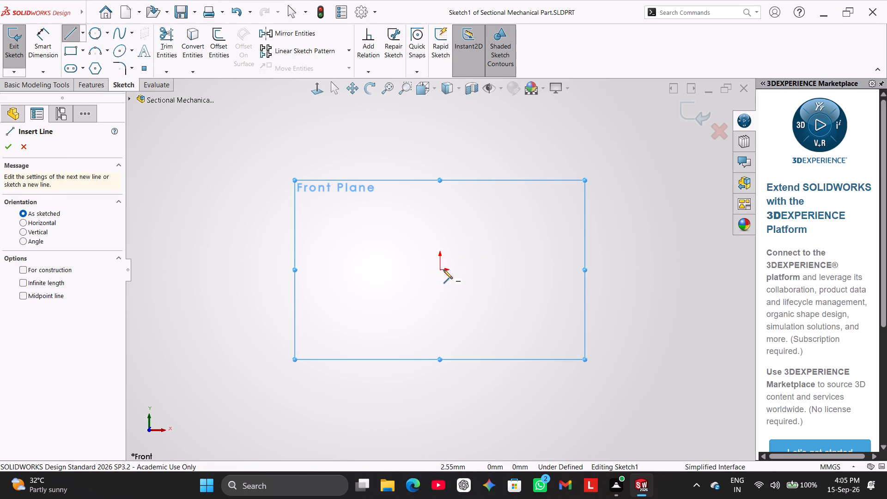
{"action": "scroll", "coordinate": [441, 270], "scroll_direction": "up", "scroll_amount": 1}
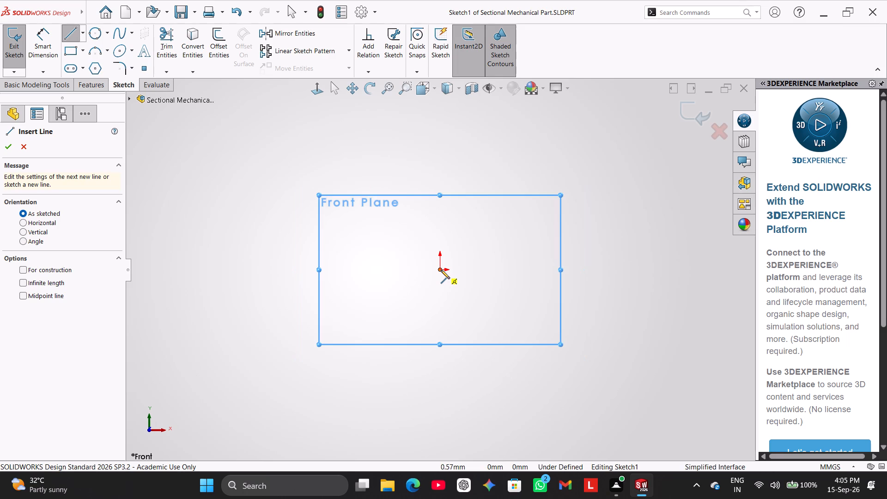
{"action": "left_click", "coordinate": [441, 270]}
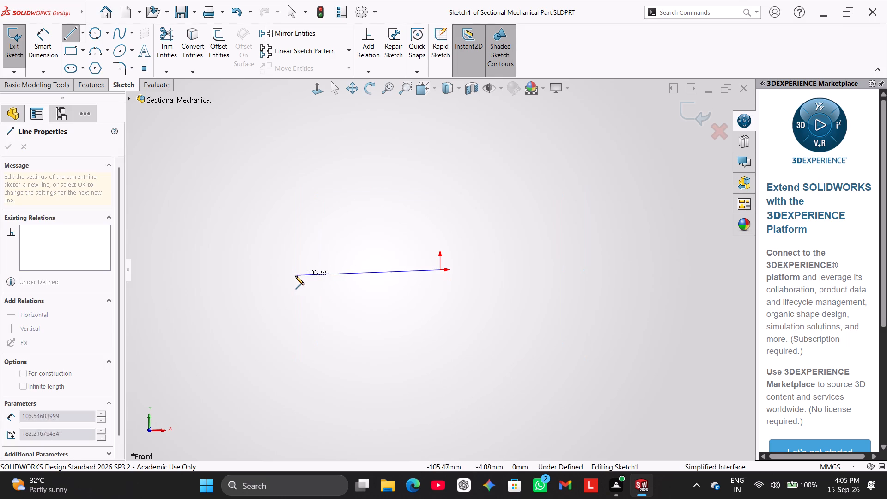
{"action": "left_click", "coordinate": [292, 270]}
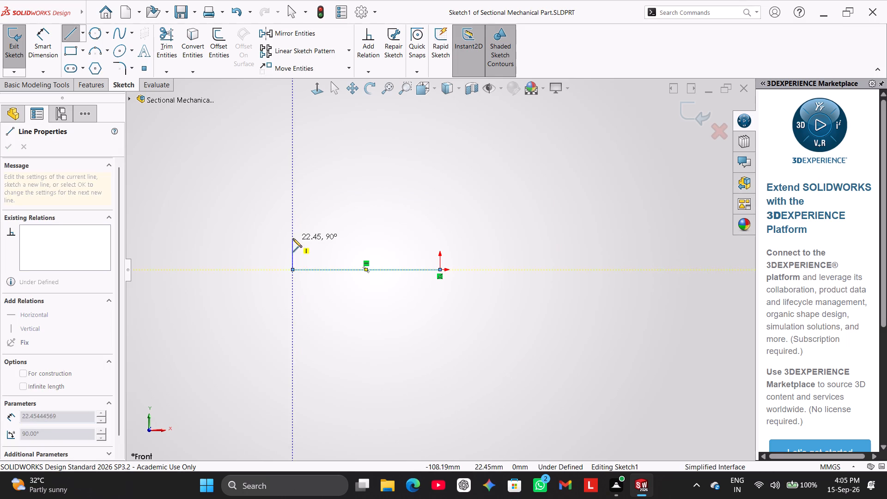
Continue from the line's outer end with three connected arcs rising in an S shape, radii about 85, 14 and 10 mm.
{"action": "scroll", "coordinate": [360, 189], "scroll_direction": "up", "scroll_amount": 2}
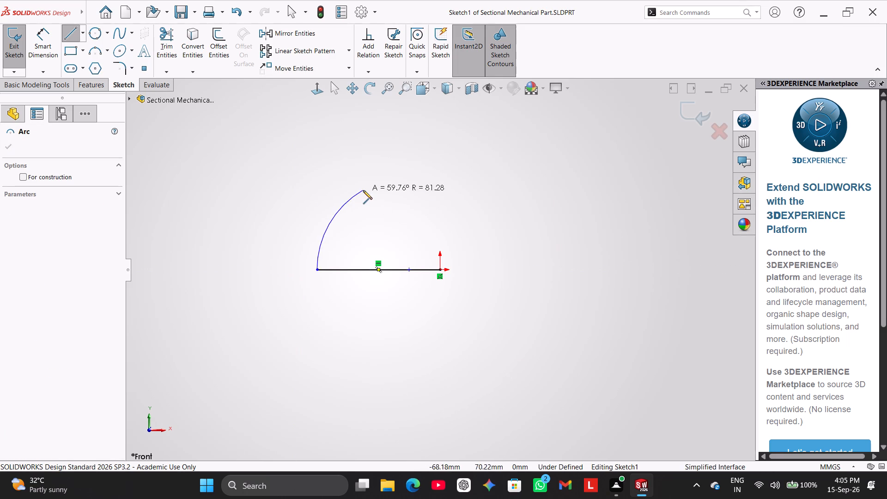
{"action": "scroll", "coordinate": [364, 191], "scroll_direction": "down", "scroll_amount": 3}
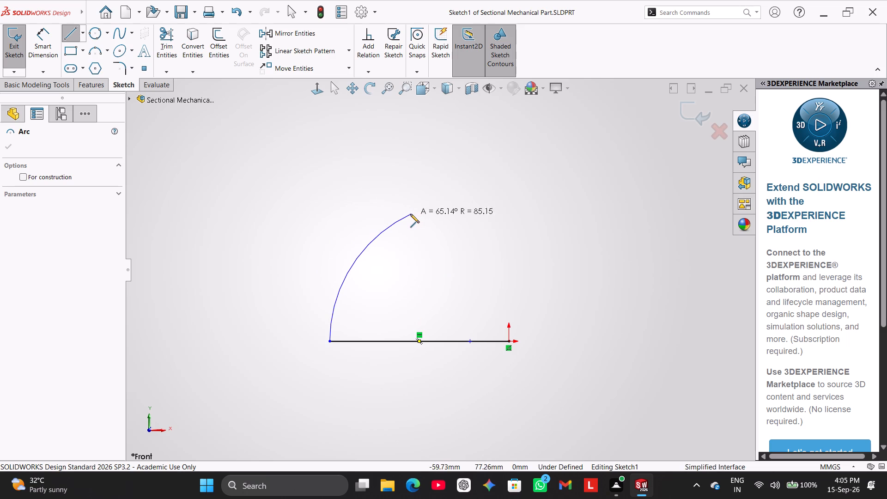
{"action": "left_click", "coordinate": [410, 216]}
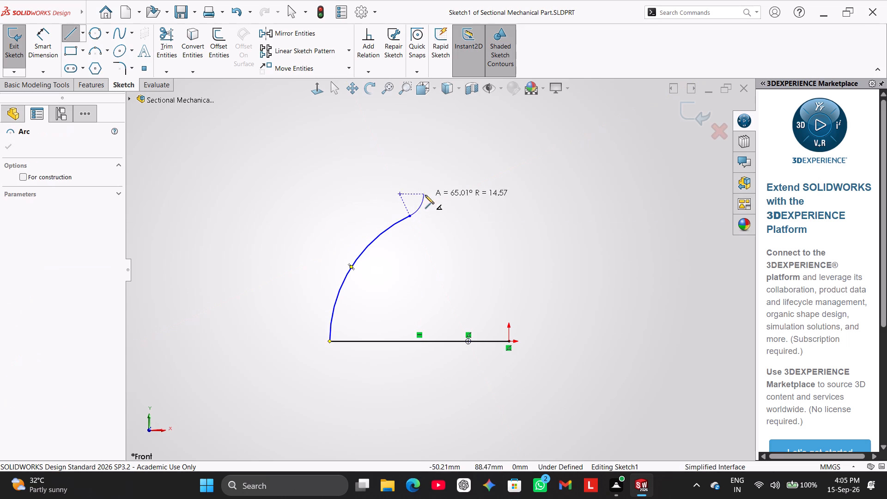
{"action": "left_click", "coordinate": [402, 172]}
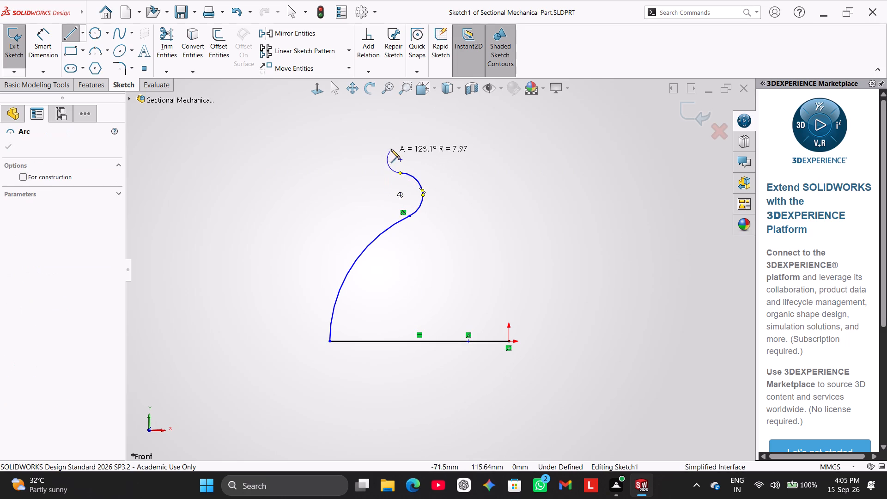
{"action": "scroll", "coordinate": [397, 144], "scroll_direction": "up", "scroll_amount": 1}
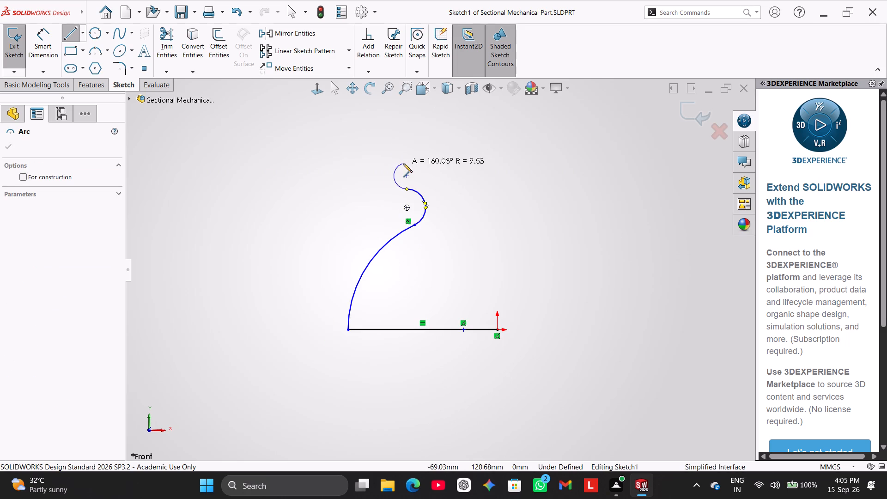
{"action": "left_click", "coordinate": [399, 164]}
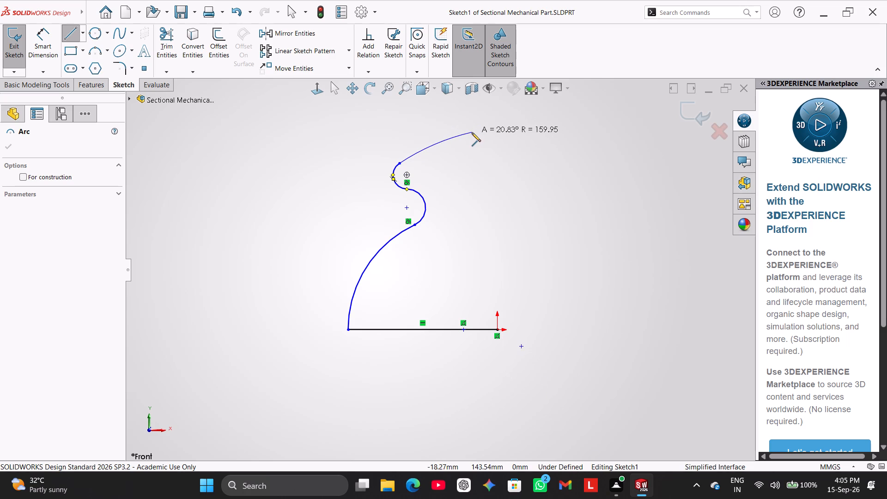
Extend the profile towards the origin's vertical axis with a shallow arc of about 160 mm radius, a small convex arc and a 37 mm radius concave arc.
{"action": "left_click", "coordinate": [472, 133]}
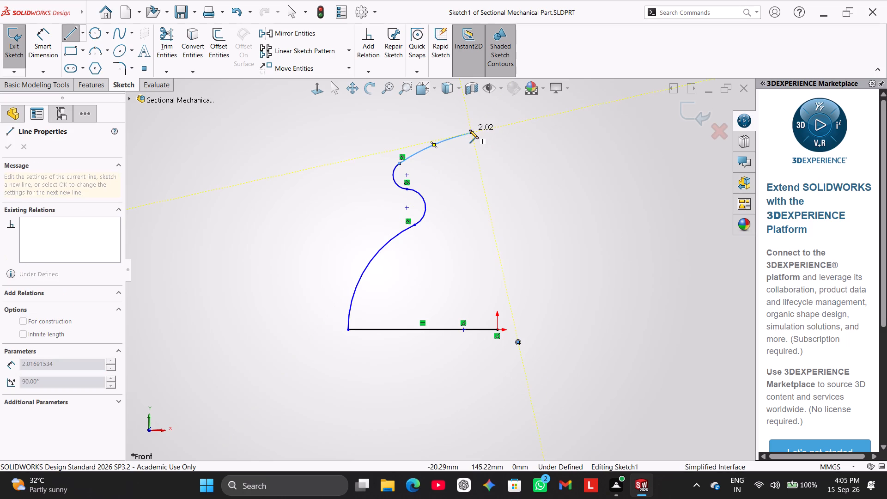
{"action": "left_click", "coordinate": [484, 148]}
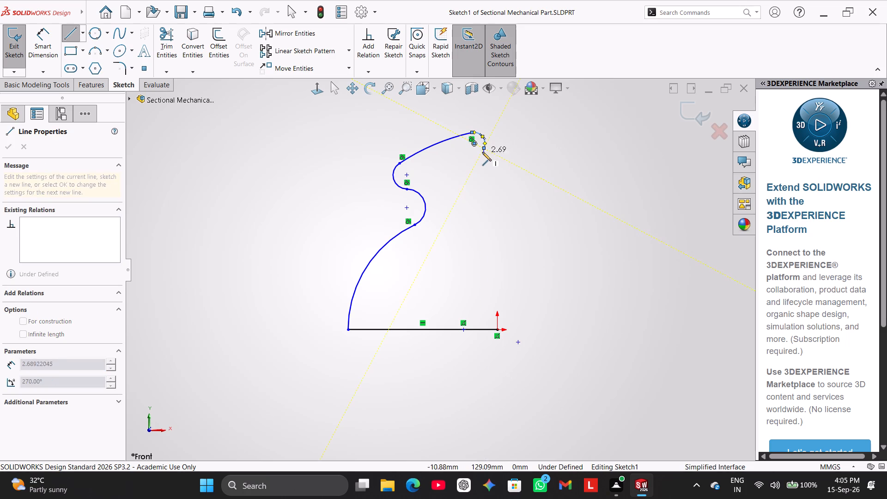
{"action": "left_click", "coordinate": [507, 154]}
{"action": "right_click", "coordinate": [537, 135]}
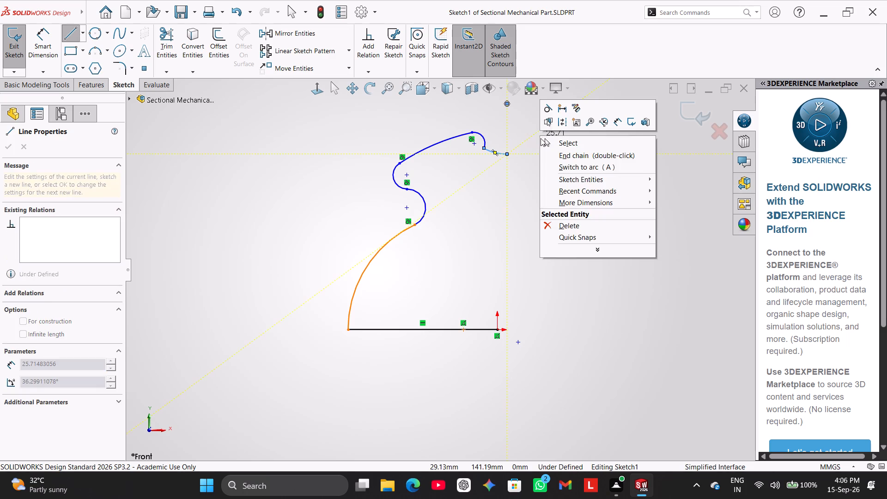
{"action": "left_click", "coordinate": [543, 138]}
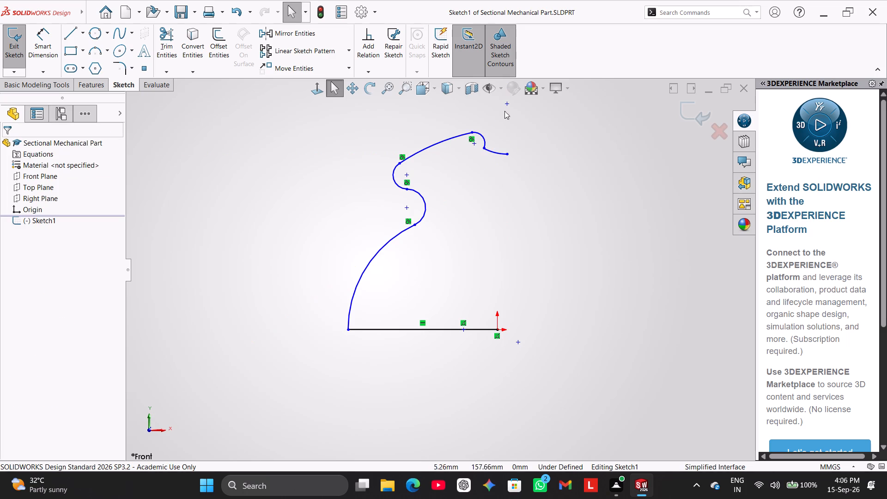
Add a vertical relation between the last arc's centre point and the origin.
{"action": "left_click", "coordinate": [507, 103], "text": "ctrl"}
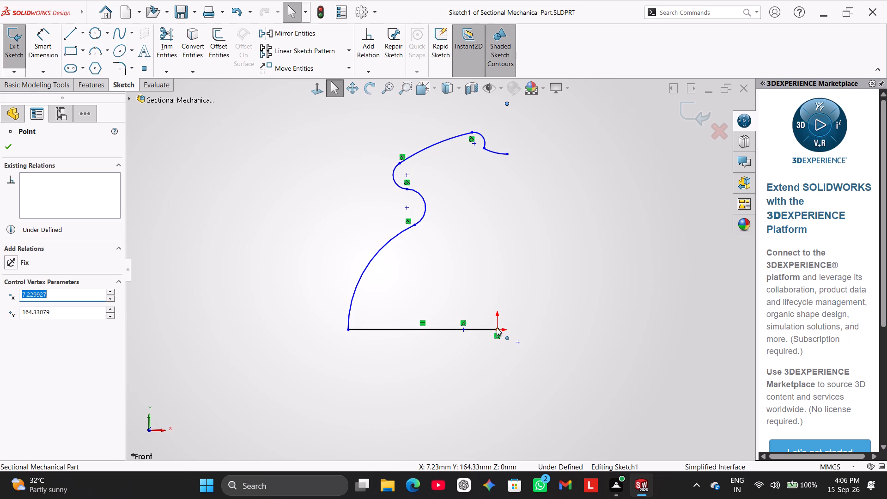
{"action": "left_click", "coordinate": [497, 328], "text": "ctrl"}
{"action": "left_click", "coordinate": [28, 324]}
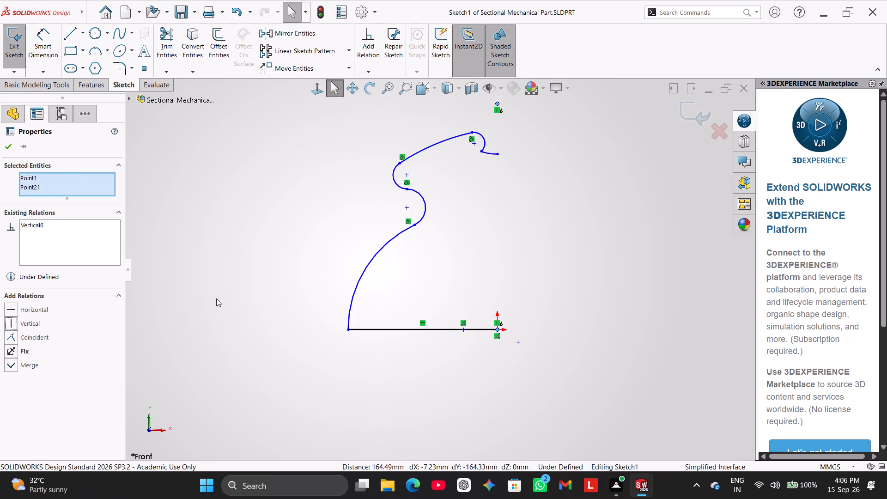
{"action": "left_click", "coordinate": [547, 179]}
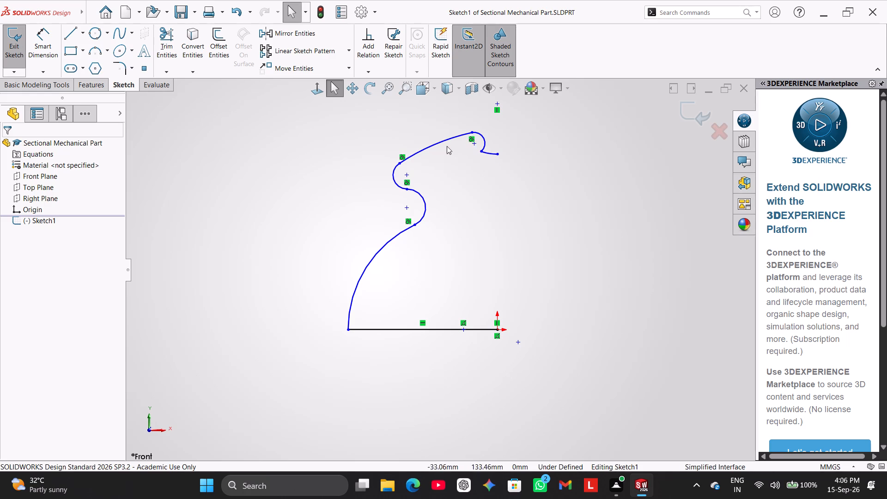
Close the profile with a vertical line about 128 mm long from the last arc's endpoint down to the origin.
{"action": "left_click", "coordinate": [68, 29]}
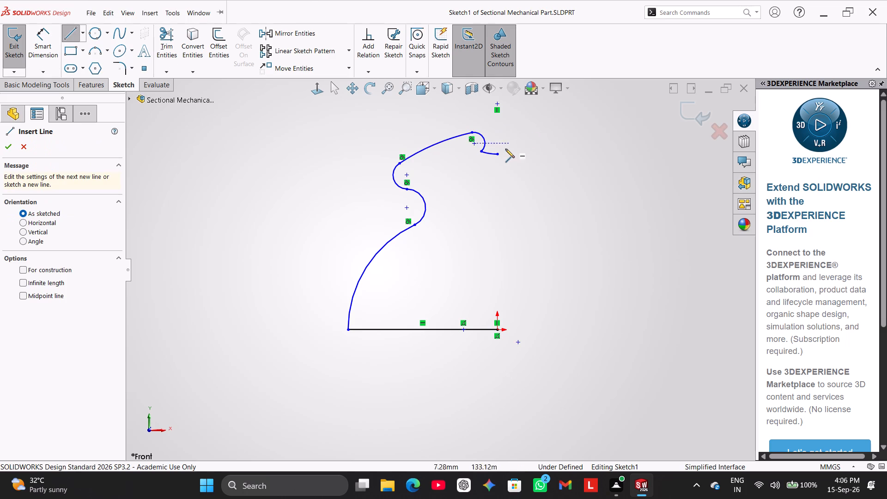
{"action": "left_click", "coordinate": [498, 153]}
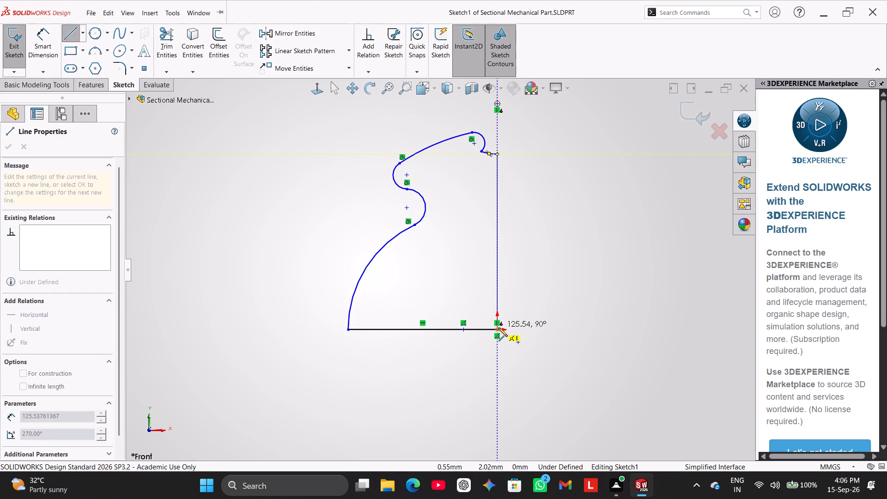
{"action": "left_click", "coordinate": [498, 328]}
{"action": "right_click", "coordinate": [533, 246]}
{"action": "left_click", "coordinate": [546, 254]}
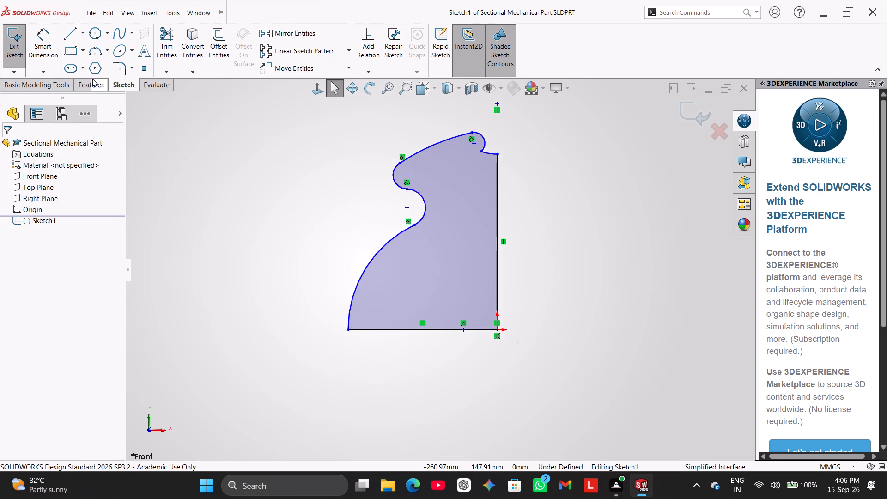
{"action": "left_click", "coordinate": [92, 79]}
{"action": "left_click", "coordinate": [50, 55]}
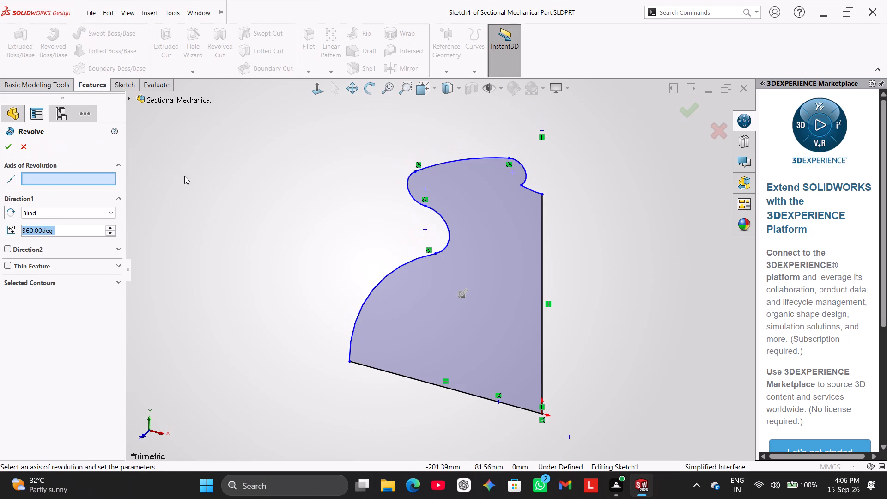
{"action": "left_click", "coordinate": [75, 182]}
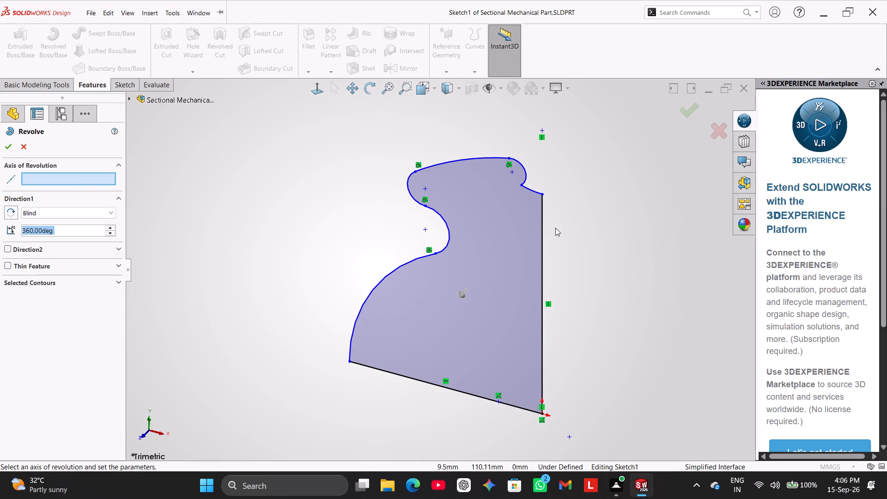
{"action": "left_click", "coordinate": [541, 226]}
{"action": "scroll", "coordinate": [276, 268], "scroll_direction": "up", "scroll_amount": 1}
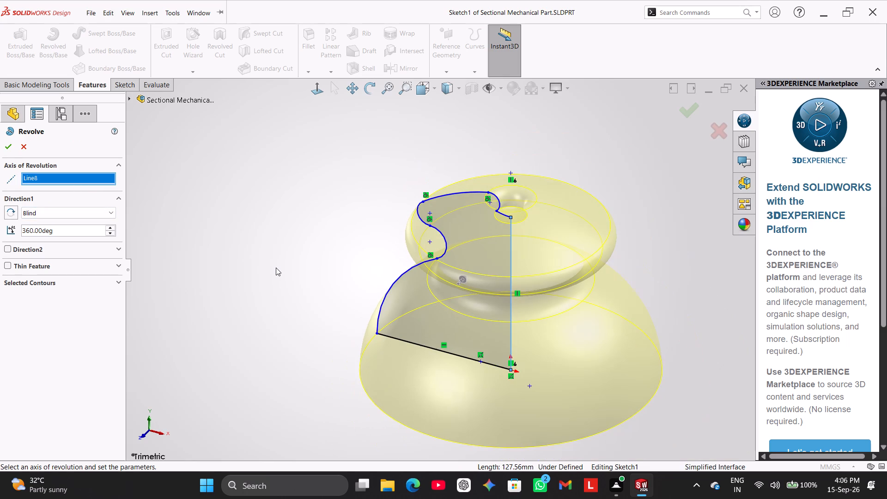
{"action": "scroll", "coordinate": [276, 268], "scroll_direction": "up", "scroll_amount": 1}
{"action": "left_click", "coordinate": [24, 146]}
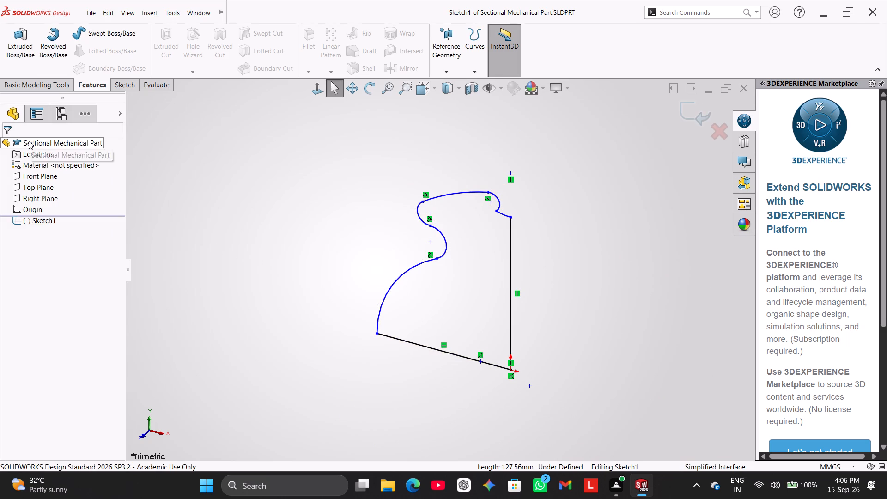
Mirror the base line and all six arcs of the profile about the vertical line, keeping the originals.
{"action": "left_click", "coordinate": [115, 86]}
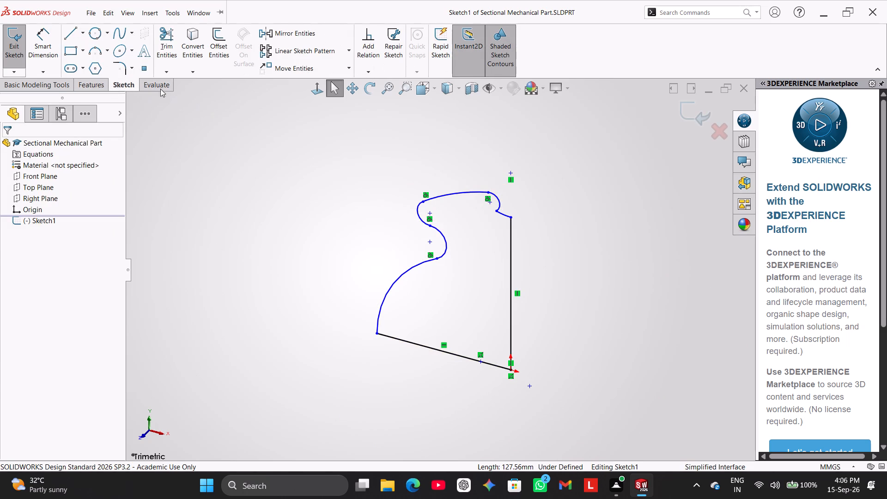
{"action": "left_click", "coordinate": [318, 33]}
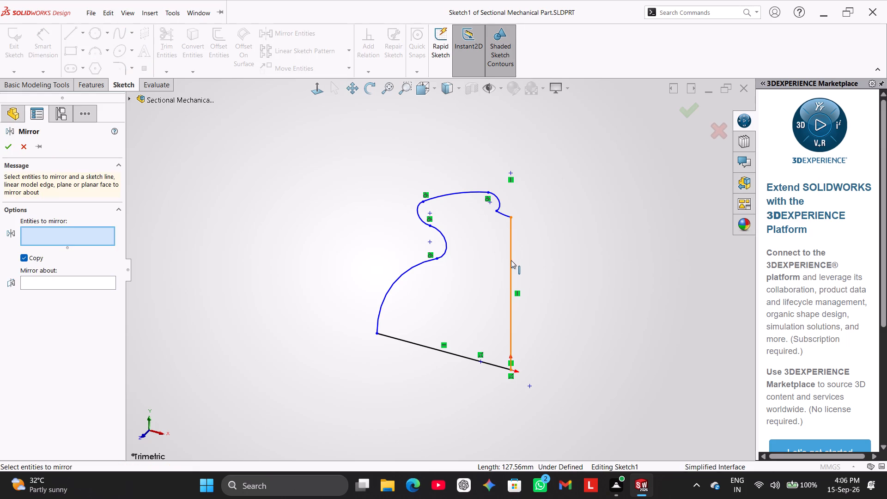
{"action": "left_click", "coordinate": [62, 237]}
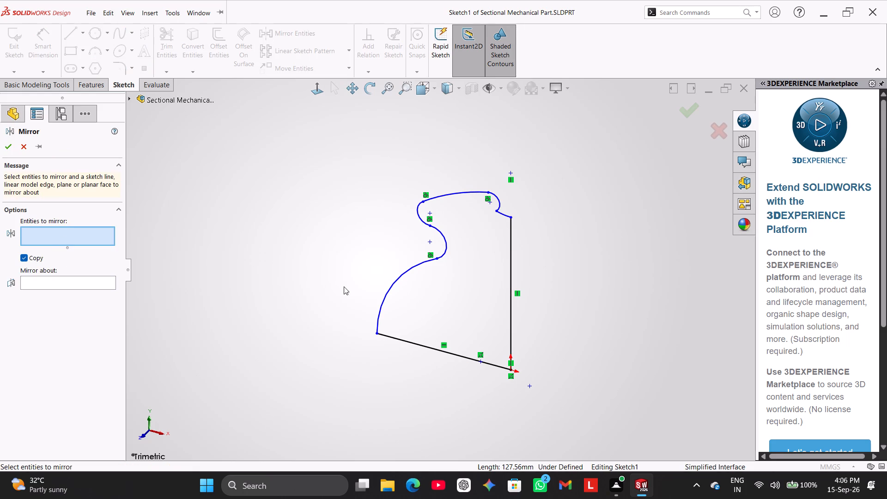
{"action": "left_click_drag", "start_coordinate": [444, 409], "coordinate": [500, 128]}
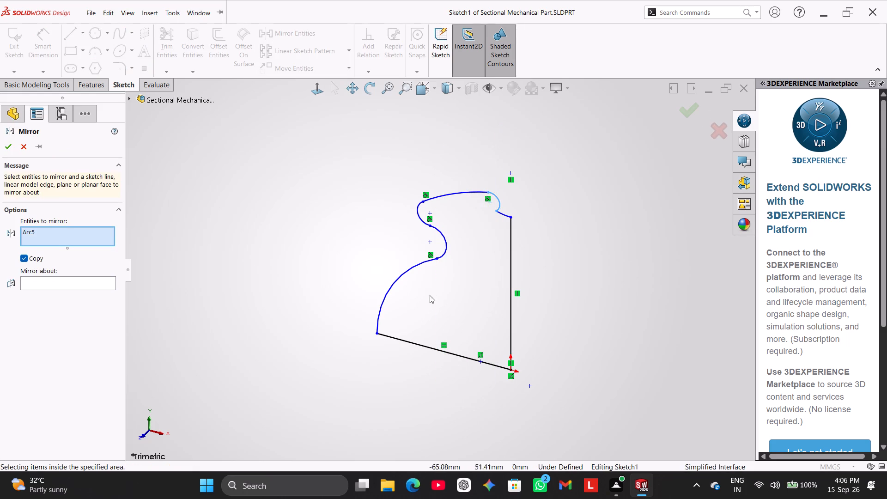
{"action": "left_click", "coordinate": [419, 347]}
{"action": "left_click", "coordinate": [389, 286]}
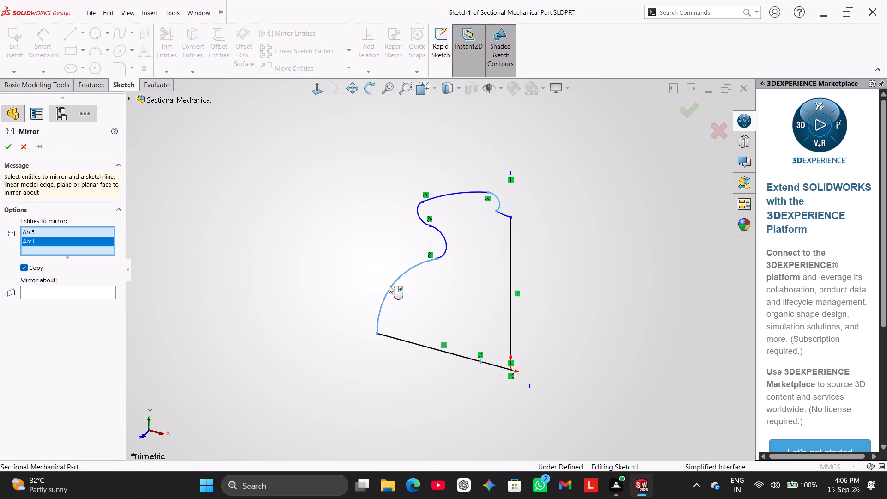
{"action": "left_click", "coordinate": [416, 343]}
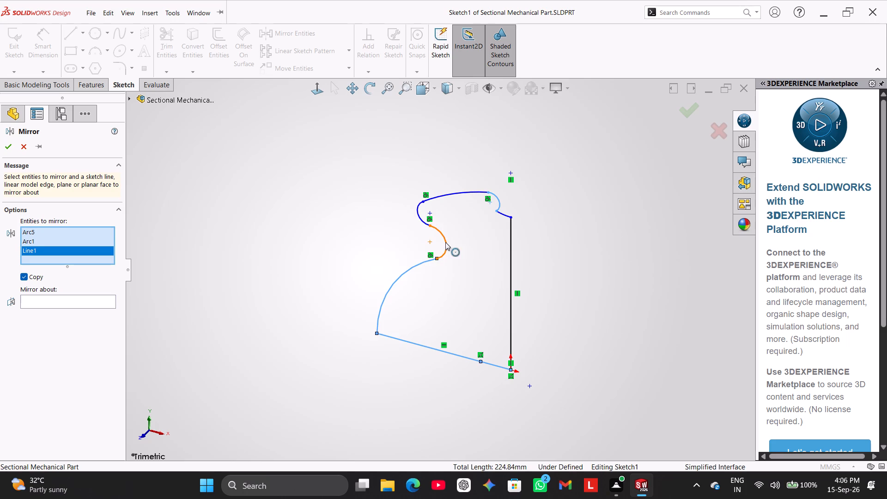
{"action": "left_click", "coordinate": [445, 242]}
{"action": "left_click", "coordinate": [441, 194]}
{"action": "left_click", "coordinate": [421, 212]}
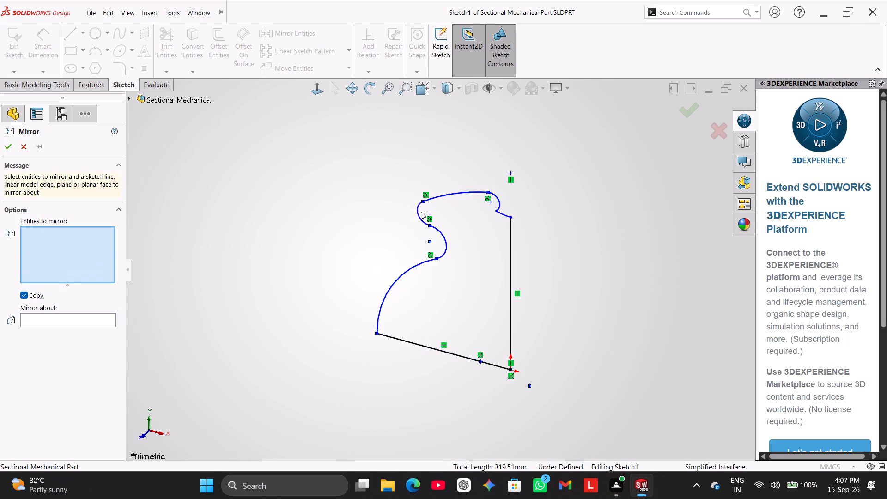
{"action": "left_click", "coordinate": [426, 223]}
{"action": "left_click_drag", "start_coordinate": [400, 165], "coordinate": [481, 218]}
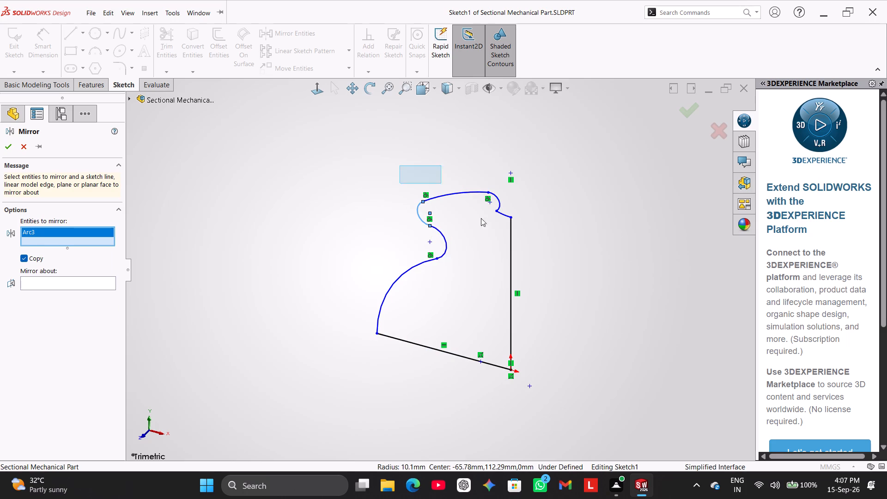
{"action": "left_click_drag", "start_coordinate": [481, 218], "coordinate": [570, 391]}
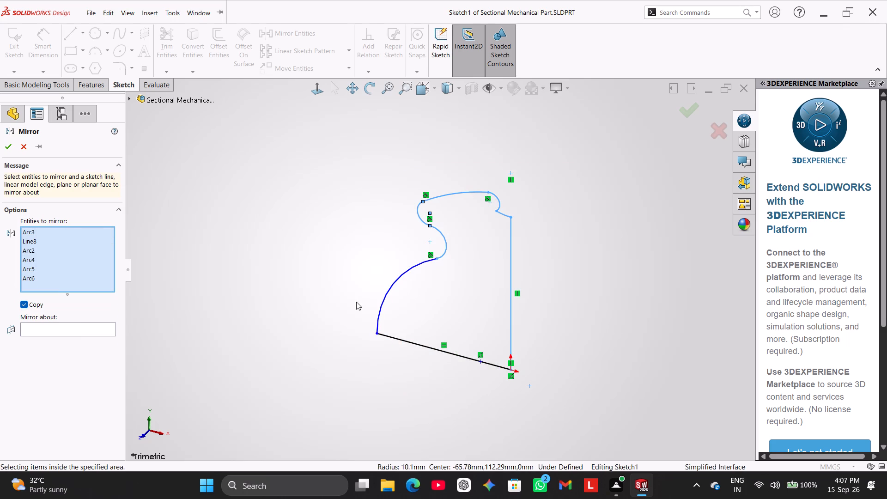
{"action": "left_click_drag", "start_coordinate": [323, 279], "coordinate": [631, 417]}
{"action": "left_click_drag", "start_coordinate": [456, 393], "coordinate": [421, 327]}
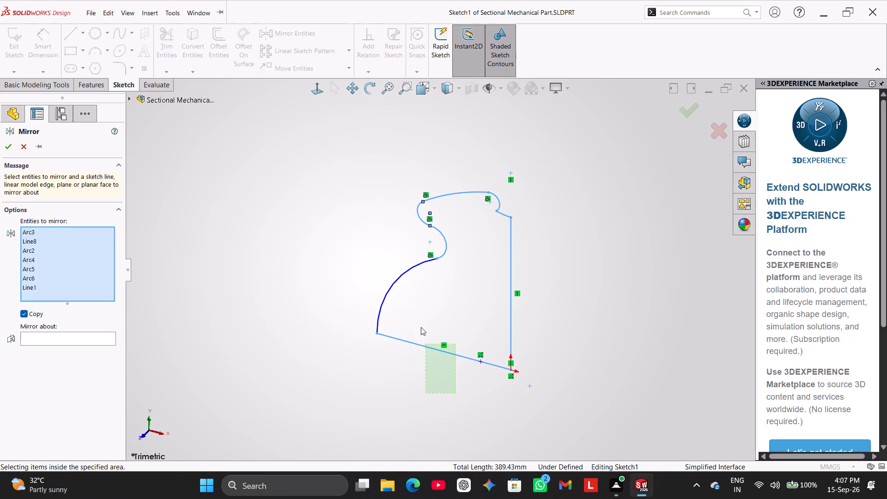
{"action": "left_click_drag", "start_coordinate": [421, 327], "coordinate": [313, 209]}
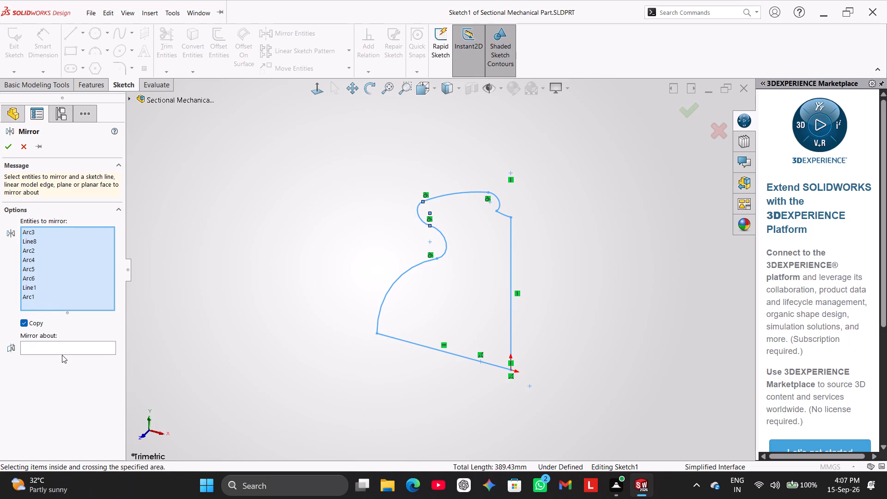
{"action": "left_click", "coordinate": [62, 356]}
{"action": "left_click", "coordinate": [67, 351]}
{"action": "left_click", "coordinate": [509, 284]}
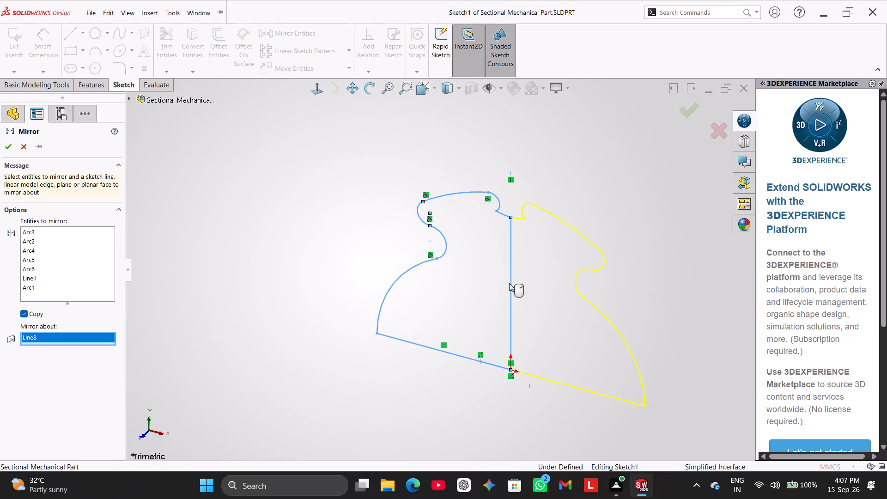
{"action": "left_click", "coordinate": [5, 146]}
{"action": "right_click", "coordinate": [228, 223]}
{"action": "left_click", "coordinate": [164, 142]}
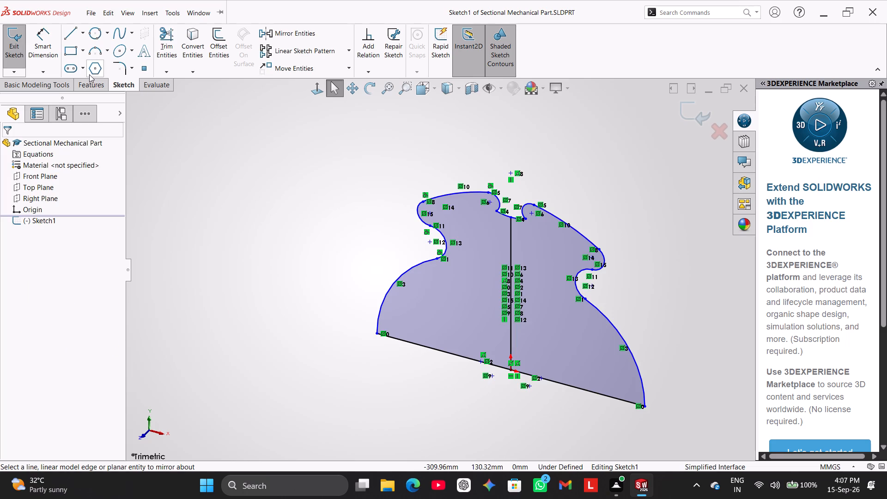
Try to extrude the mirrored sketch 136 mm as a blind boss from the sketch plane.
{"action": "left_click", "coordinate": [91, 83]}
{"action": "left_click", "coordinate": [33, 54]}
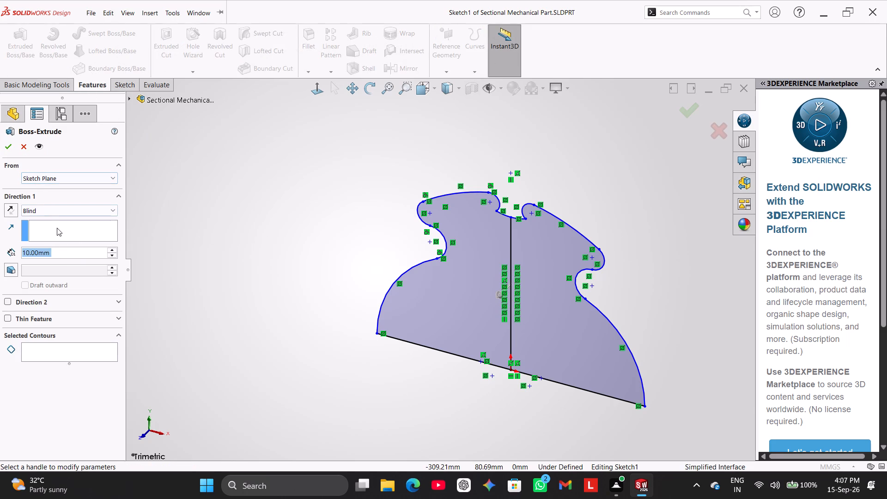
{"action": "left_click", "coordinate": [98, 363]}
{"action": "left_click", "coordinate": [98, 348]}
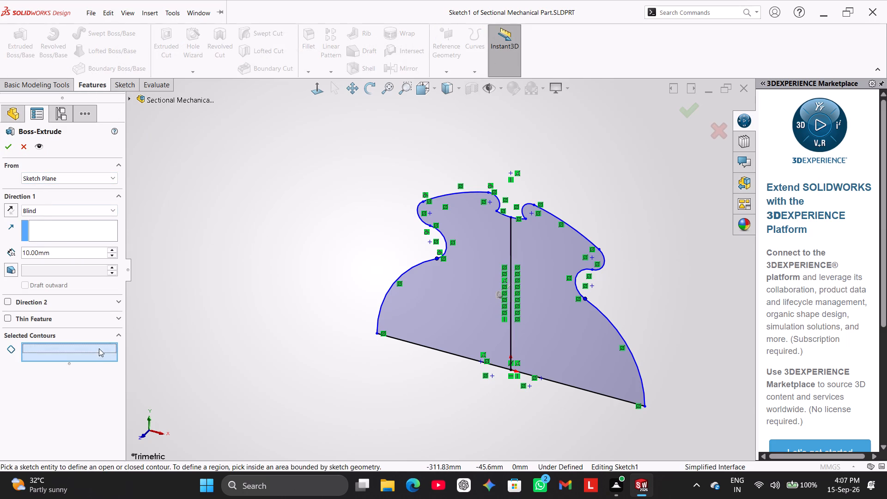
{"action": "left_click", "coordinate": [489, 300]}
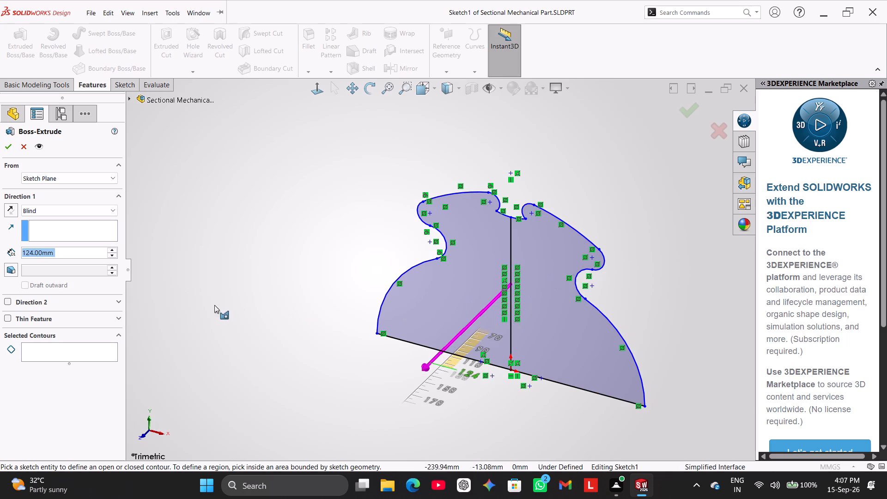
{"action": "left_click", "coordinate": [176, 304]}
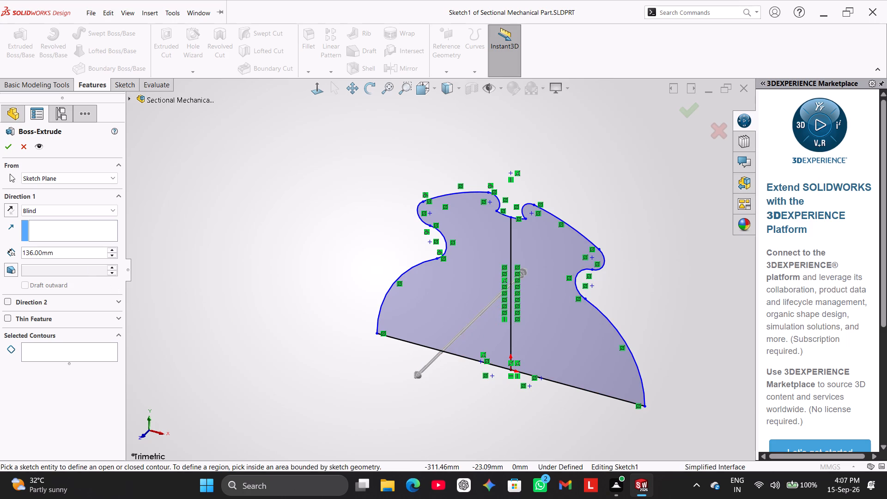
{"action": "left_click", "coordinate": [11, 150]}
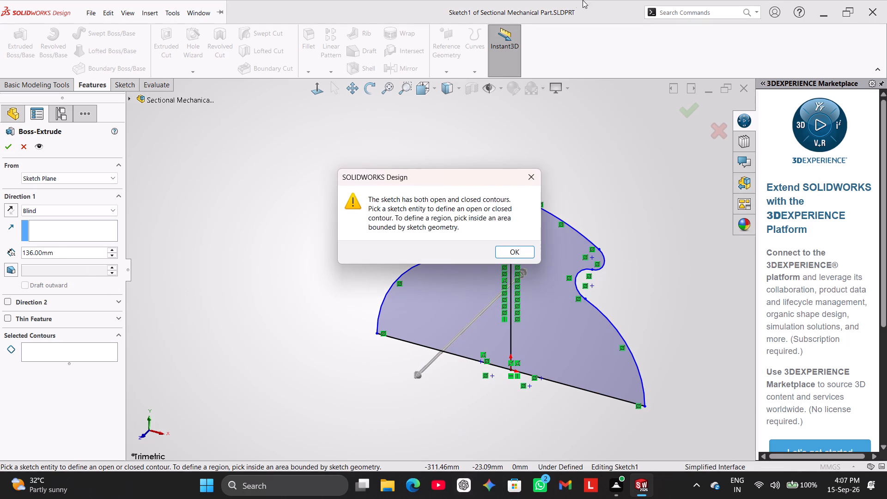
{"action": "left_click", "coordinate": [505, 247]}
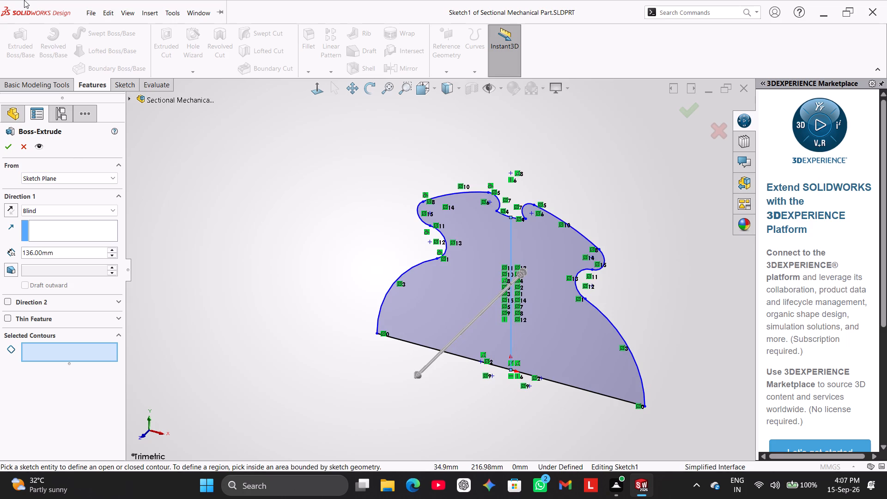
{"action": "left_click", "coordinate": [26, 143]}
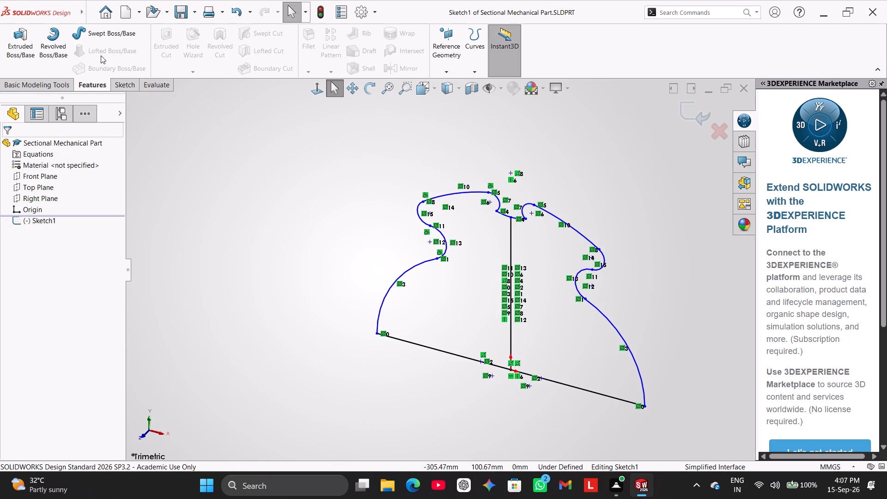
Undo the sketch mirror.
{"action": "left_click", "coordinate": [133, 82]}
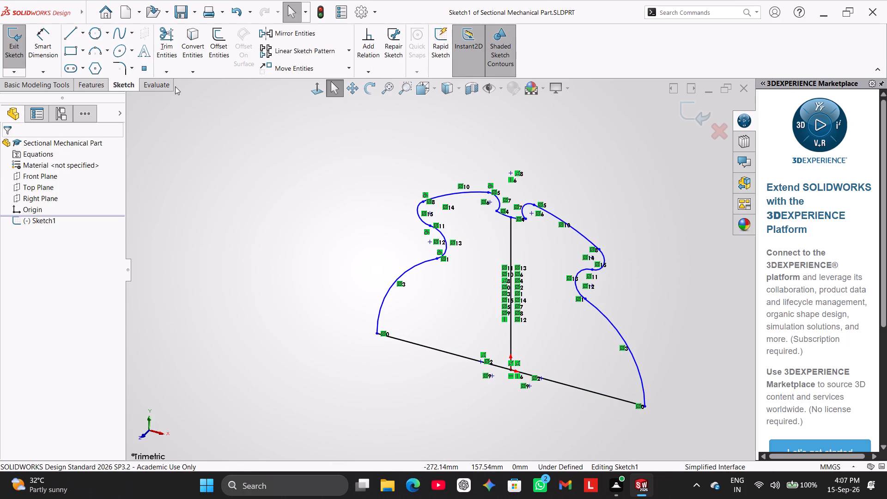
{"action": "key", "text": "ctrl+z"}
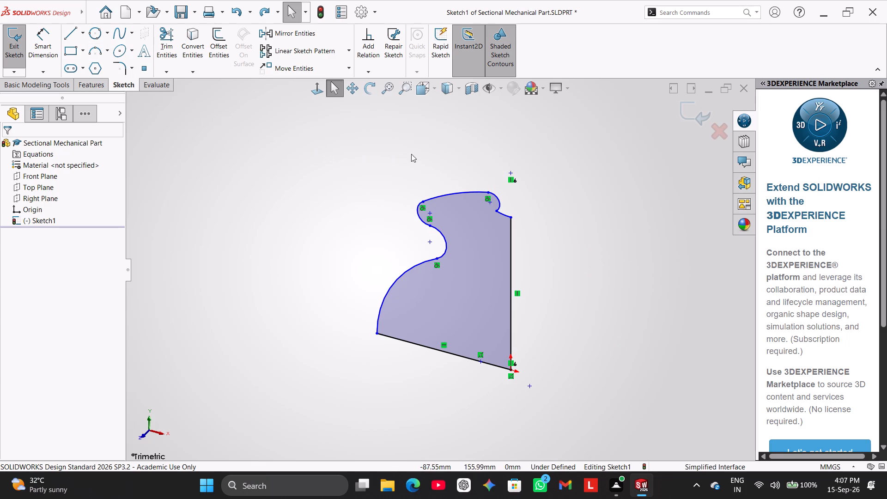
Face the sketch plane head-on and delete the horizontal base line between the large lower arc and the origin.
{"action": "left_click", "coordinate": [314, 87]}
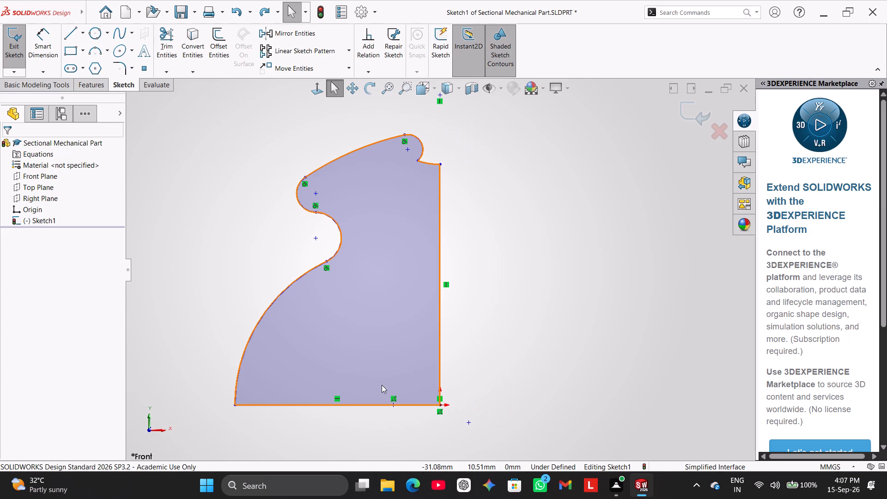
{"action": "scroll", "coordinate": [342, 418], "scroll_direction": "down", "scroll_amount": 2}
{"action": "scroll", "coordinate": [342, 418], "scroll_direction": "up", "scroll_amount": 1}
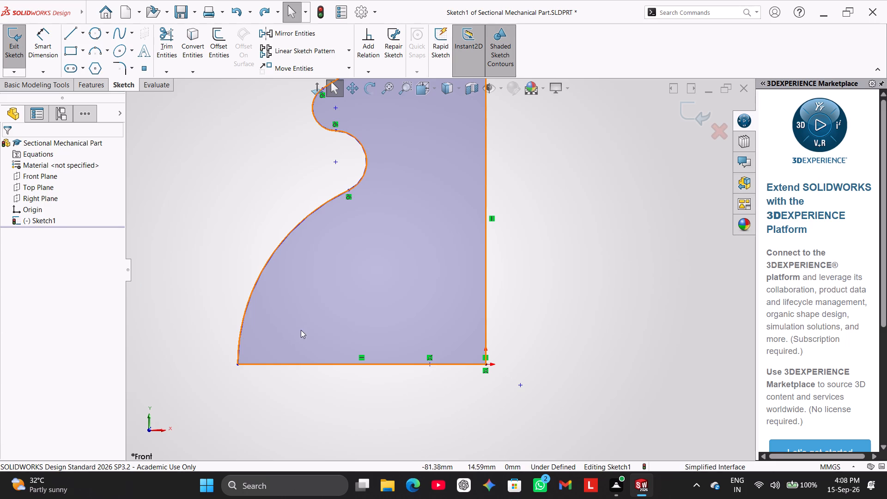
{"action": "right_click", "coordinate": [413, 362]}
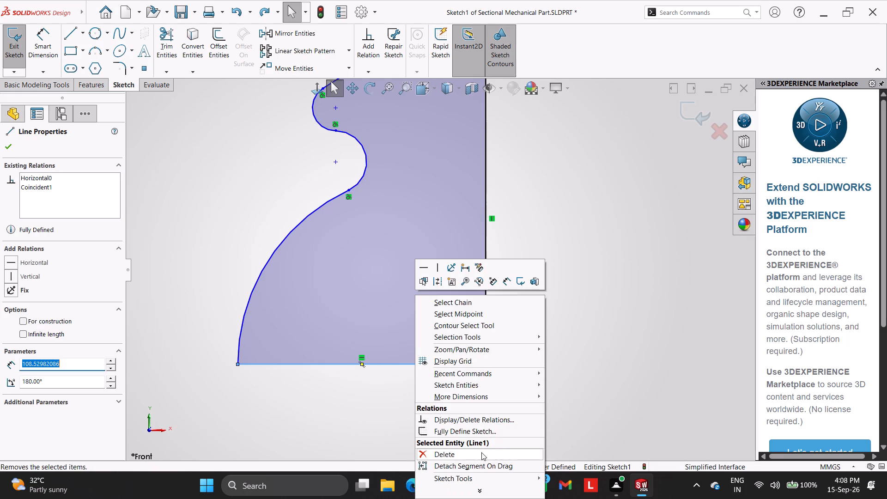
{"action": "left_click", "coordinate": [481, 452]}
{"action": "left_click_drag", "start_coordinate": [240, 364], "coordinate": [240, 363]}
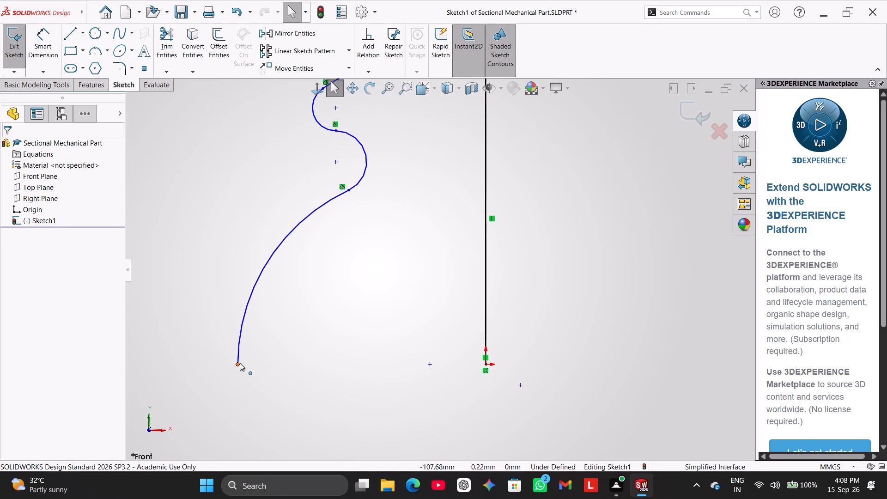
Lift the large arc's lower end and sketch a stepped base from the origin: about 55 mm outward, 14 mm up, 51 mm outward.
{"action": "left_click_drag", "start_coordinate": [240, 363], "coordinate": [244, 317]}
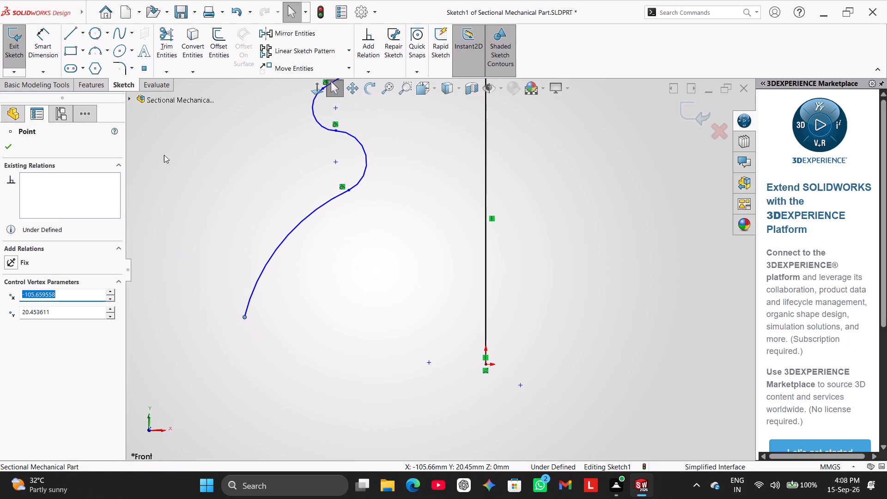
{"action": "left_click", "coordinate": [72, 28]}
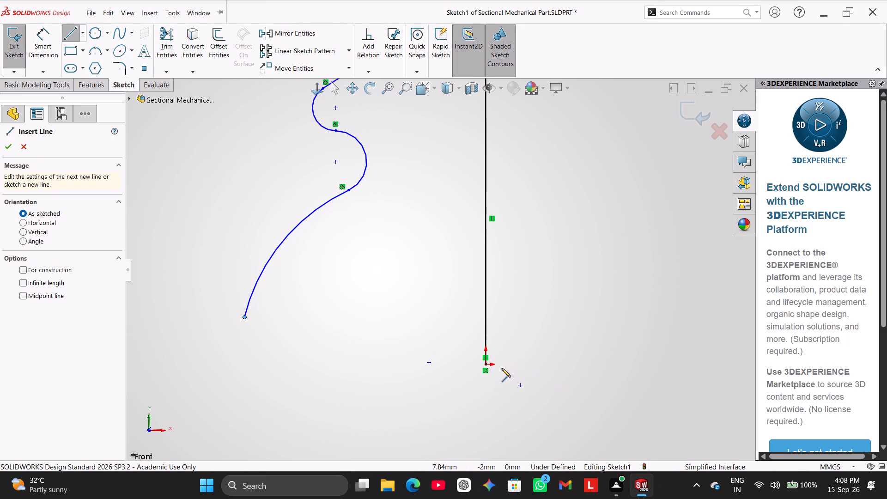
{"action": "left_click", "coordinate": [486, 363]}
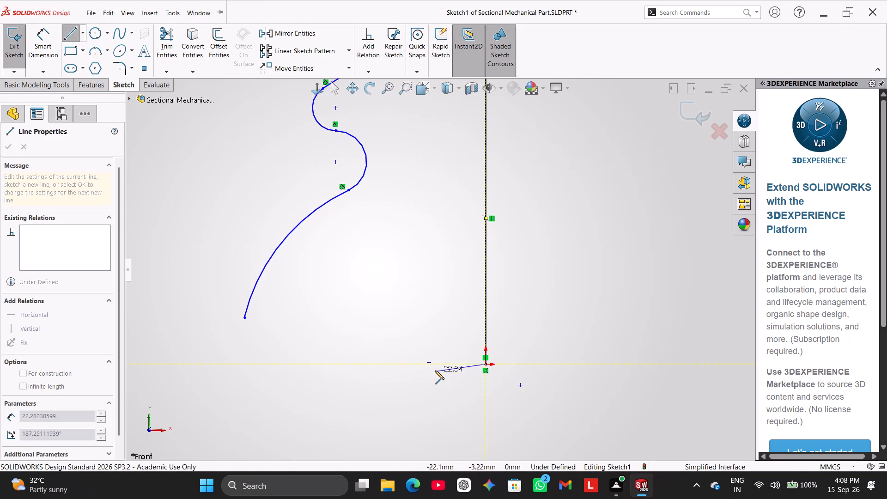
{"action": "left_click", "coordinate": [361, 363]}
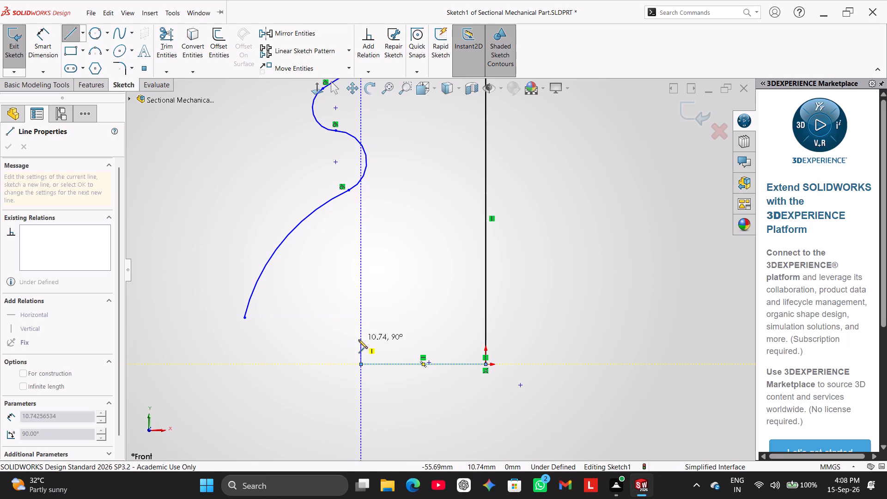
{"action": "left_click", "coordinate": [359, 333]}
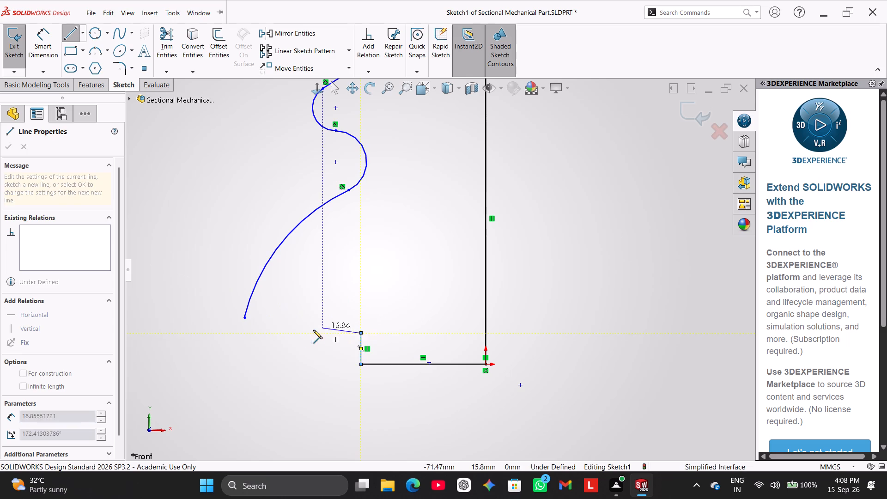
{"action": "left_click", "coordinate": [243, 332]}
{"action": "right_click", "coordinate": [180, 341]}
{"action": "left_click", "coordinate": [205, 346]}
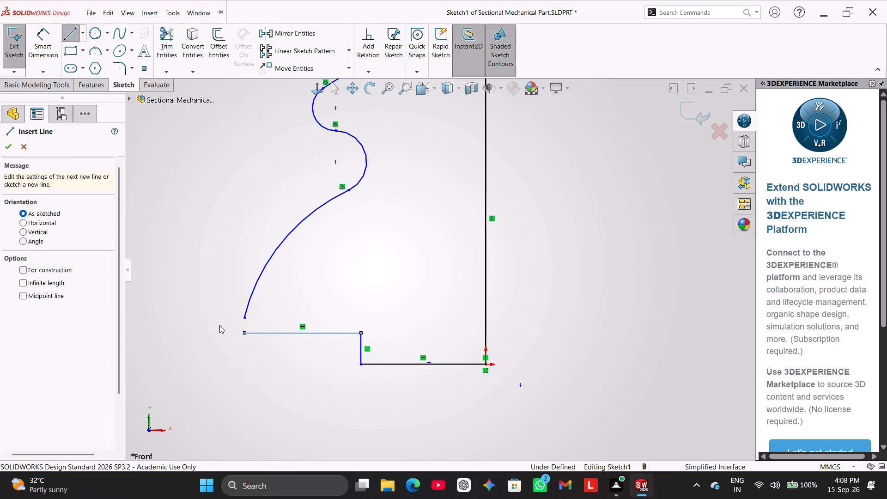
Join the large arc's lower end to the outer end of the stepped base, closing the half profile.
{"action": "left_click_drag", "start_coordinate": [245, 316], "coordinate": [243, 331]}
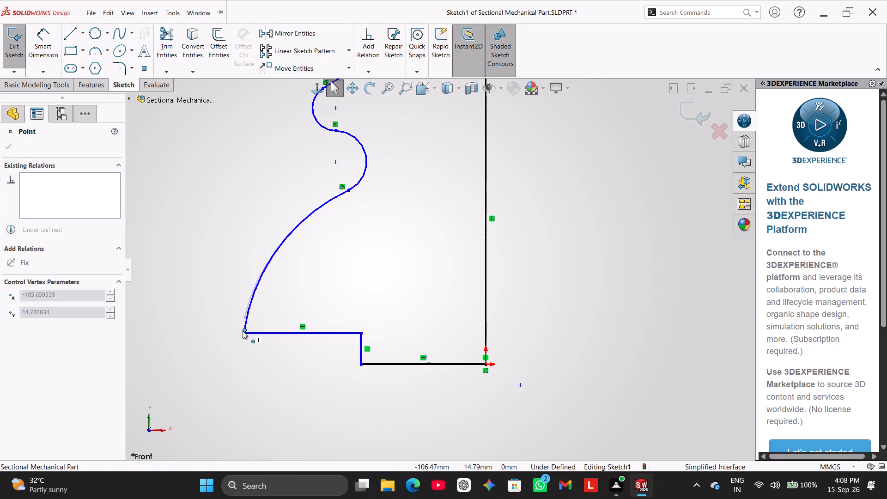
{"action": "left_click_drag", "start_coordinate": [243, 331], "coordinate": [243, 332]}
{"action": "left_click", "coordinate": [219, 334]}
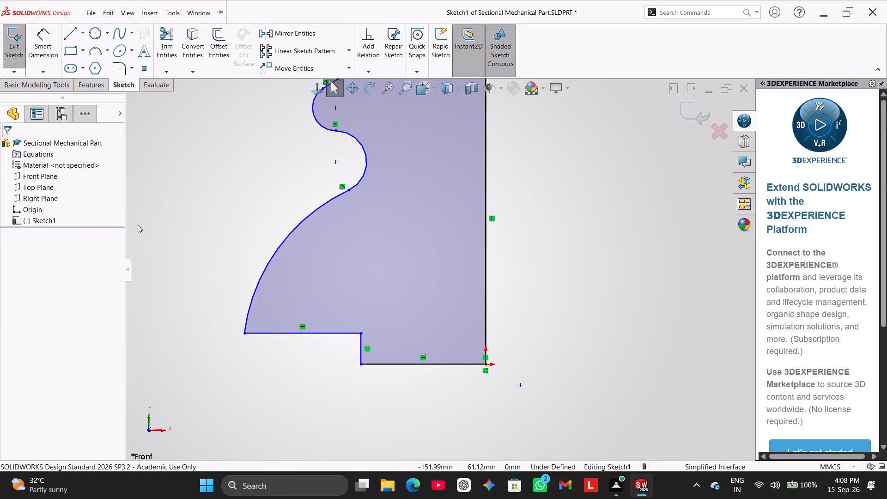
Sketch a horizontal line about 55 mm long from the base step's upper corner to the vertical line.
{"action": "left_click", "coordinate": [70, 32]}
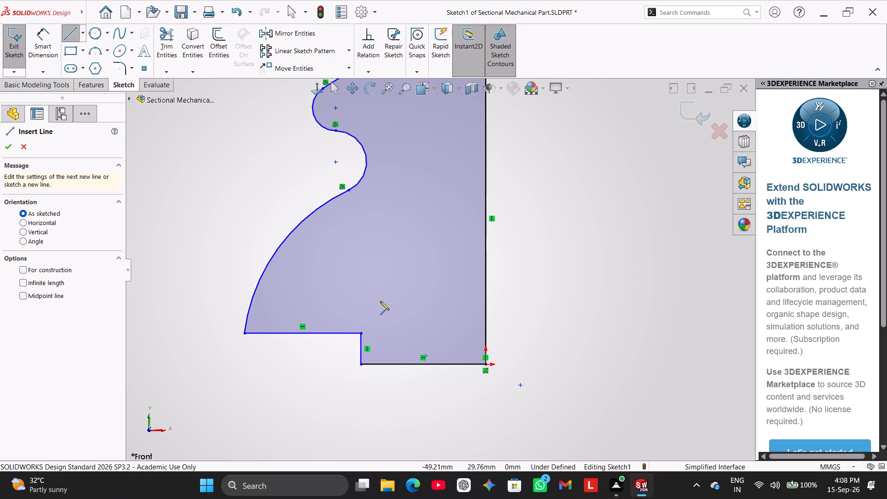
{"action": "left_click", "coordinate": [360, 333]}
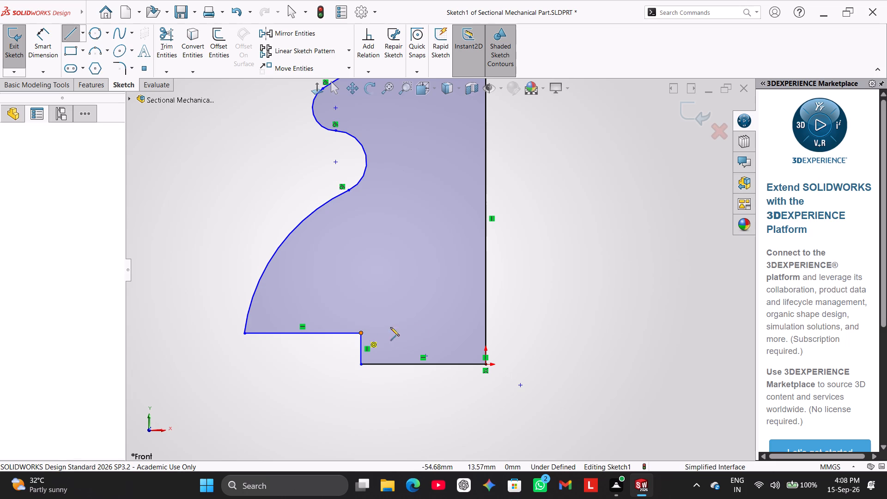
{"action": "left_click", "coordinate": [486, 334]}
{"action": "right_click", "coordinate": [513, 301]}
{"action": "left_click", "coordinate": [529, 312]}
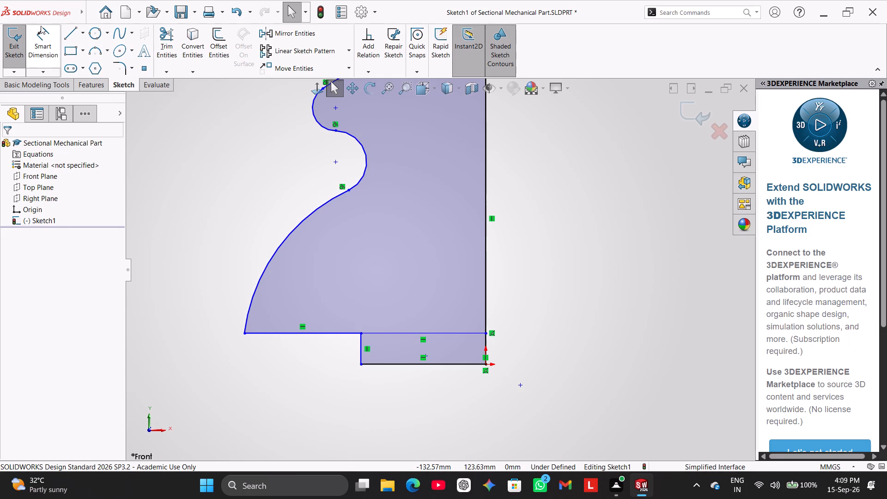
Sketch a line about 103 mm long from the large arc to the vertical line, above the step, and make it horizontal.
{"action": "left_click", "coordinate": [73, 30]}
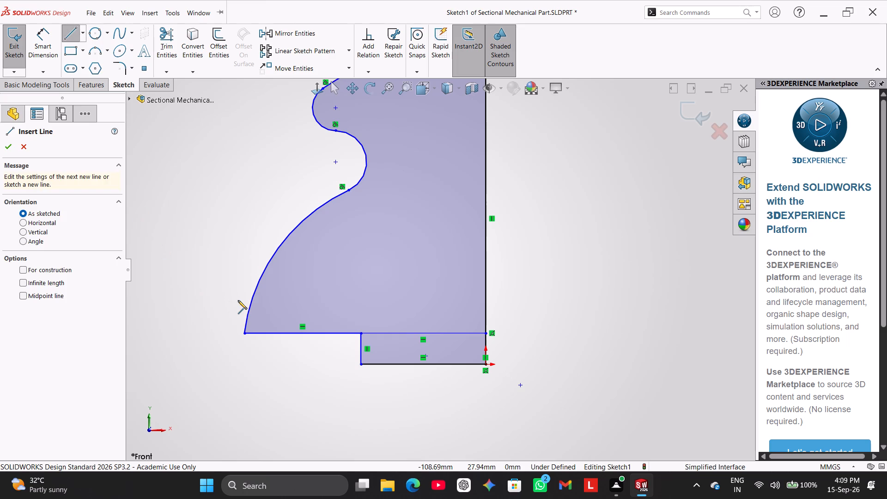
{"action": "left_click", "coordinate": [251, 302]}
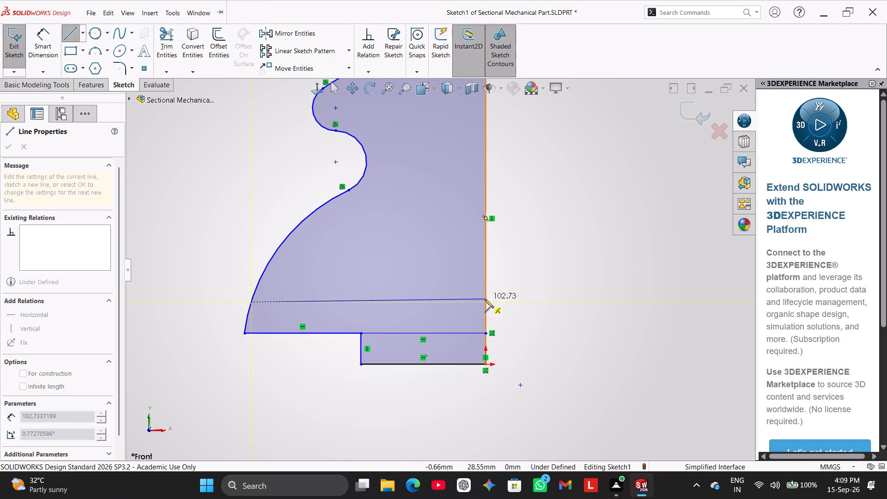
{"action": "left_click", "coordinate": [485, 299]}
{"action": "right_click", "coordinate": [534, 249]}
{"action": "left_click", "coordinate": [544, 258]}
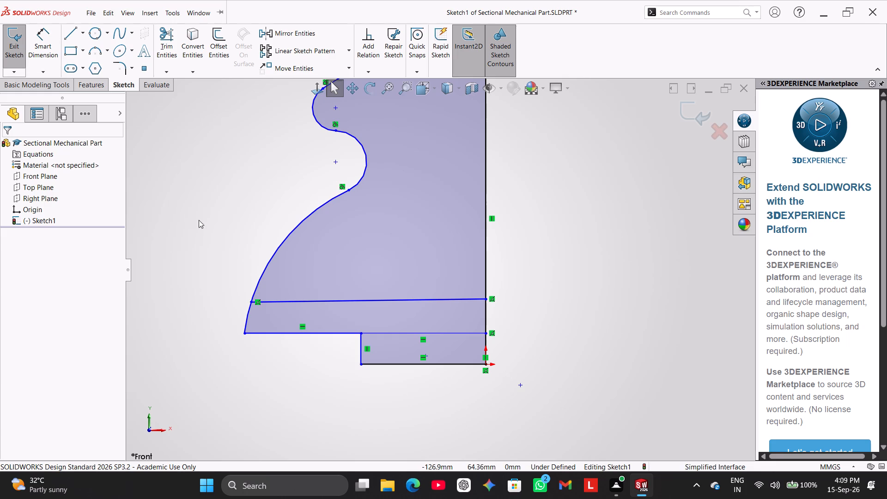
{"action": "right_click", "coordinate": [366, 299]}
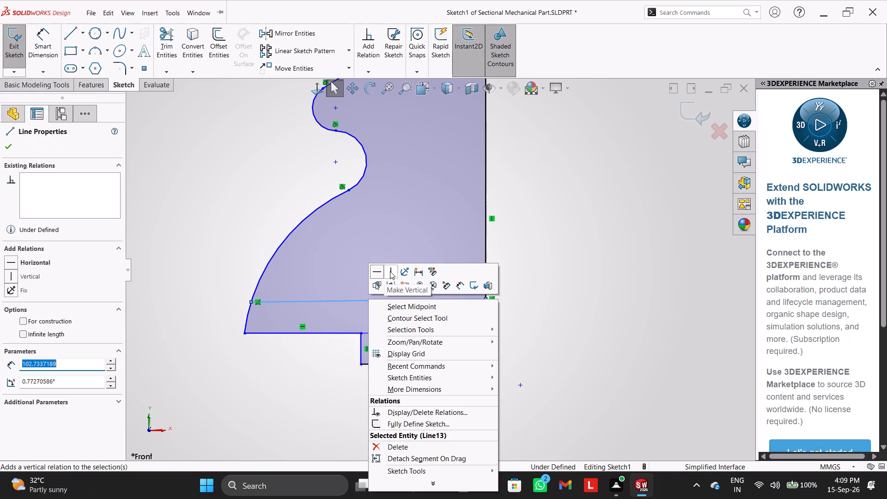
{"action": "left_click", "coordinate": [374, 270]}
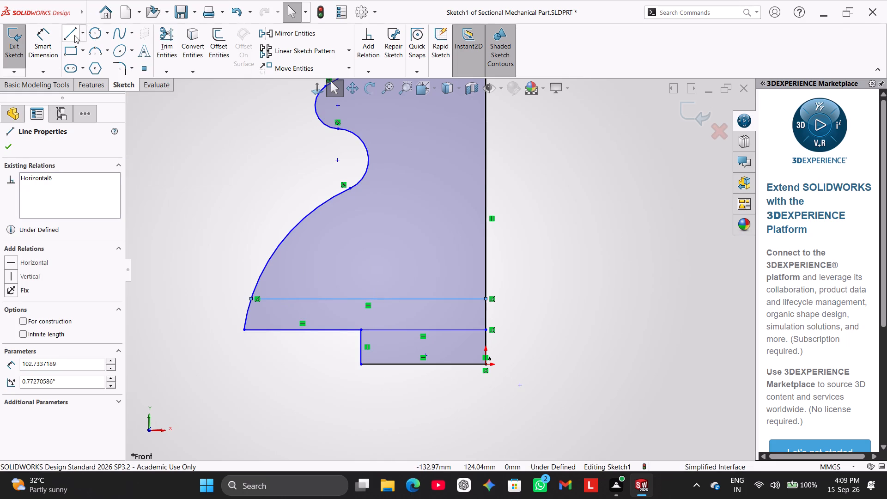
Dimension the spacing between the step's outer horizontal line and the line above it to 6 mm.
{"action": "left_click_drag", "start_coordinate": [36, 37], "coordinate": [41, 40]}
{"action": "left_click", "coordinate": [323, 327]}
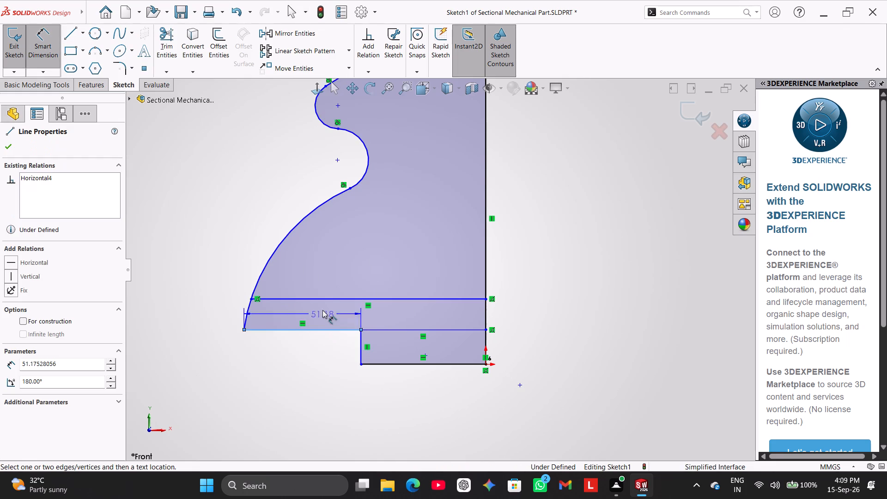
{"action": "left_click", "coordinate": [322, 299]}
{"action": "left_click", "coordinate": [324, 315]}
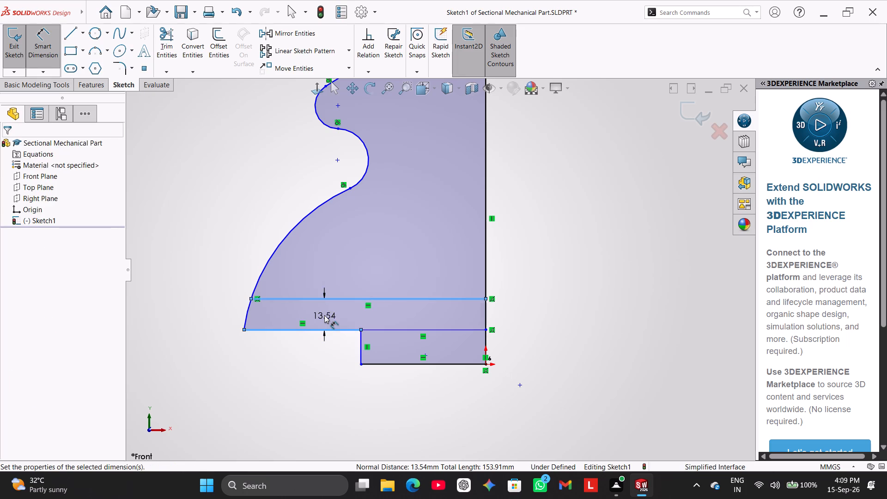
{"action": "key", "text": "6"}
{"action": "key", "text": "Return"}
{"action": "left_click", "coordinate": [305, 407]}
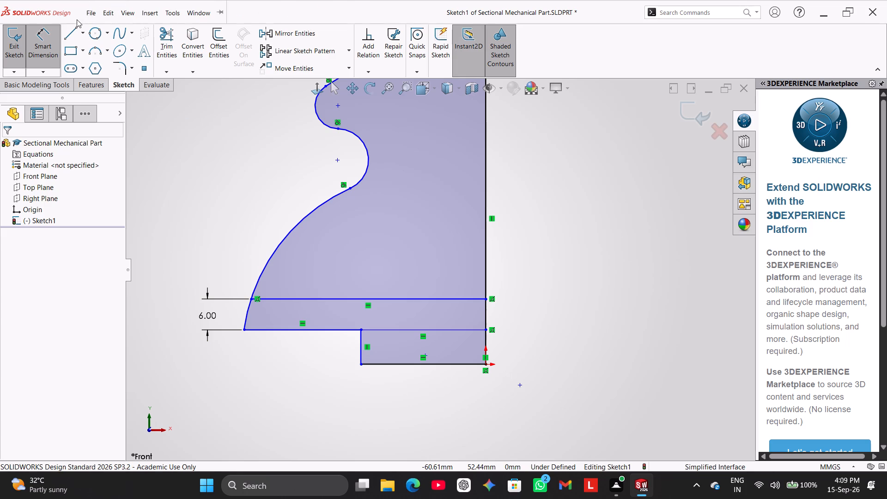
Dimension the radius of the large lower arc, keeping its current size.
{"action": "left_click", "coordinate": [302, 219]}
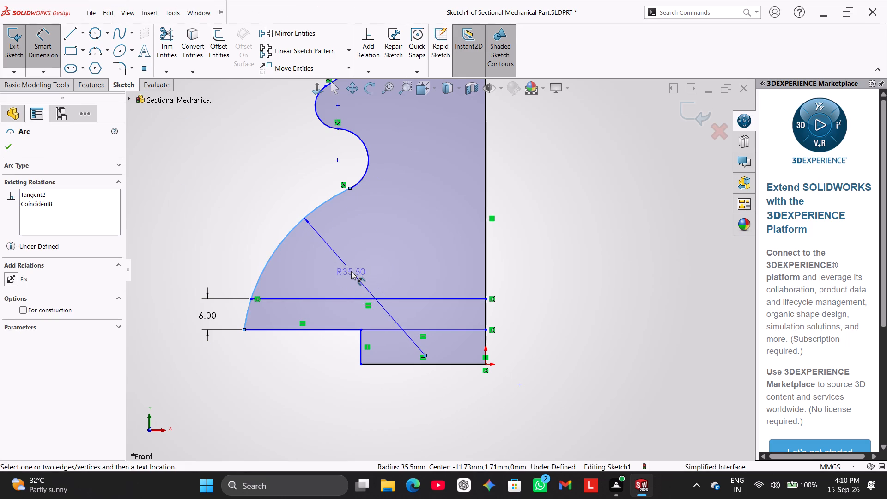
{"action": "left_click", "coordinate": [351, 271]}
{"action": "left_click", "coordinate": [383, 212]}
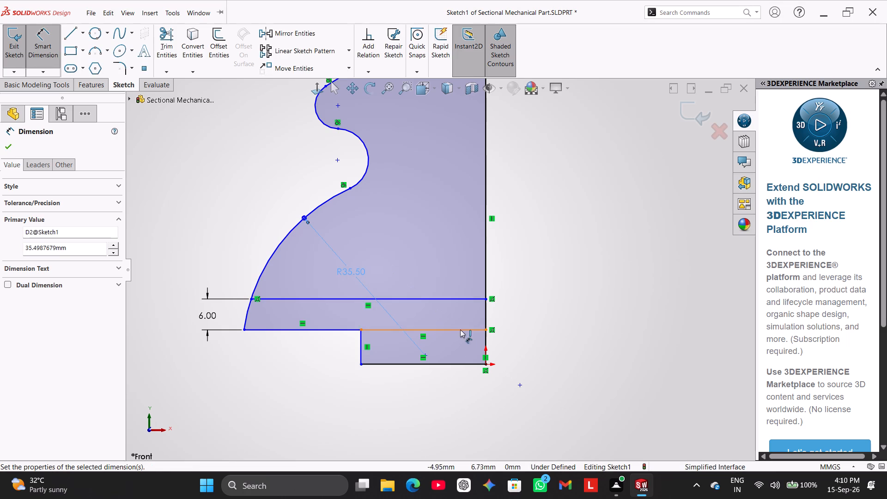
{"action": "right_click", "coordinate": [419, 220]}
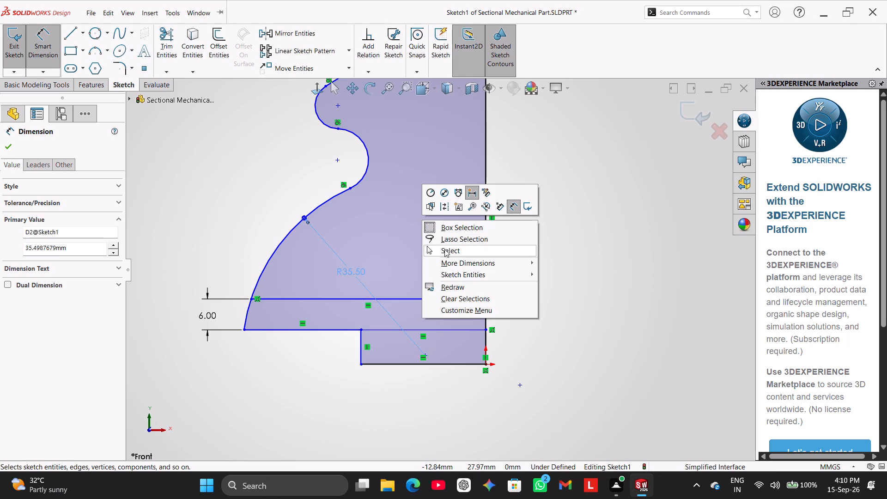
{"action": "left_click", "coordinate": [445, 258]}
{"action": "left_click", "coordinate": [445, 249]}
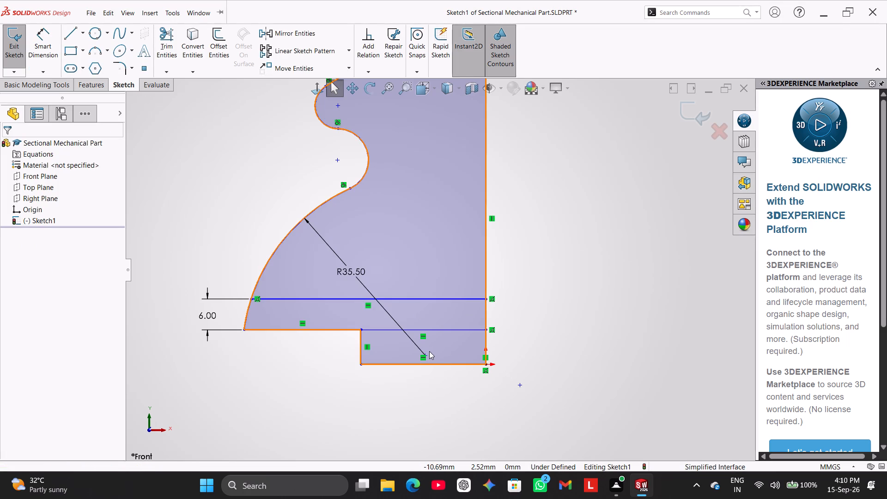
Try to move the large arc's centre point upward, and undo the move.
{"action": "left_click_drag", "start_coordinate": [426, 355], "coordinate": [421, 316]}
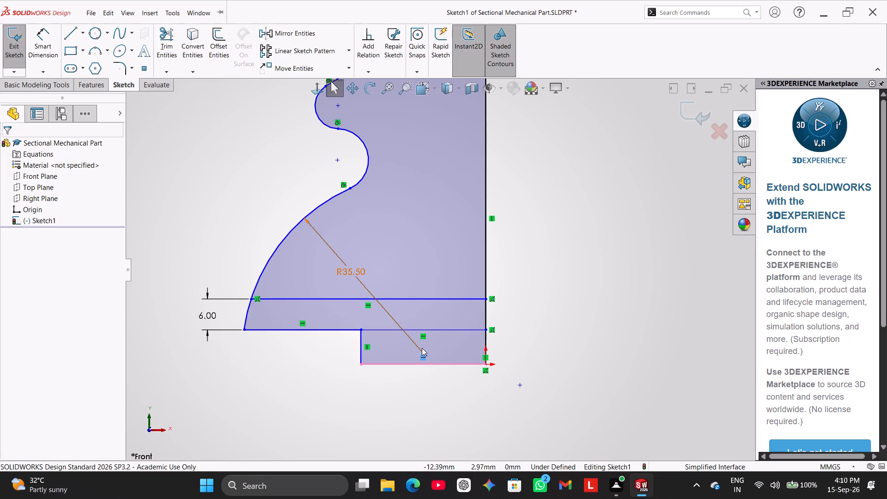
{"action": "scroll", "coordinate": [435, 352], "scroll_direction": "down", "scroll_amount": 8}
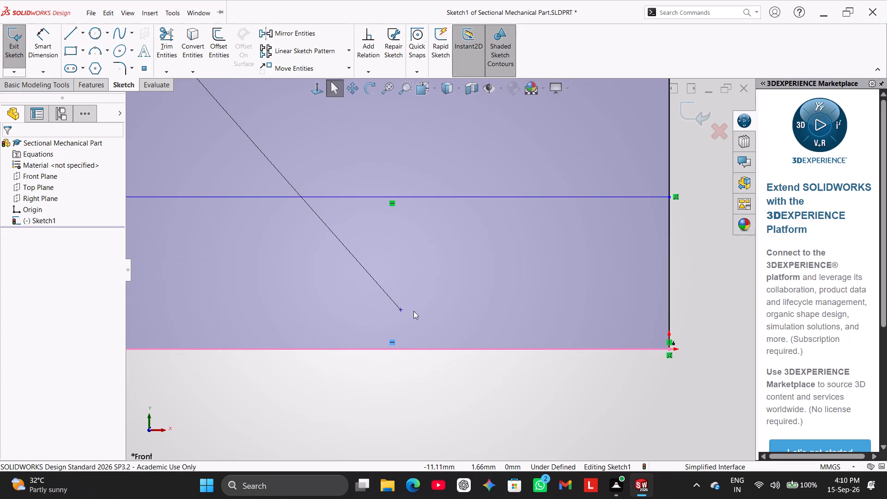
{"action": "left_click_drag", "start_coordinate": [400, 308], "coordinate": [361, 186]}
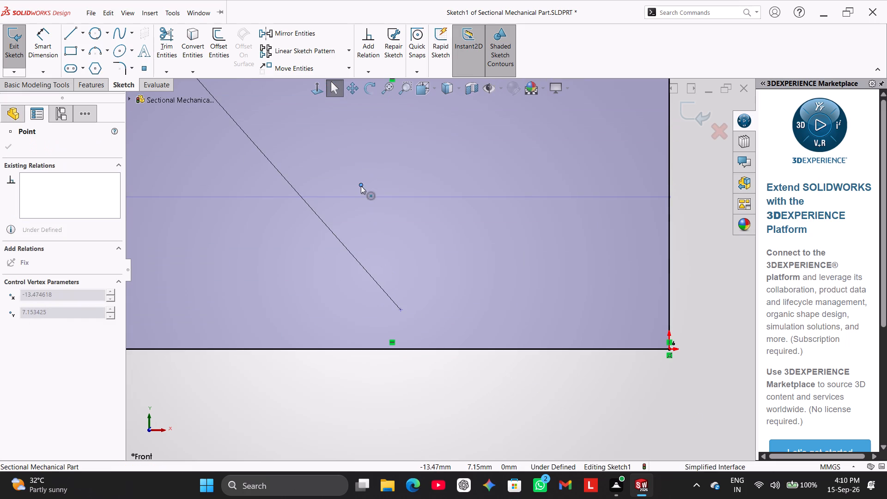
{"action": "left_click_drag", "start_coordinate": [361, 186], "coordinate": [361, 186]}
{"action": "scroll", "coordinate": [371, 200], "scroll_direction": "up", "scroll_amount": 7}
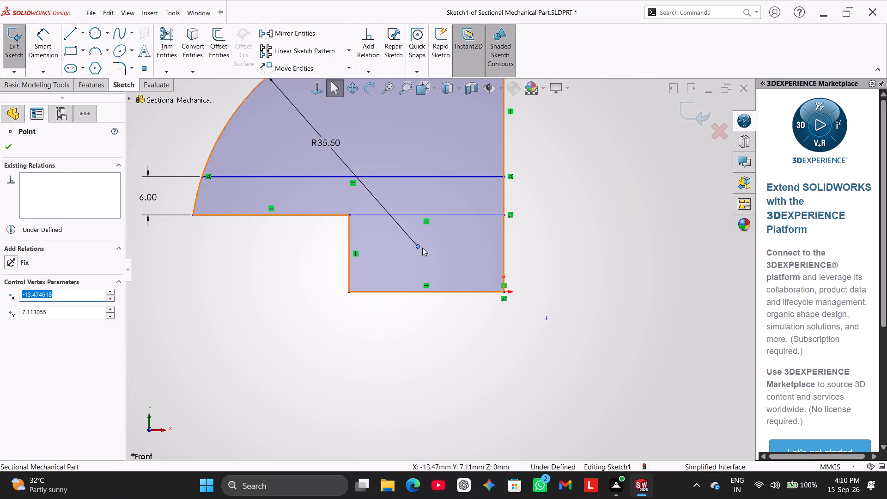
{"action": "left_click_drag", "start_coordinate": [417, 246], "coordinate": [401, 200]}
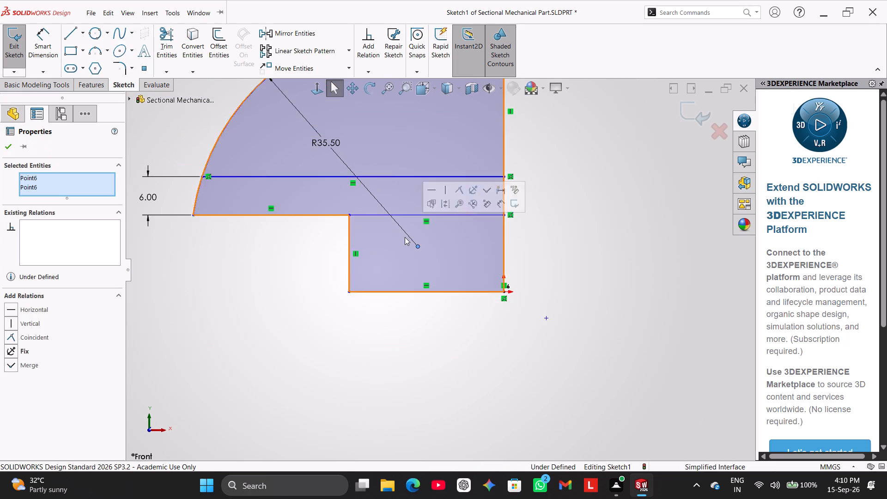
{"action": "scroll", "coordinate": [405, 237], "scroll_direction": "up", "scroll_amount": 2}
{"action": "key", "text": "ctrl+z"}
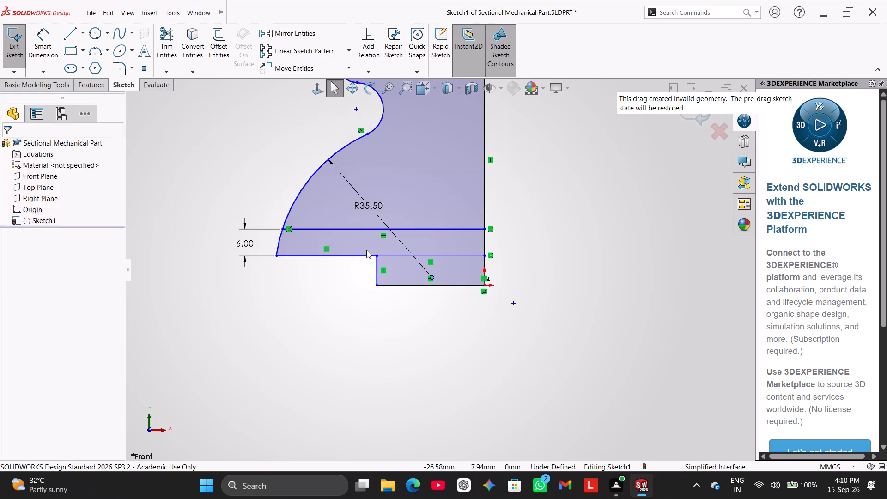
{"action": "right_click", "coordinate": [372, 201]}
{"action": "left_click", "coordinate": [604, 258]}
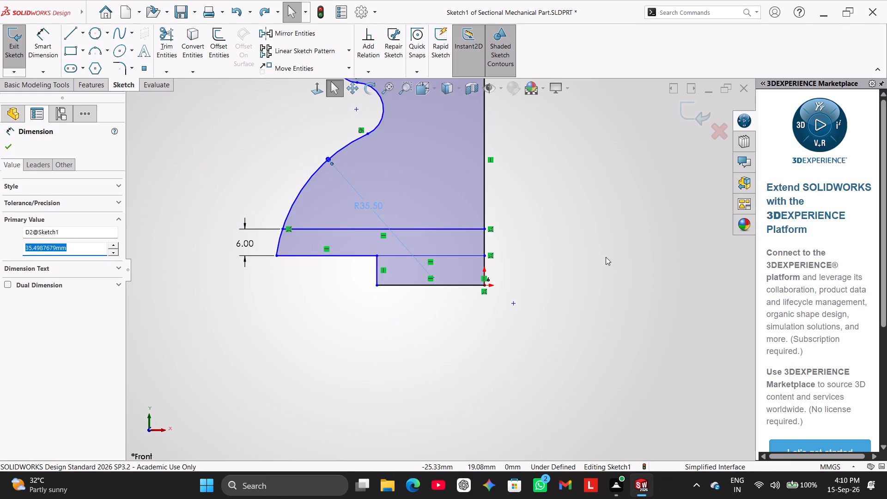
Dimension the horizontal distance between the large arc's centre point and the origin below the base, keeping its current value.
{"action": "left_click_drag", "start_coordinate": [46, 55], "coordinate": [53, 60]}
{"action": "scroll", "coordinate": [456, 270], "scroll_direction": "down", "scroll_amount": 3}
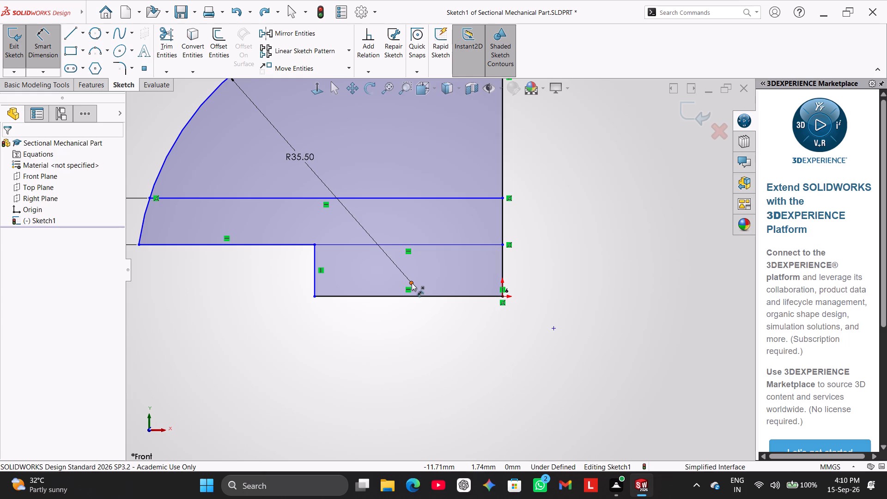
{"action": "left_click", "coordinate": [412, 283]}
{"action": "left_click", "coordinate": [501, 297]}
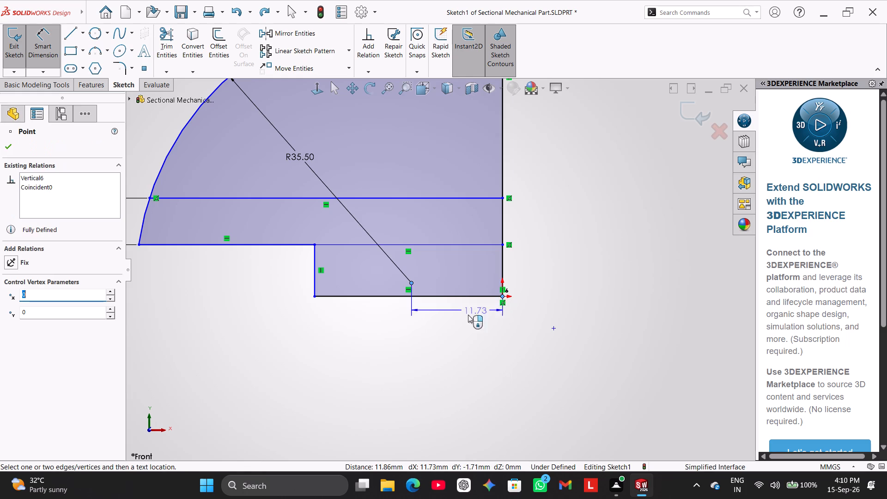
{"action": "left_click", "coordinate": [453, 333]}
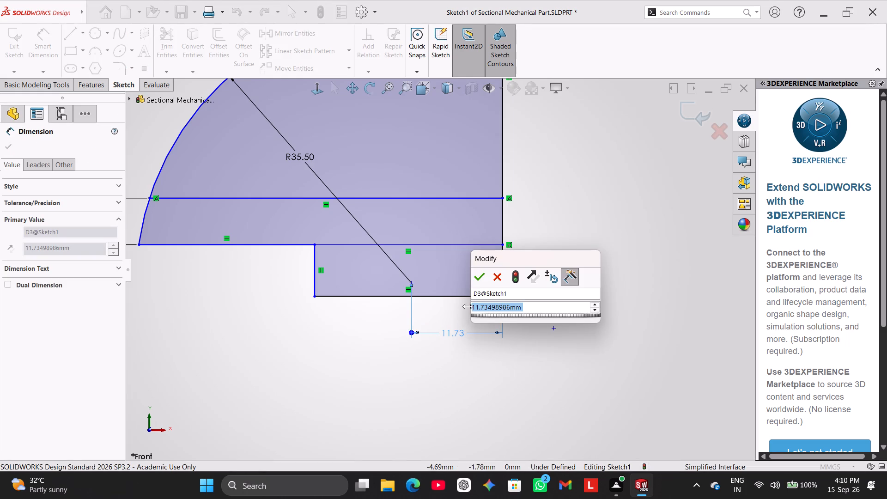
{"action": "left_click", "coordinate": [478, 278]}
{"action": "scroll", "coordinate": [470, 317], "scroll_direction": "up", "scroll_amount": 2}
{"action": "left_click", "coordinate": [467, 339]}
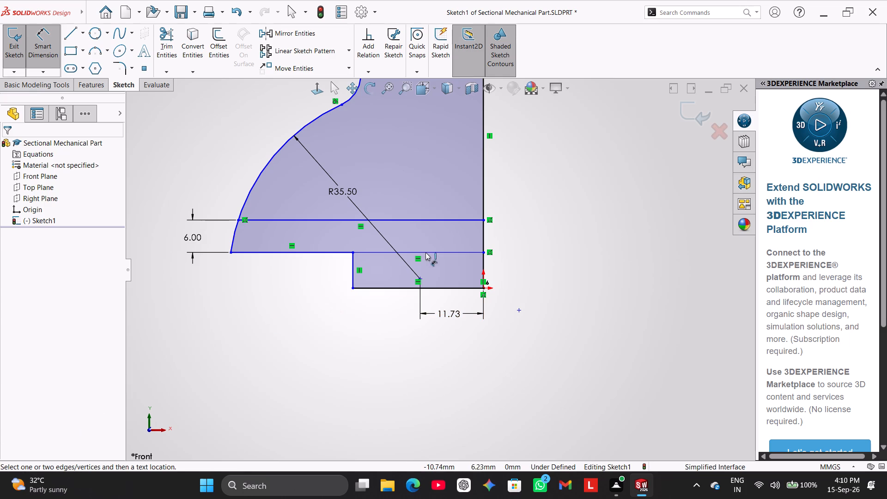
Delete the 6 mm spacing dimension between the step's outer horizontal line and the line above it.
{"action": "left_click", "coordinate": [32, 49]}
{"action": "right_click", "coordinate": [195, 230]}
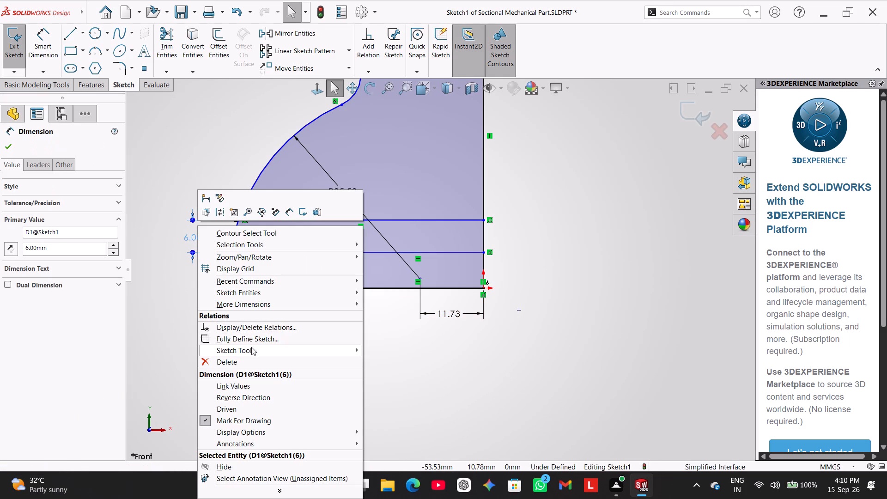
{"action": "left_click", "coordinate": [257, 365]}
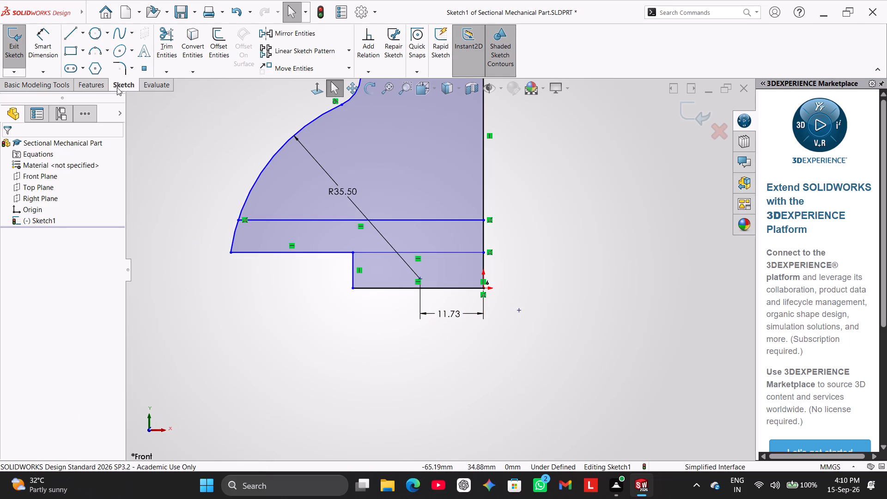
Dimension the vertical distance between the origin and the large lower arc's centre point to 6 mm.
{"action": "left_click", "coordinate": [38, 37]}
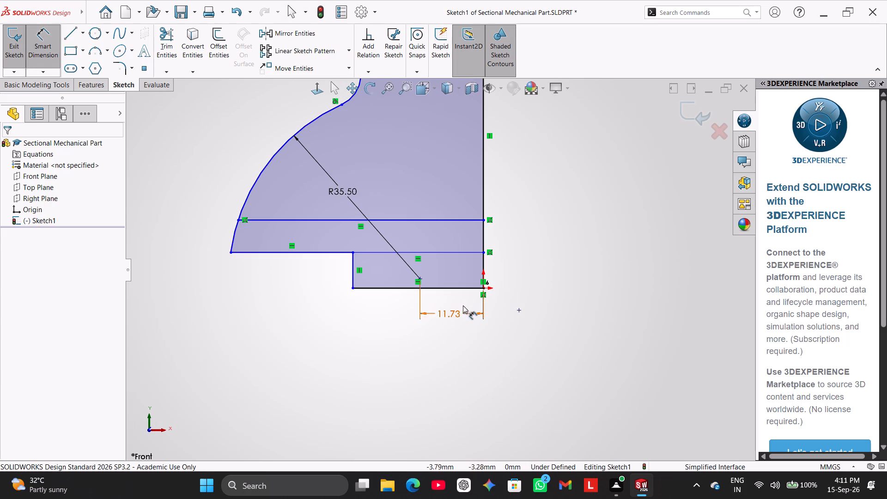
{"action": "left_click", "coordinate": [485, 286]}
{"action": "left_click", "coordinate": [422, 277]}
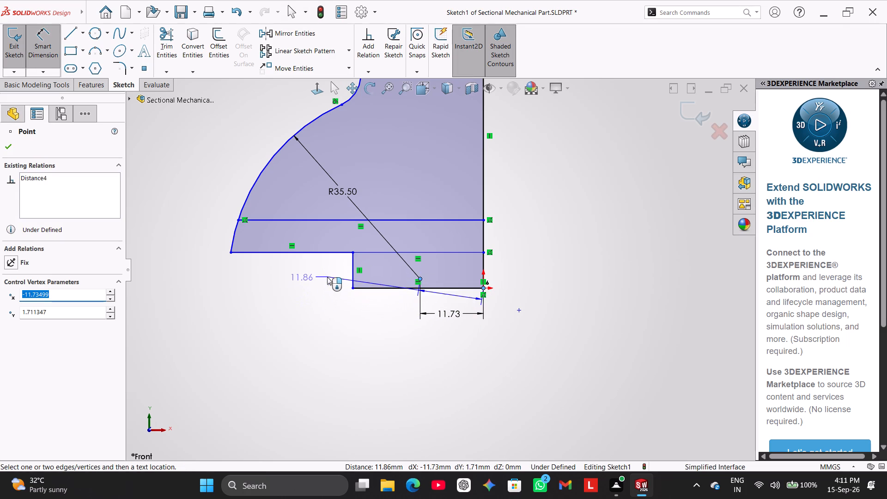
{"action": "left_click", "coordinate": [325, 282]}
{"action": "key", "text": "6"}
{"action": "key", "text": "Return"}
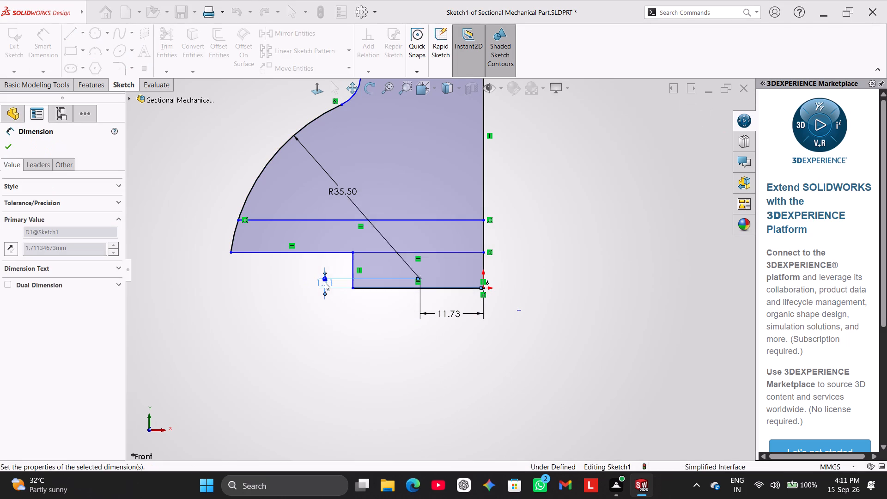
{"action": "left_click", "coordinate": [244, 344]}
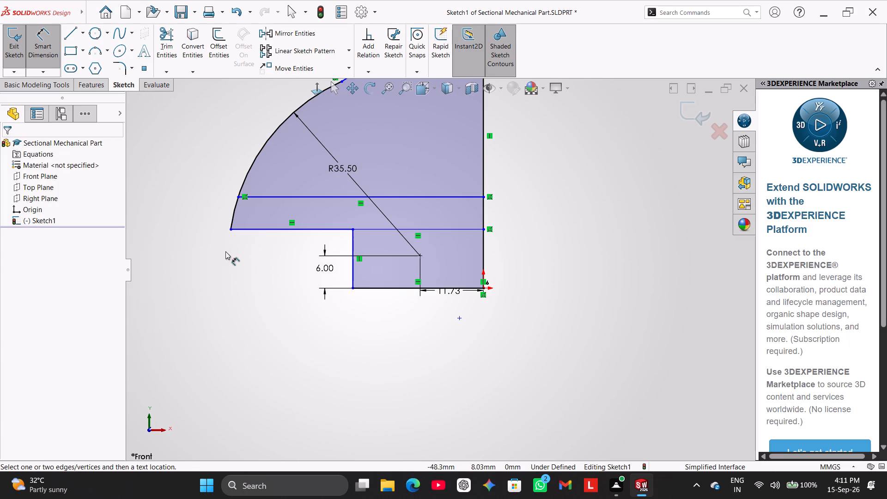
{"action": "left_click", "coordinate": [244, 295]}
{"action": "right_click_drag", "start_coordinate": [244, 293], "coordinate": [247, 310]}
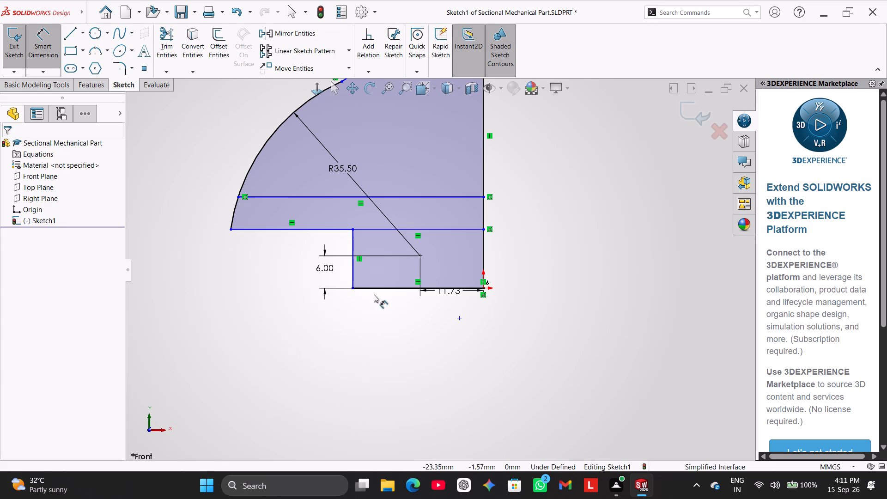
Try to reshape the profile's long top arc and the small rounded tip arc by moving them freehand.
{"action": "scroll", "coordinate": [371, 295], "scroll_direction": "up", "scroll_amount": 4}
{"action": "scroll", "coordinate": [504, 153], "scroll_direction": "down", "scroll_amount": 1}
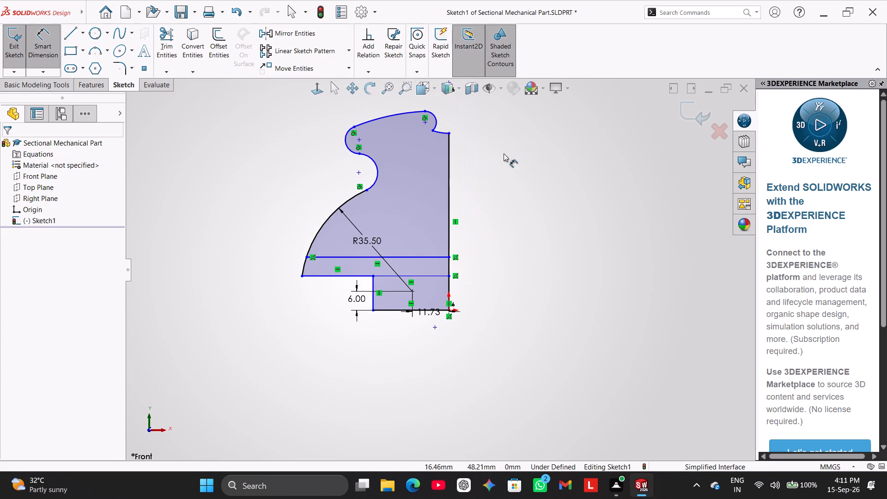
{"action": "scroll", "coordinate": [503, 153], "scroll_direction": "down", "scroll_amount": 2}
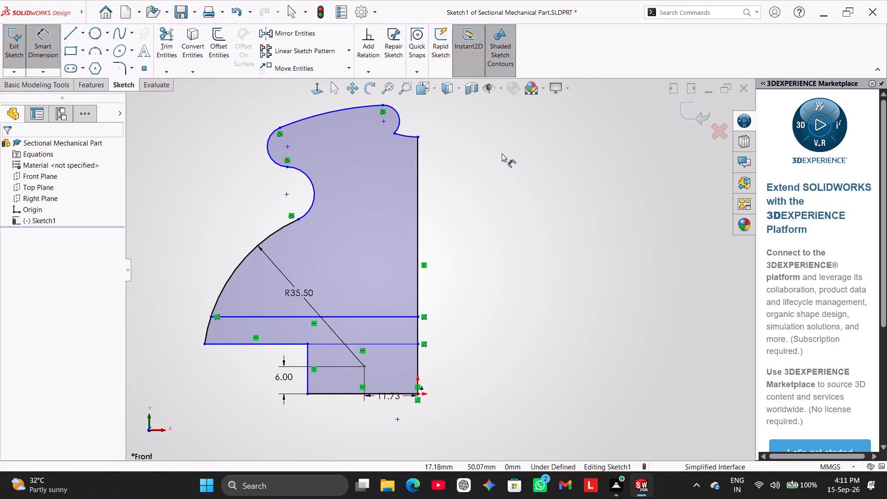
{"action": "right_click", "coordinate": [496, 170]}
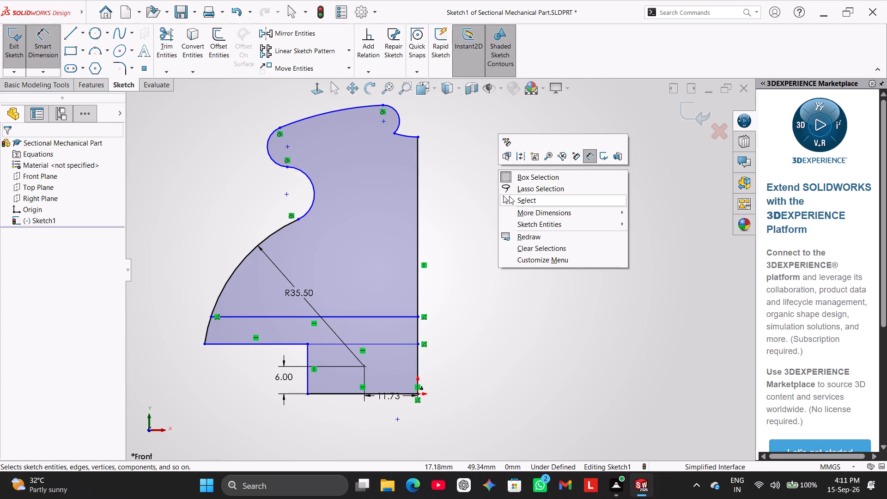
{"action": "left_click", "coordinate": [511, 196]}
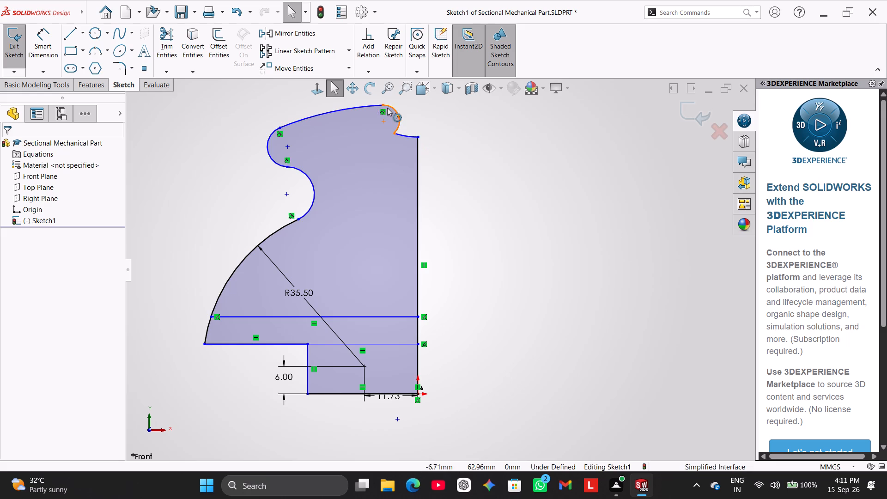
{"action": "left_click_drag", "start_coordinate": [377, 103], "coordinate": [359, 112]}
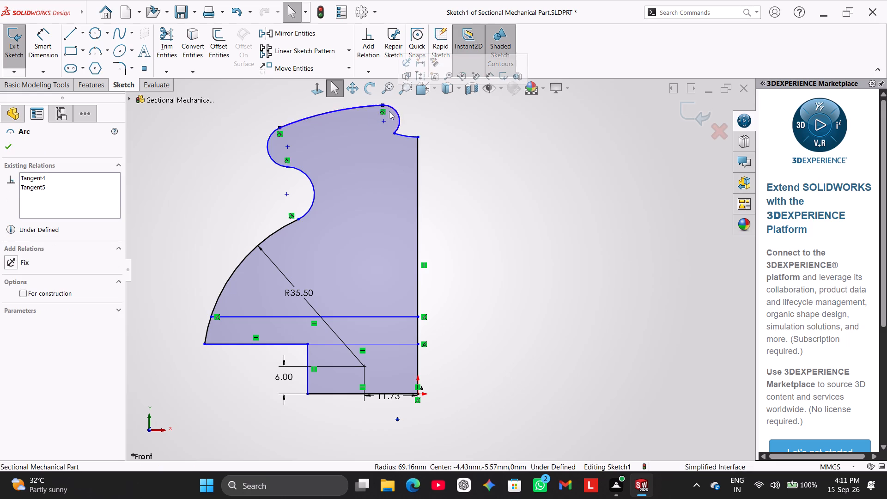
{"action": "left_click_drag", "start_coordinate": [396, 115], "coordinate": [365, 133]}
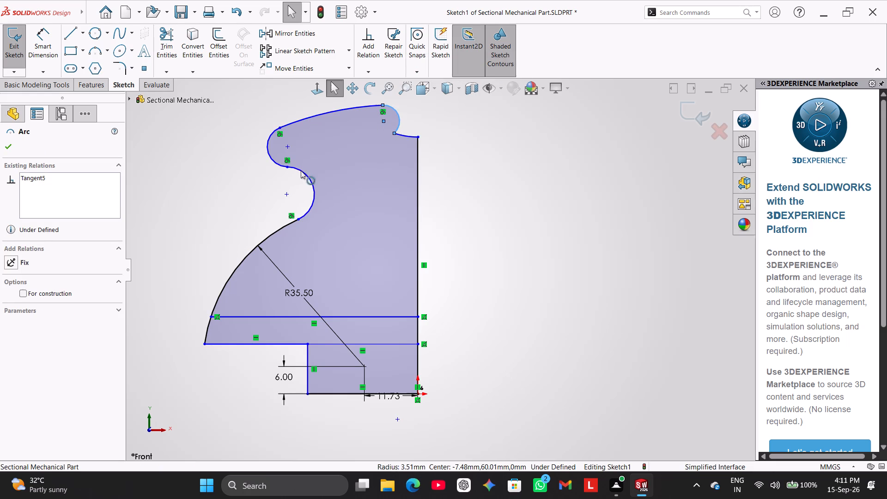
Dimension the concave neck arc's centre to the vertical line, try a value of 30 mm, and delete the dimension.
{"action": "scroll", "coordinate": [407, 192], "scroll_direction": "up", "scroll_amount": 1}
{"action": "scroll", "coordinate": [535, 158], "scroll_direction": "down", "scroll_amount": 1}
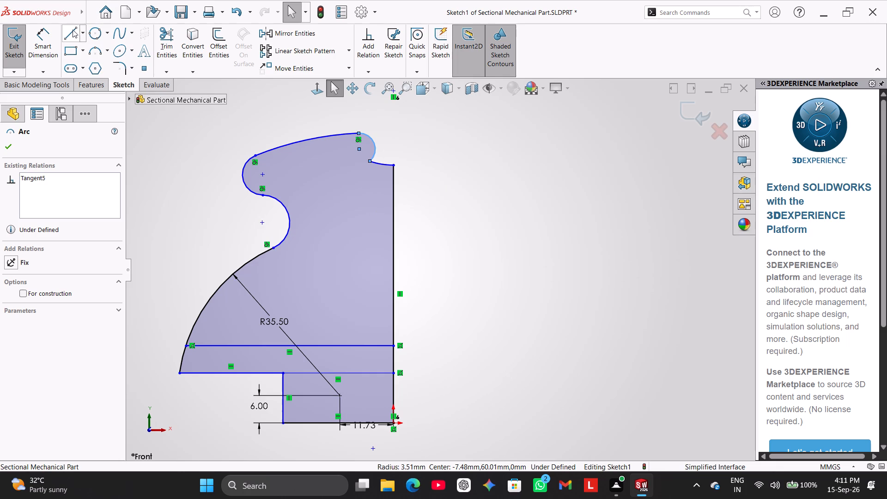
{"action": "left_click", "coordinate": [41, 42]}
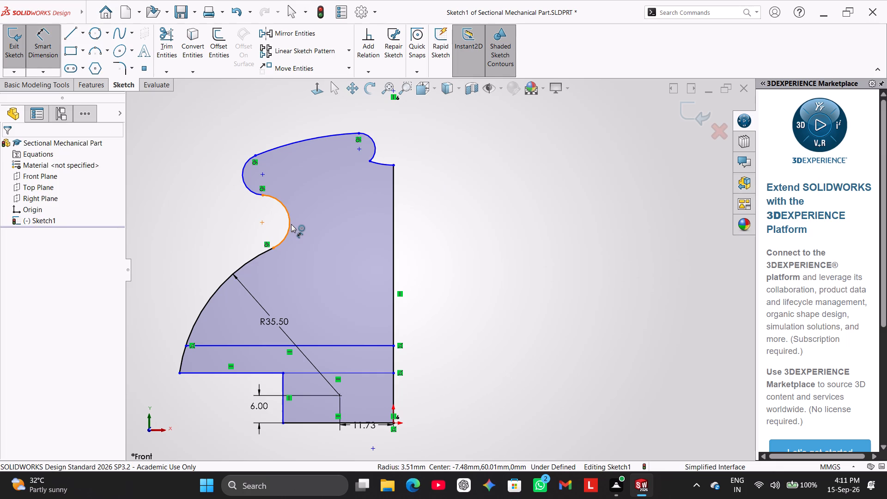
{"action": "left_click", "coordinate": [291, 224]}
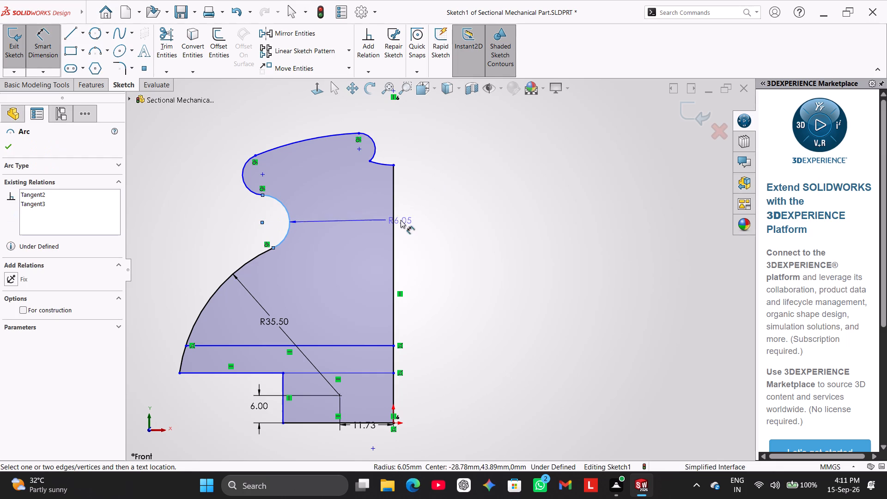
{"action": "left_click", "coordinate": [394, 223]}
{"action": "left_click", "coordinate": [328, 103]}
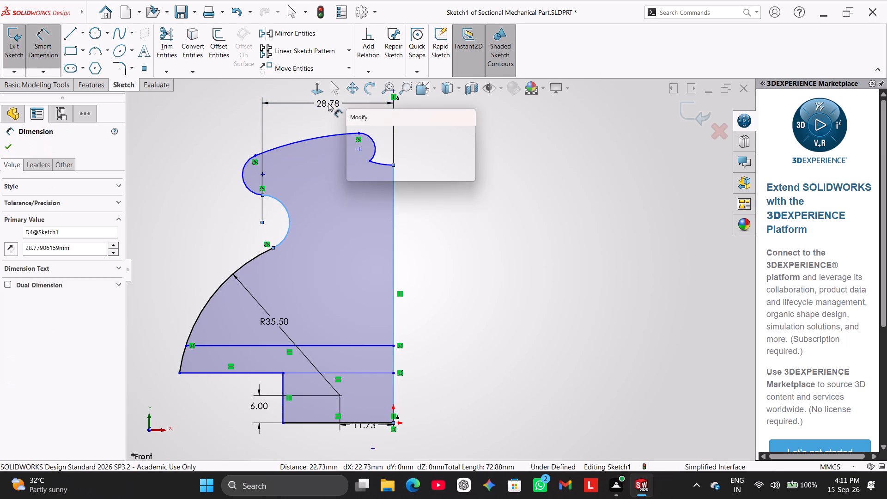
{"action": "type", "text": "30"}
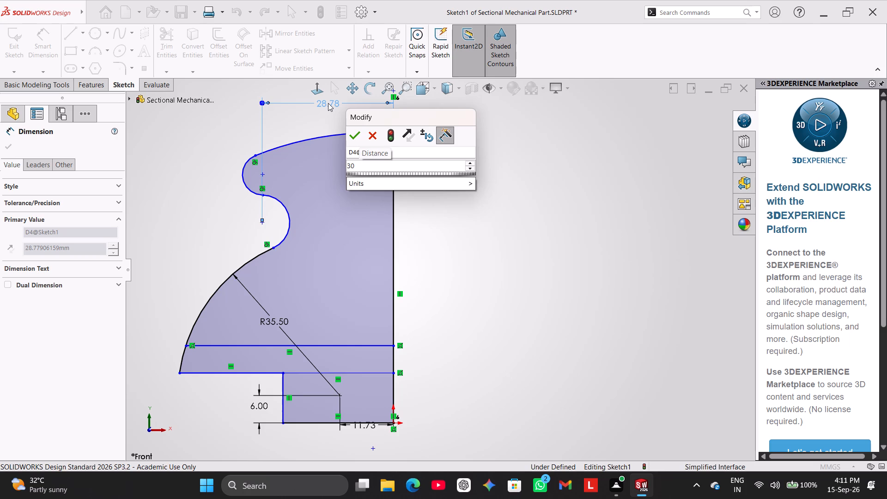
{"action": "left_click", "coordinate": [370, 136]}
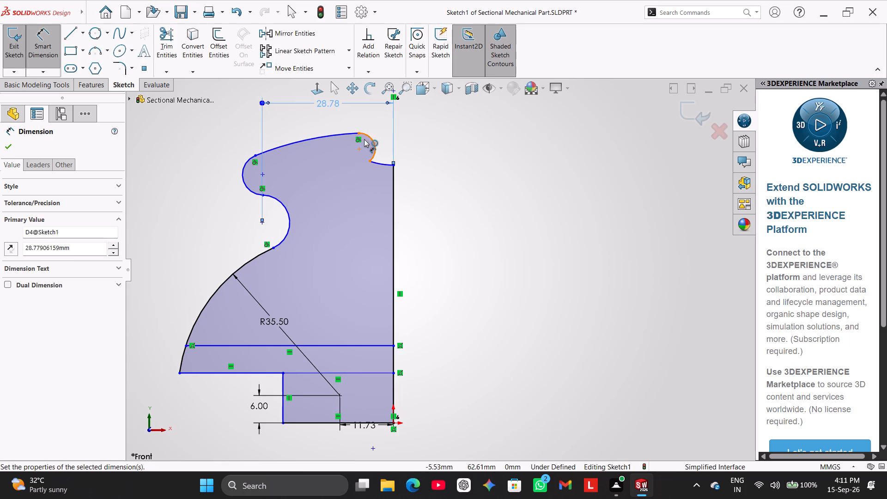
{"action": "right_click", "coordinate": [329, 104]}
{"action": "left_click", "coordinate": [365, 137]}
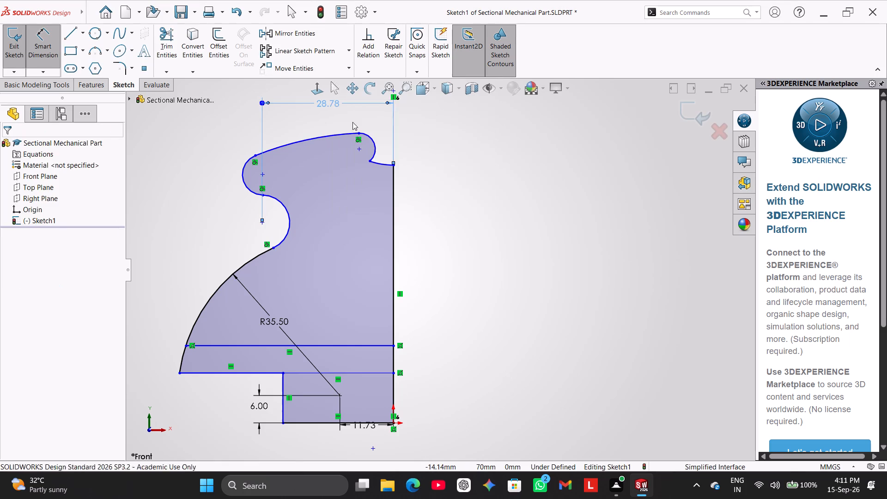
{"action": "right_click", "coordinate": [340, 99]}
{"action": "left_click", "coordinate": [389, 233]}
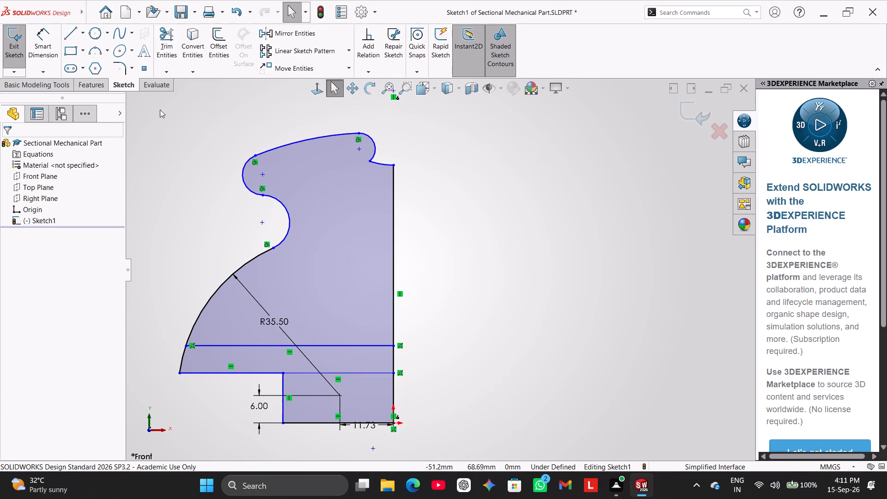
Dimension the horizontal distance from a point on the concave neck arc to the vertical line, try 30 mm, and undo that value.
{"action": "scroll", "coordinate": [295, 219], "scroll_direction": "down", "scroll_amount": 4}
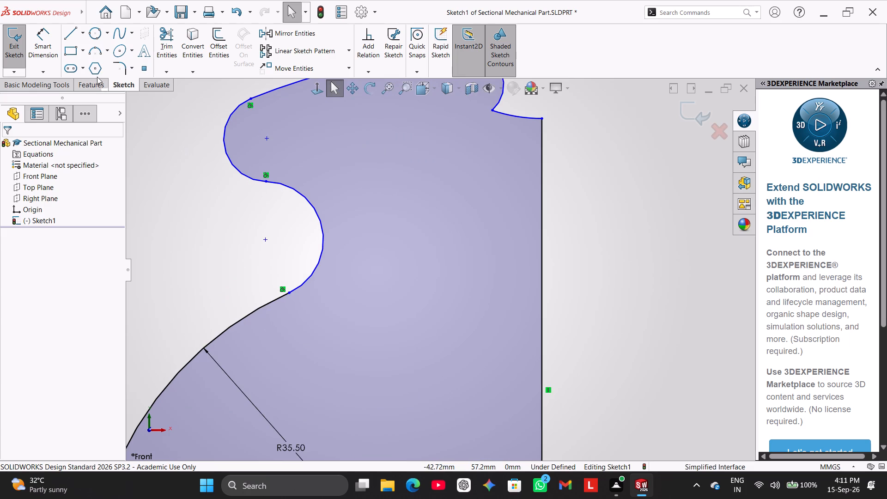
{"action": "left_click", "coordinate": [50, 47]}
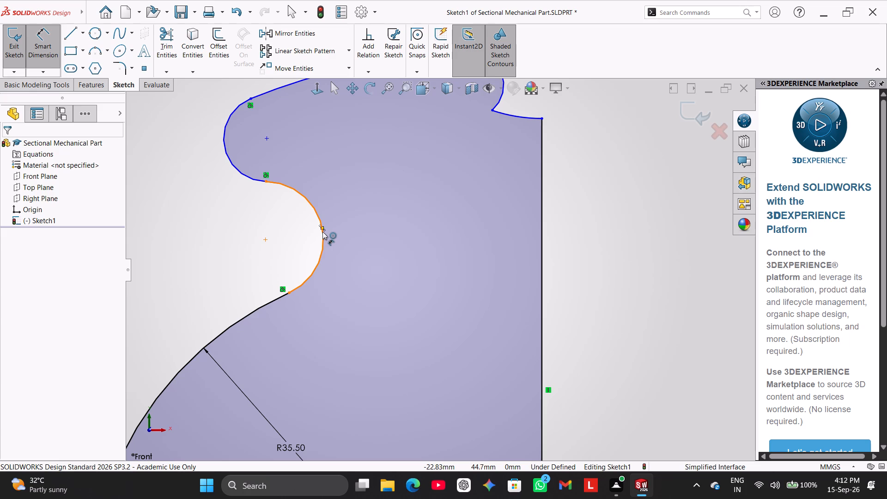
{"action": "left_click", "coordinate": [322, 229]}
{"action": "scroll", "coordinate": [348, 231], "scroll_direction": "up", "scroll_amount": 4}
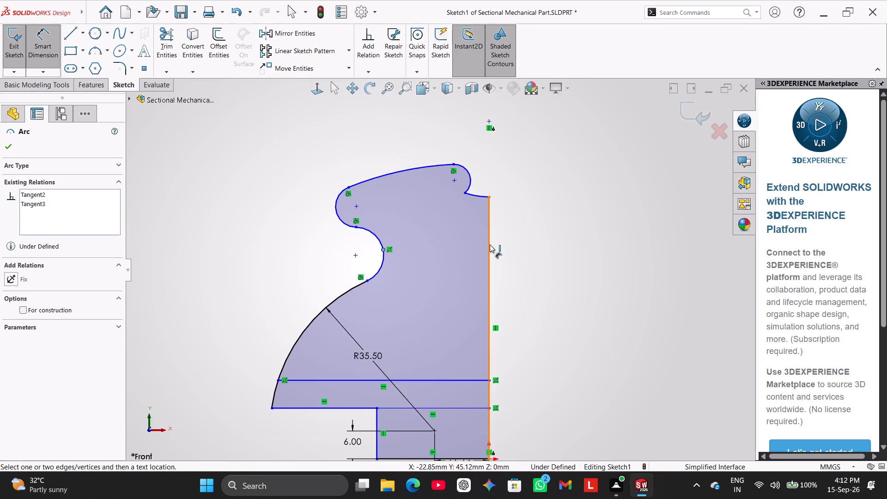
{"action": "left_click", "coordinate": [490, 239]}
{"action": "left_click", "coordinate": [418, 129]}
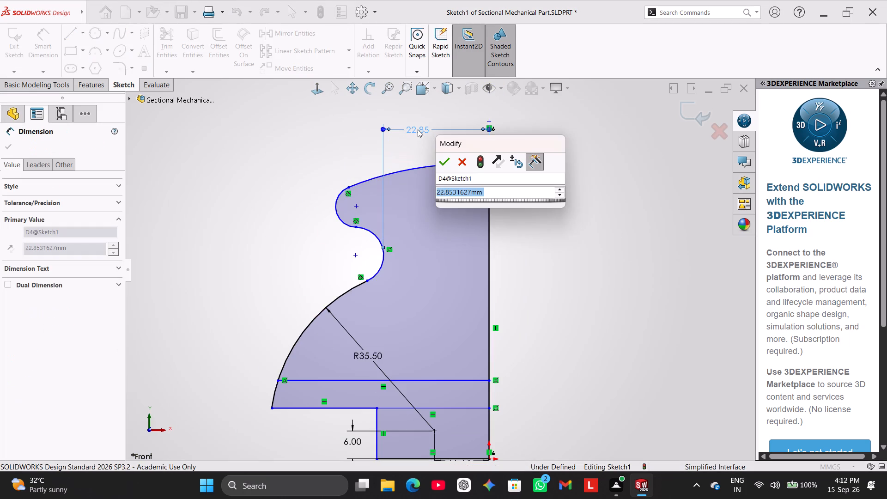
{"action": "type", "text": "30"}
{"action": "key", "text": "Return"}
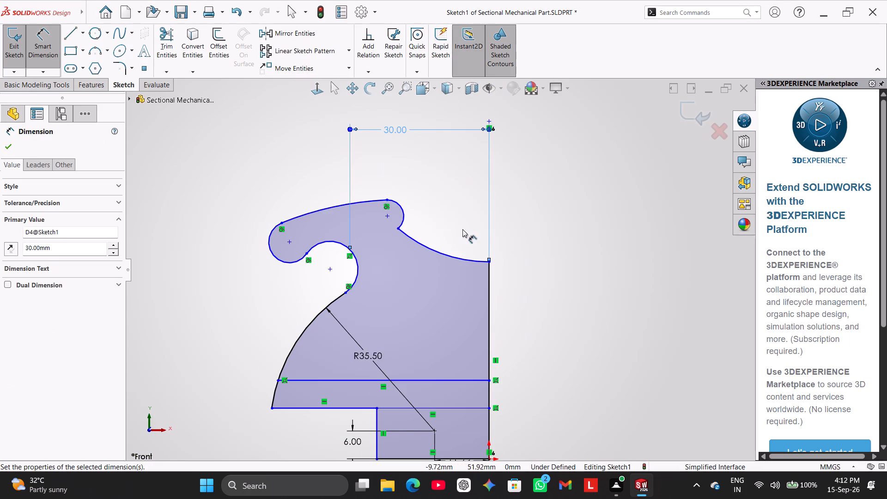
{"action": "left_click", "coordinate": [559, 216]}
{"action": "right_click", "coordinate": [559, 216]}
{"action": "left_click", "coordinate": [601, 244]}
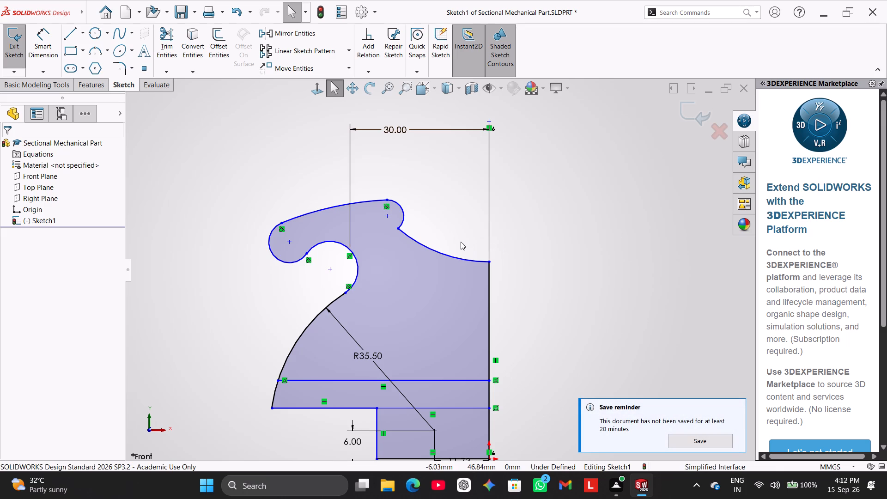
{"action": "key", "text": "ctrl+z"}
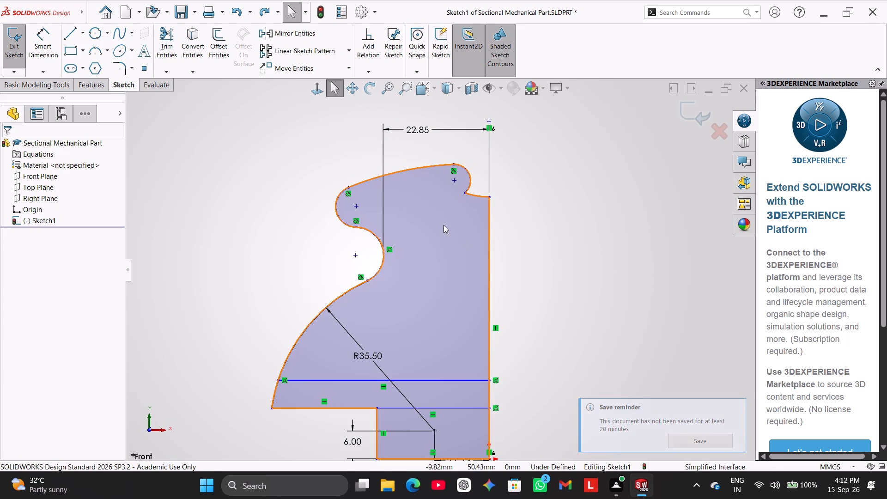
Dimension the radius of the profile's long top arc to 50 mm.
{"action": "scroll", "coordinate": [449, 297], "scroll_direction": "up", "scroll_amount": 1}
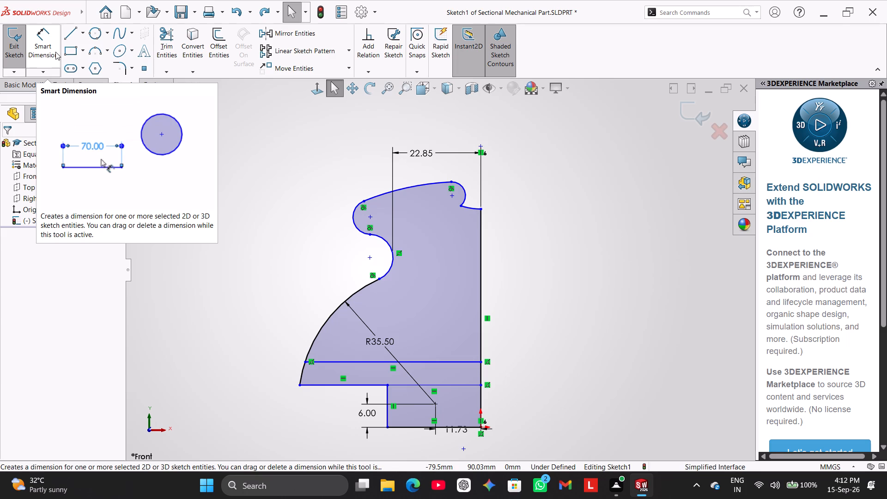
{"action": "left_click", "coordinate": [48, 52]}
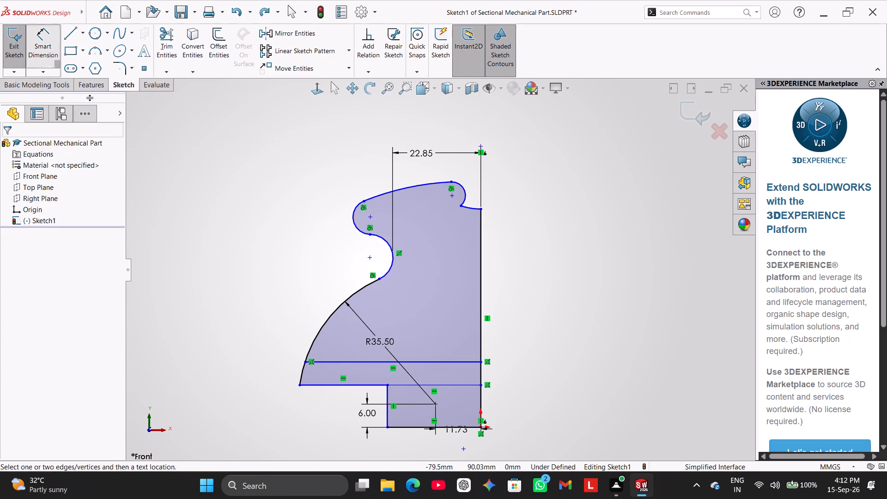
{"action": "right_click", "coordinate": [193, 108]}
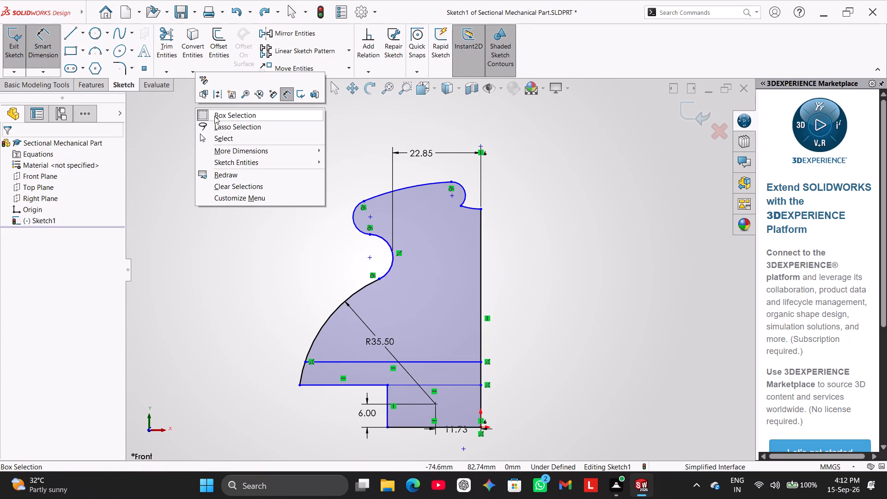
{"action": "left_click", "coordinate": [230, 134]}
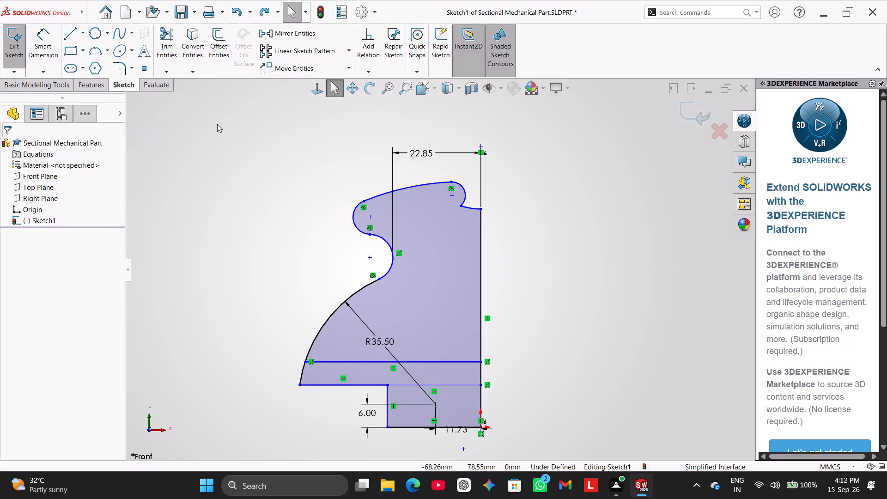
{"action": "left_click", "coordinate": [50, 44]}
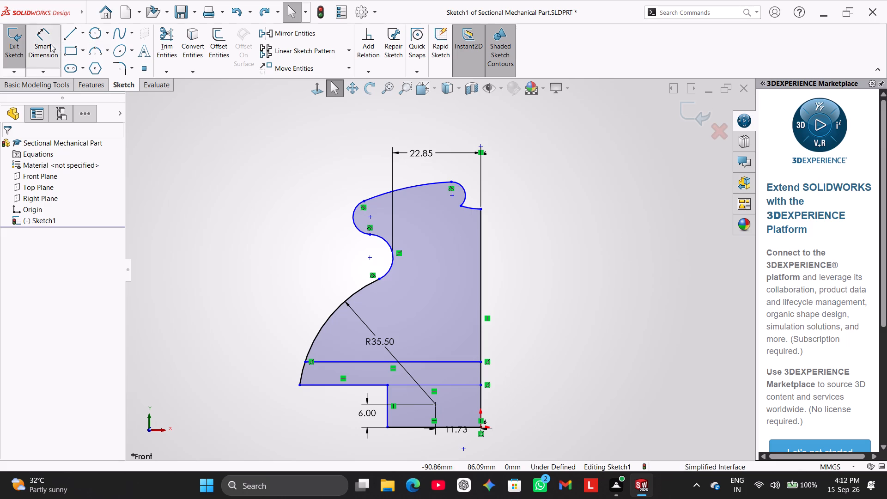
{"action": "left_click", "coordinate": [419, 185]}
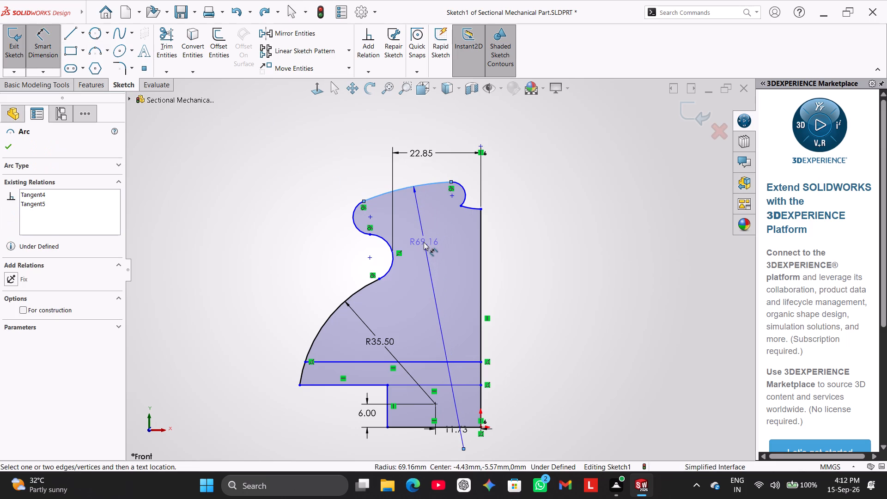
{"action": "left_click", "coordinate": [424, 242]}
{"action": "type", "text": "50"}
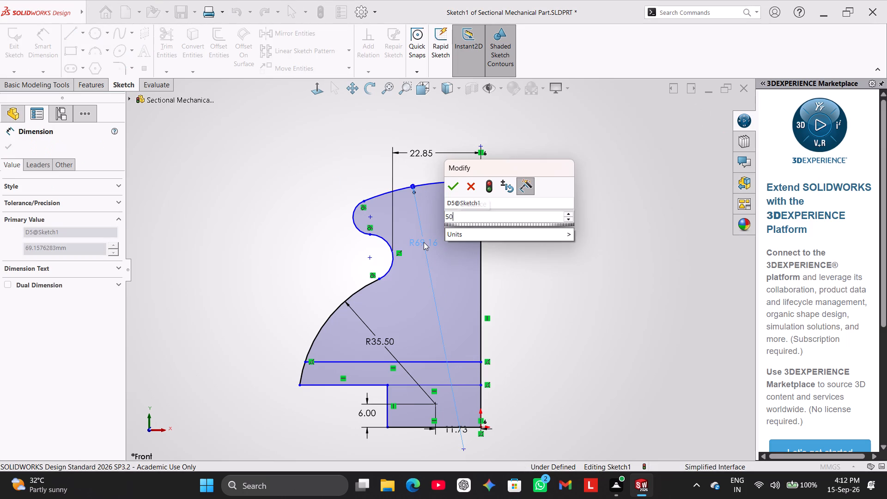
{"action": "key", "text": "Return"}
{"action": "left_click", "coordinate": [642, 243]}
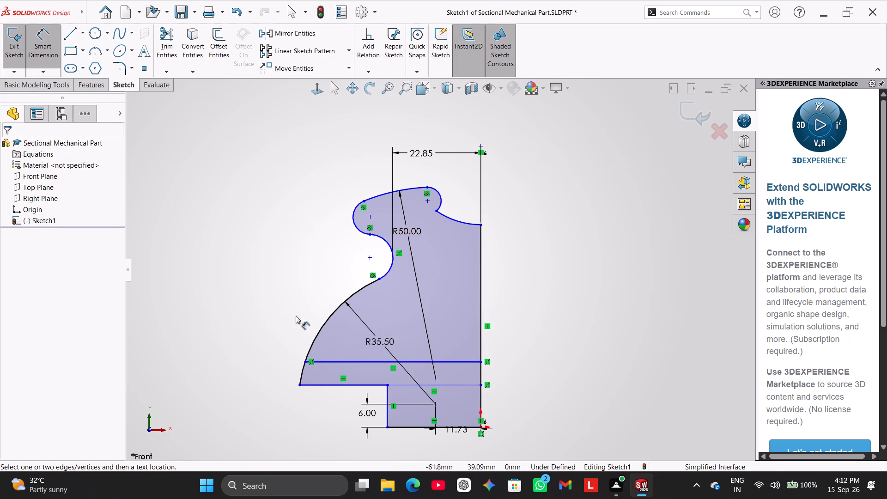
Dimension the vertical distance between the origin and the R50 top arc's centre point to 45 mm.
{"action": "left_click", "coordinate": [435, 379]}
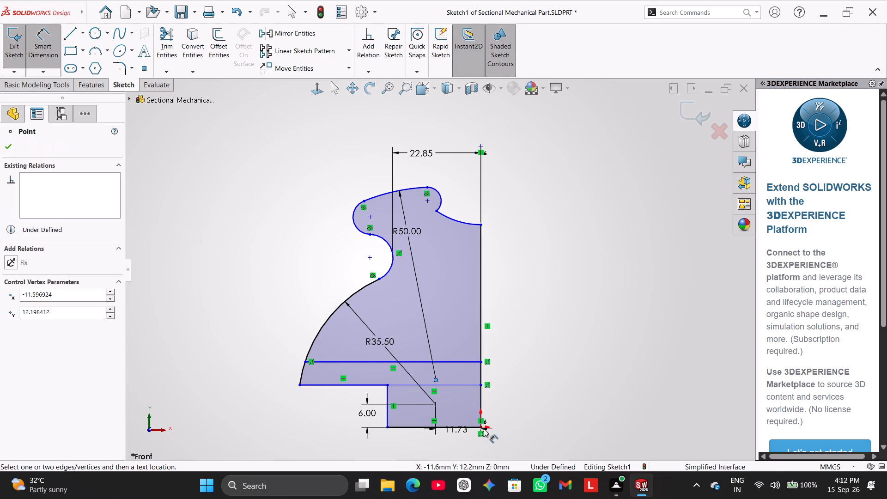
{"action": "left_click", "coordinate": [482, 428]}
{"action": "left_click", "coordinate": [544, 406]}
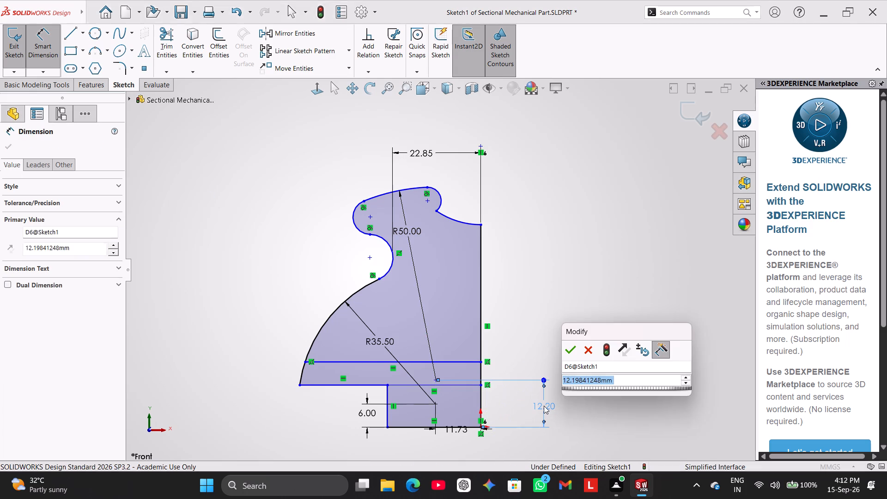
{"action": "type", "text": "45"}
{"action": "key", "text": "Return"}
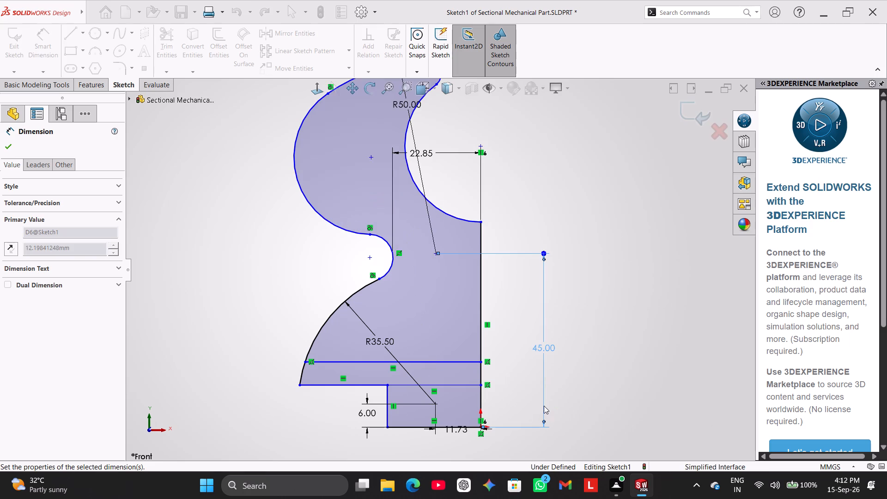
{"action": "scroll", "coordinate": [549, 206], "scroll_direction": "up", "scroll_amount": 2}
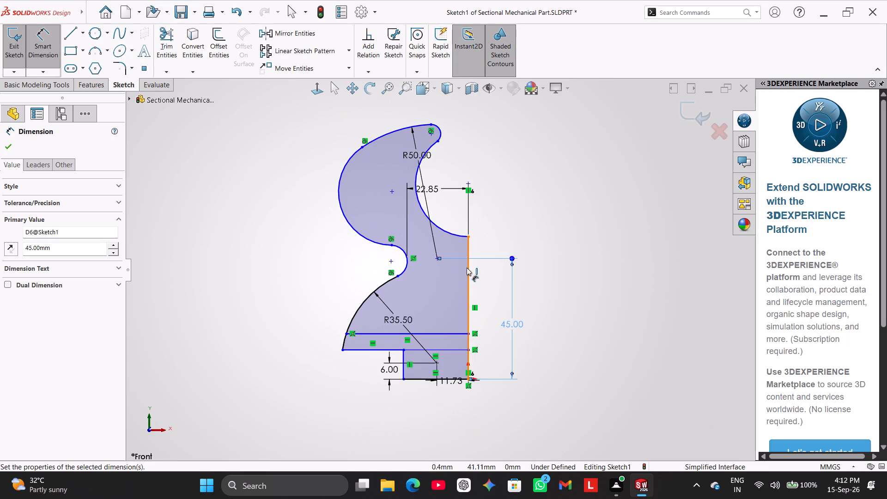
{"action": "right_click", "coordinate": [489, 219]}
{"action": "left_click", "coordinate": [517, 246]}
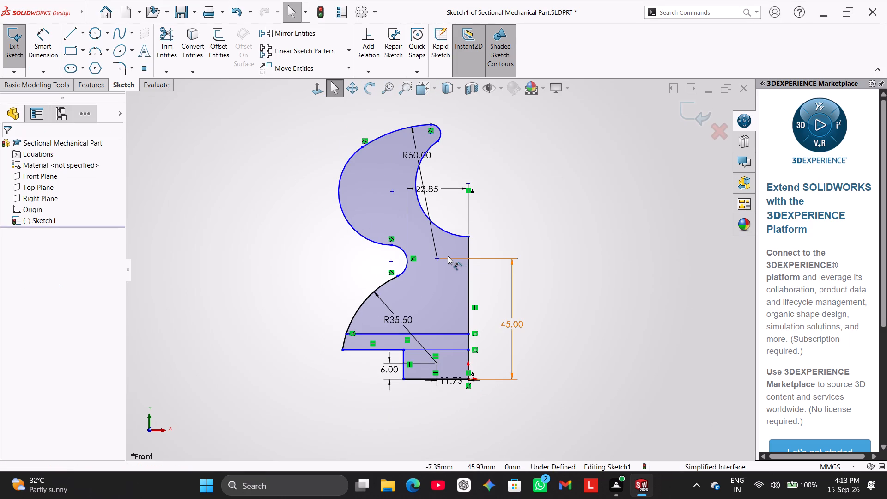
Make the R50 top arc's centre point coincident with the profile's vertical line.
{"action": "left_click", "coordinate": [438, 260], "text": "ctrl"}
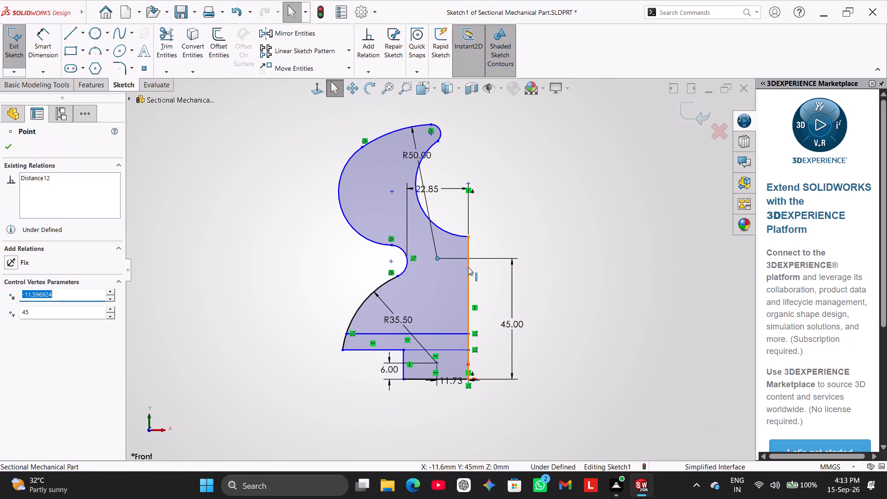
{"action": "left_click", "coordinate": [468, 267], "text": "ctrl"}
{"action": "left_click", "coordinate": [40, 321]}
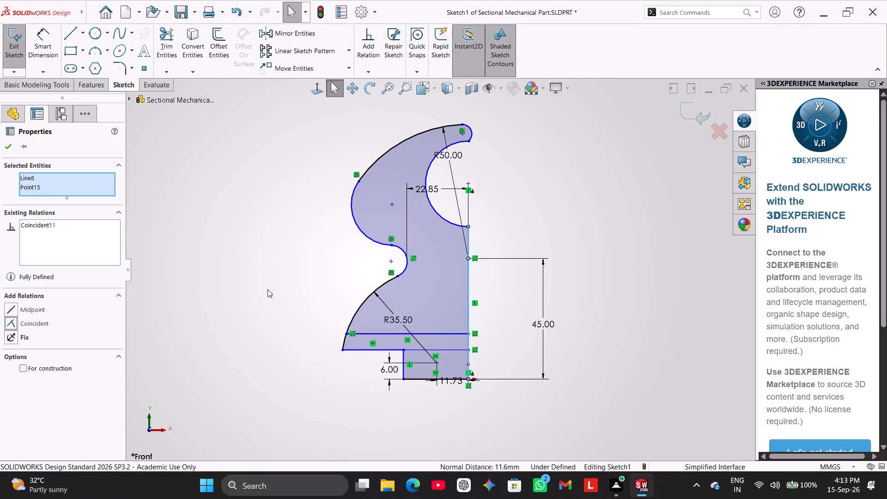
{"action": "left_click", "coordinate": [560, 199]}
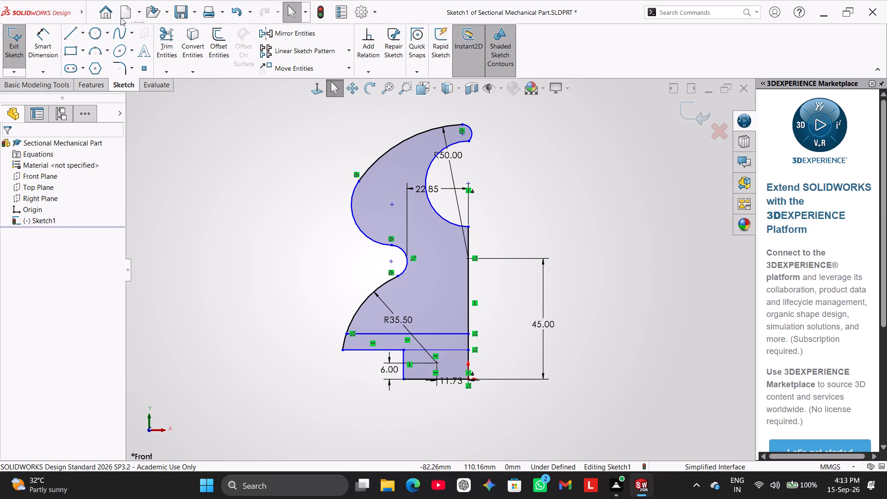
Draw a vertical centerline about 100.7 mm long upward from the origin, ending above the rounded tip.
{"action": "left_click", "coordinate": [83, 27]}
{"action": "left_click", "coordinate": [331, 116]}
{"action": "left_click", "coordinate": [84, 37]}
{"action": "left_click", "coordinate": [100, 59]}
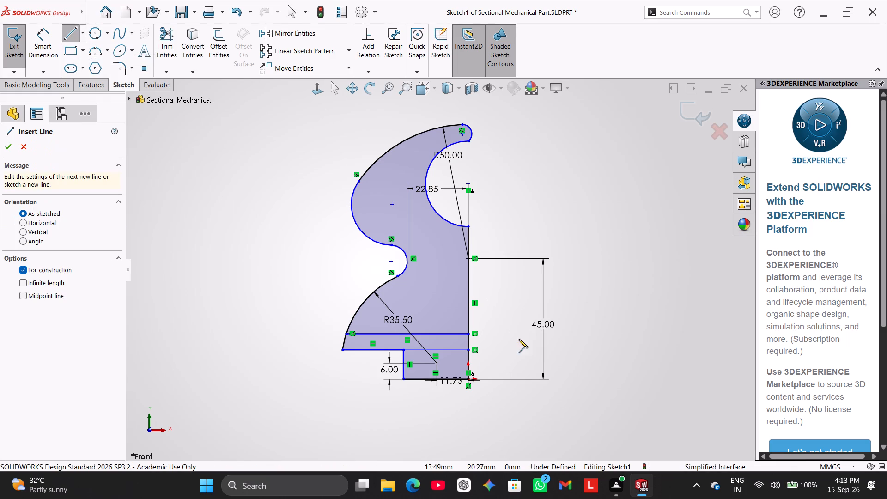
{"action": "left_click", "coordinate": [469, 377]}
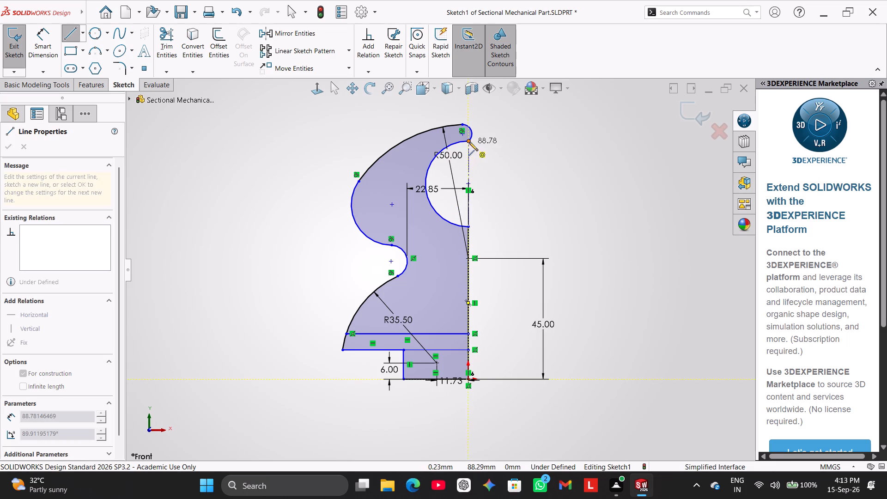
{"action": "left_click", "coordinate": [470, 109]}
{"action": "right_click", "coordinate": [498, 119]}
{"action": "left_click", "coordinate": [513, 121]}
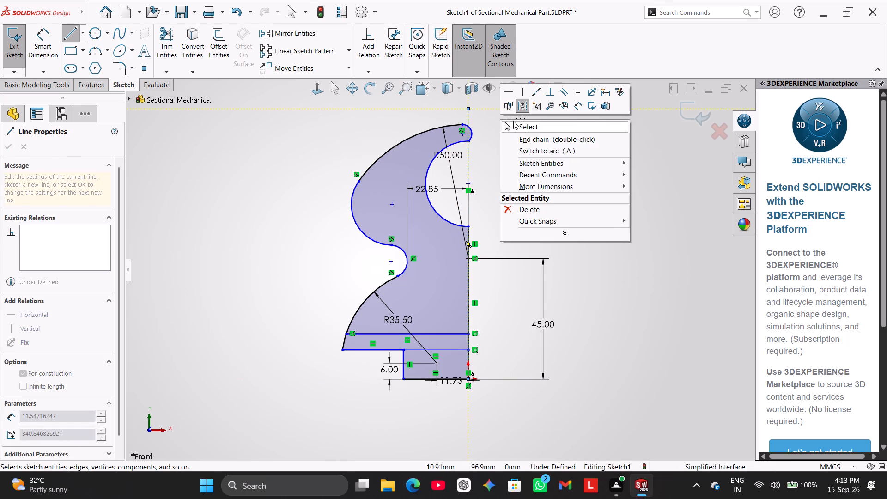
Dimension the vertical centerline's length to 90 mm.
{"action": "left_click", "coordinate": [52, 40]}
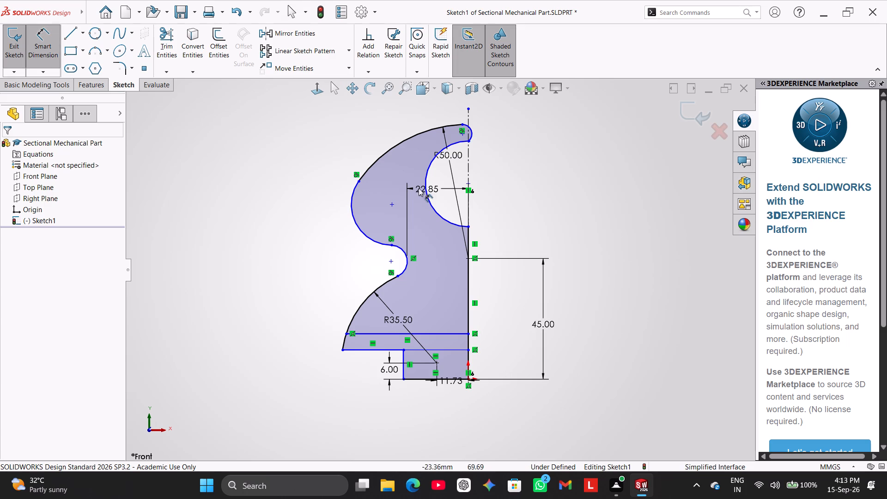
{"action": "left_click", "coordinate": [468, 165]}
{"action": "left_click", "coordinate": [589, 195]}
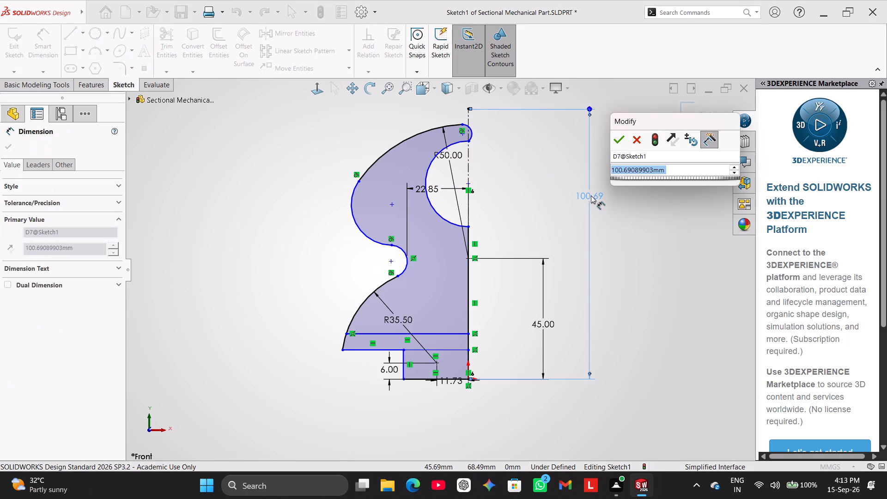
{"action": "key", "text": "6"}
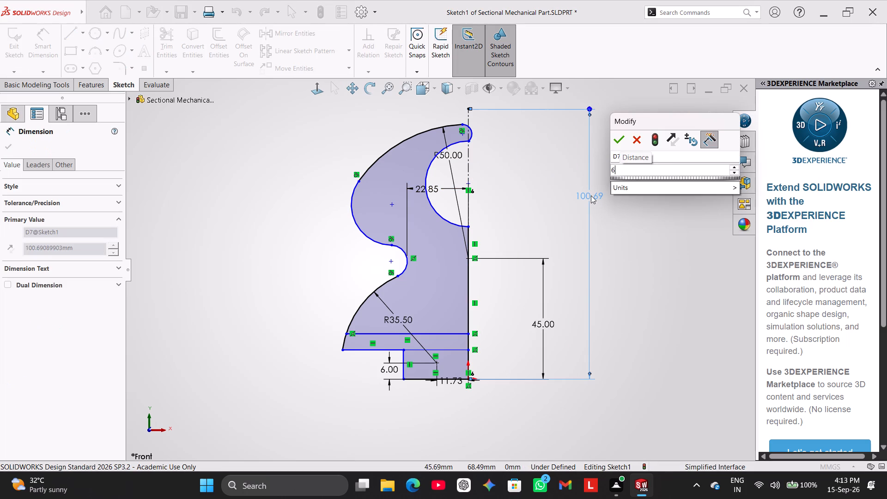
{"action": "key", "text": "BackSpace"}
{"action": "type", "text": "90"}
{"action": "key", "text": "Return"}
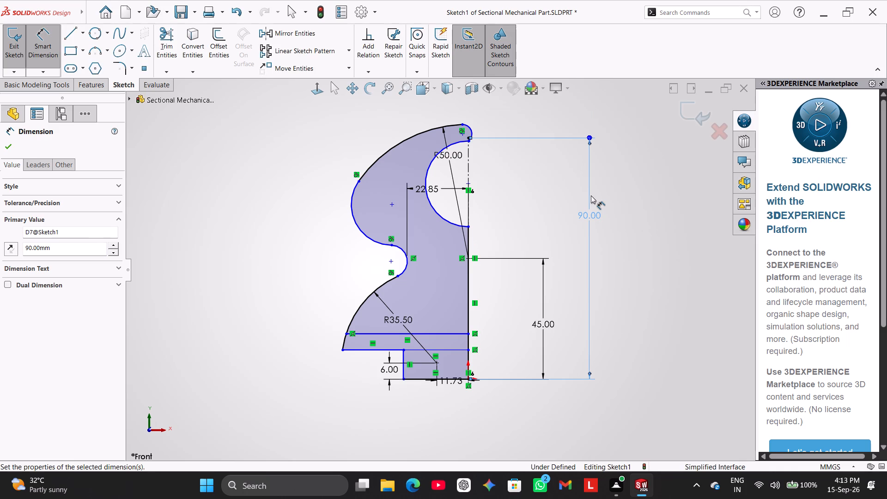
{"action": "left_click", "coordinate": [630, 214]}
{"action": "right_click", "coordinate": [632, 211]}
{"action": "left_click", "coordinate": [663, 237]}
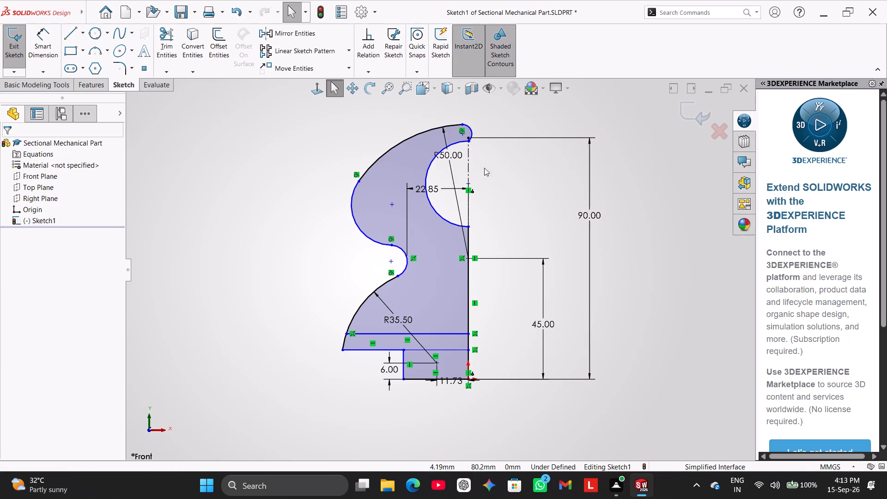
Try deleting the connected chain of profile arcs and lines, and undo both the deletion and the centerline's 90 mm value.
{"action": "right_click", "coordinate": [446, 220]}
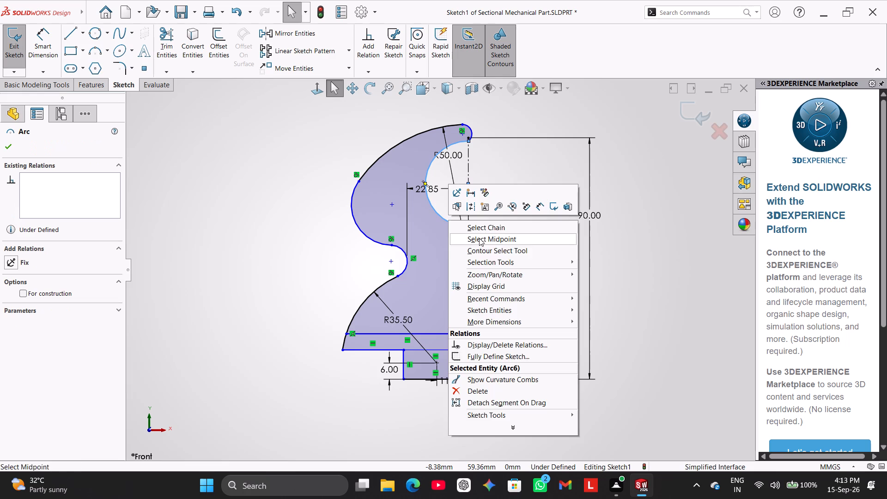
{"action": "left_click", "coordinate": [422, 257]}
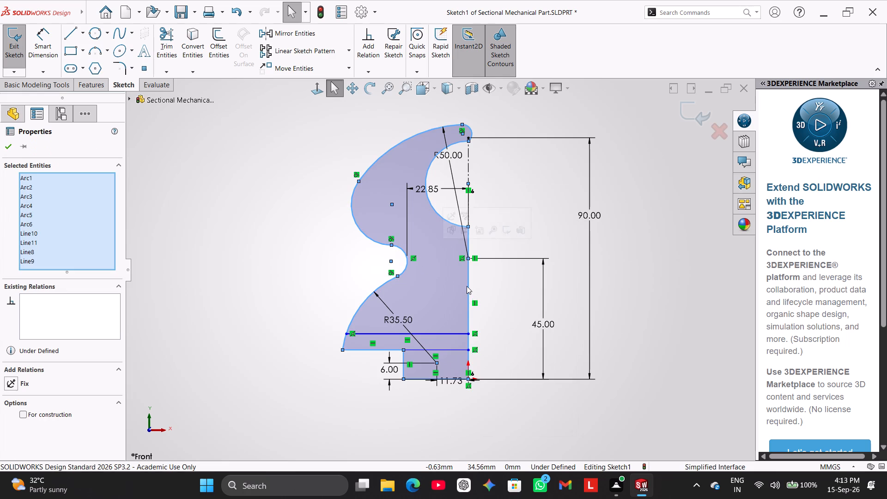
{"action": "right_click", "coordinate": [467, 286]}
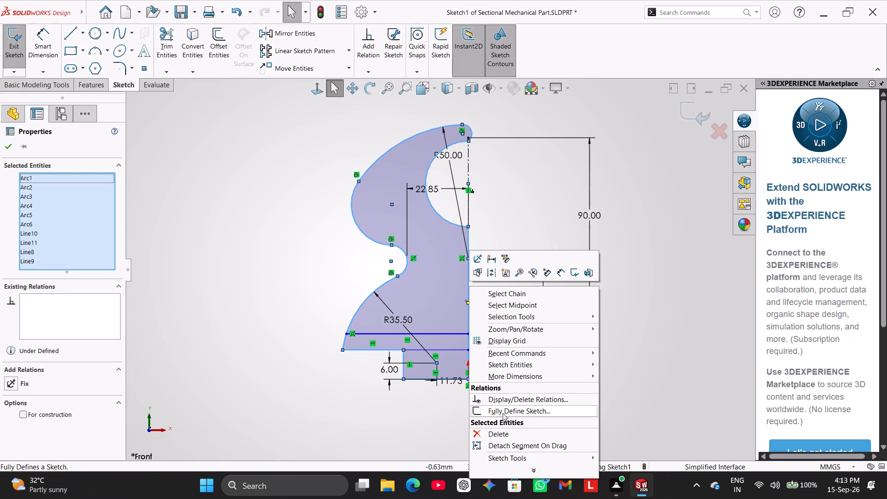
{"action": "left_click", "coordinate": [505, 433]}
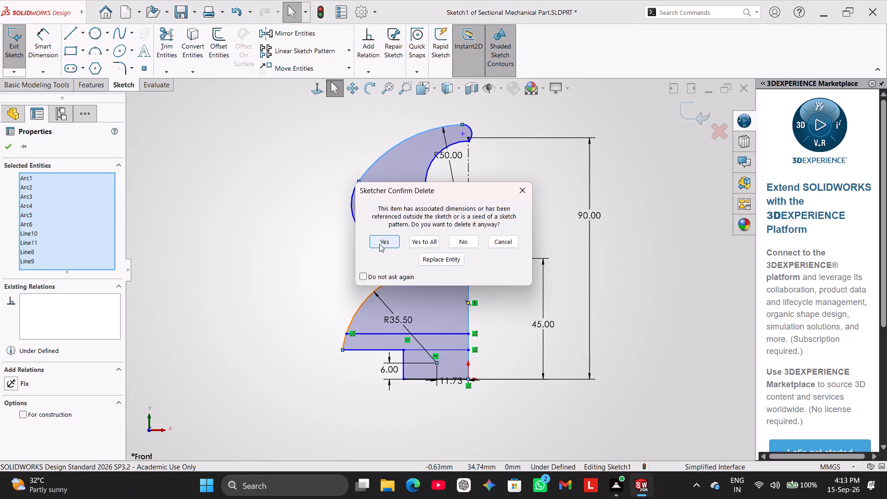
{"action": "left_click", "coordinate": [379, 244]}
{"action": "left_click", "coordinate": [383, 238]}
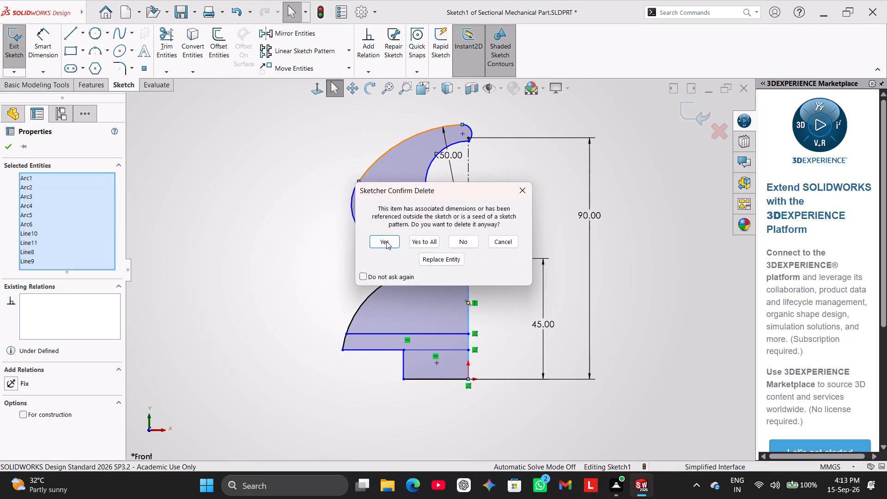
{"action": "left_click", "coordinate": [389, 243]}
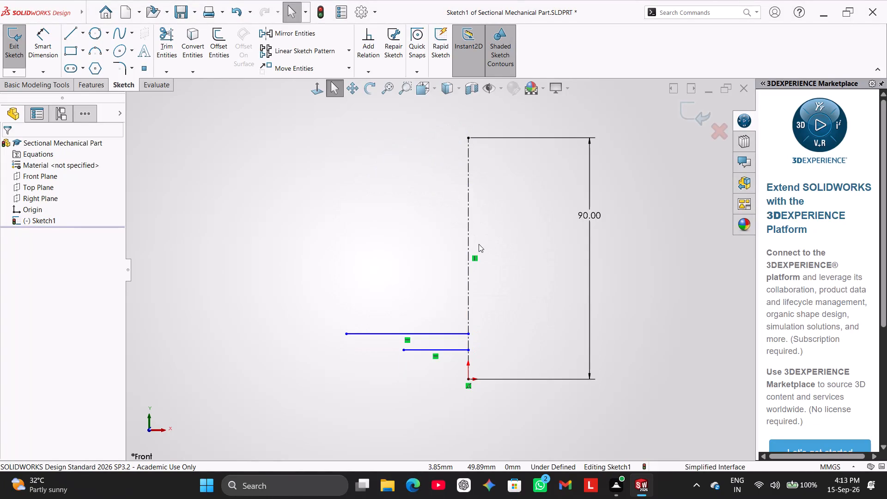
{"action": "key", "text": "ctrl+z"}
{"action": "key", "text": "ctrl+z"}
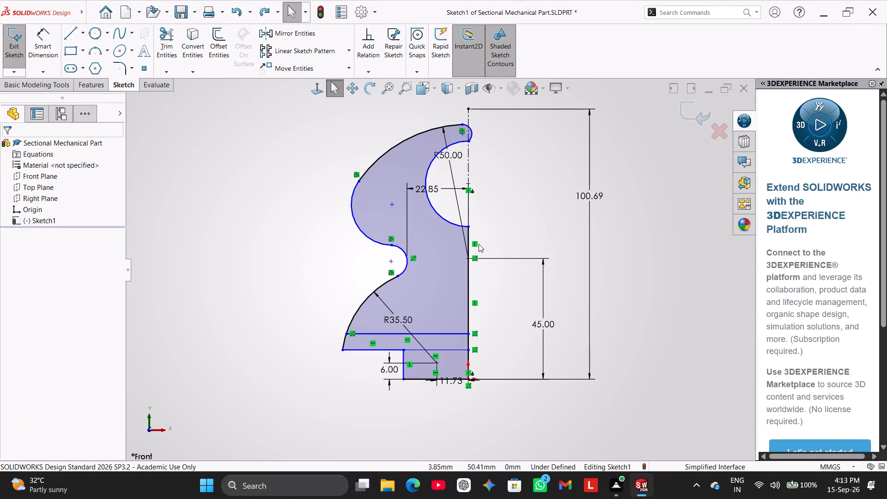
Delete the concave inner arc between the rounded tip and the profile's vertical line.
{"action": "scroll", "coordinate": [563, 170], "scroll_direction": "down", "scroll_amount": 5}
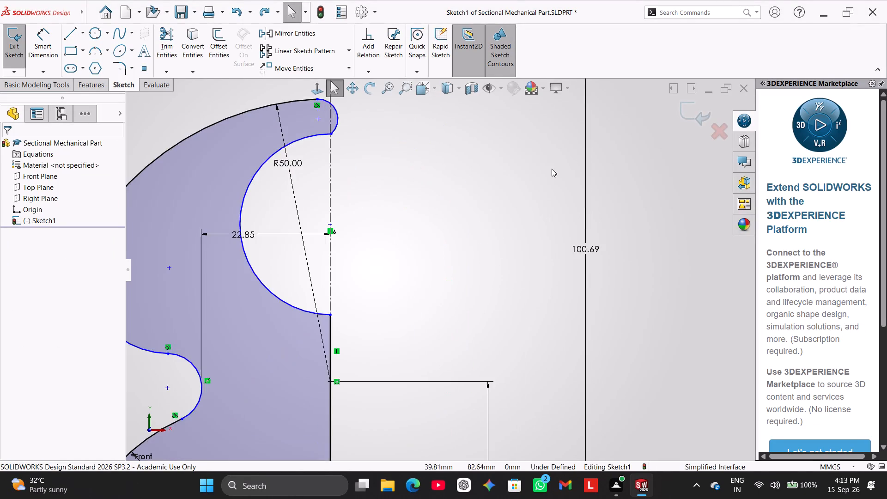
{"action": "scroll", "coordinate": [552, 169], "scroll_direction": "down", "scroll_amount": 1}
{"action": "right_click", "coordinate": [328, 363]}
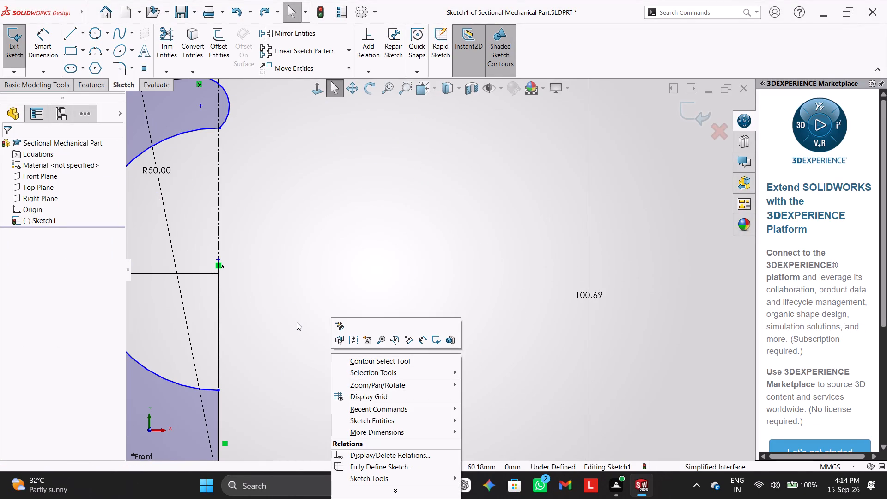
{"action": "left_click", "coordinate": [297, 322]}
{"action": "scroll", "coordinate": [281, 340], "scroll_direction": "up", "scroll_amount": 3}
{"action": "right_click", "coordinate": [281, 331]}
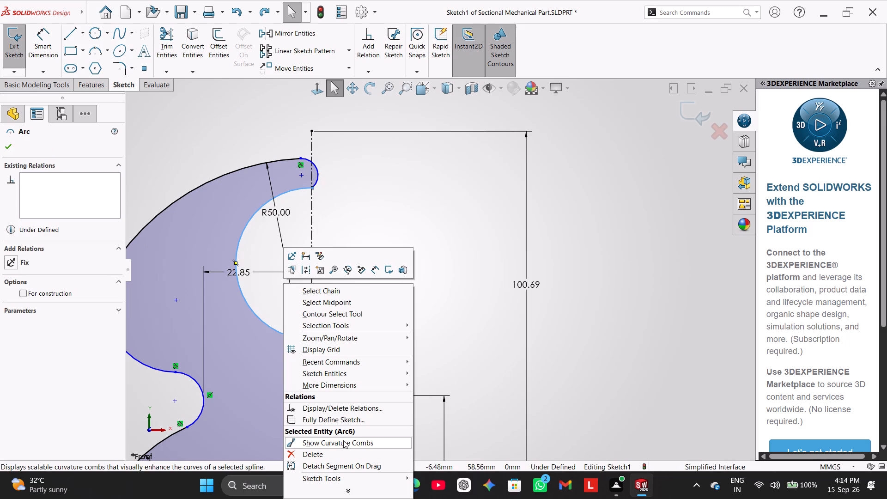
{"action": "left_click", "coordinate": [344, 451]}
Delete the profile's solid vertical line lying along the centerline, together with its associated dimensions.
{"action": "scroll", "coordinate": [341, 399], "scroll_direction": "down", "scroll_amount": 3}
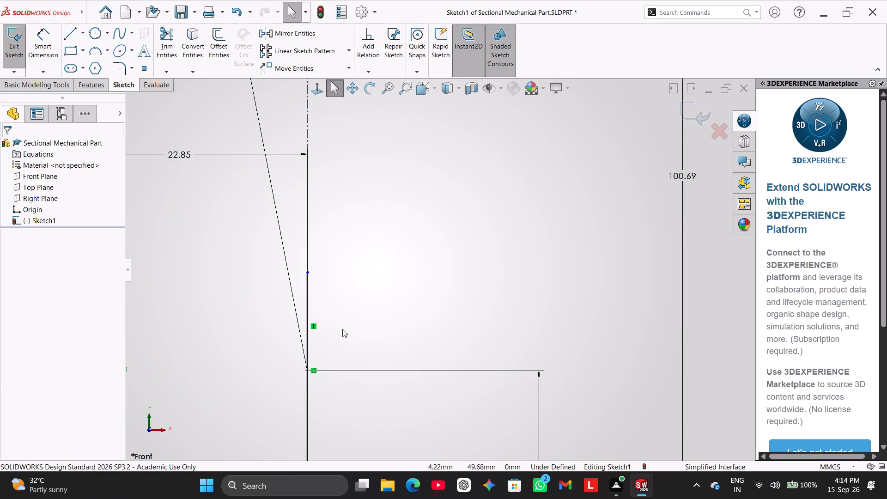
{"action": "right_click", "coordinate": [306, 287]}
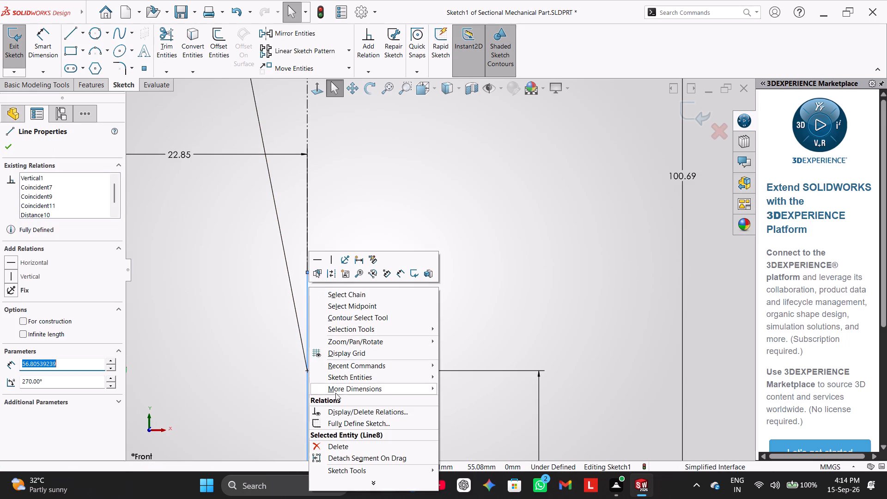
{"action": "left_click", "coordinate": [340, 445]}
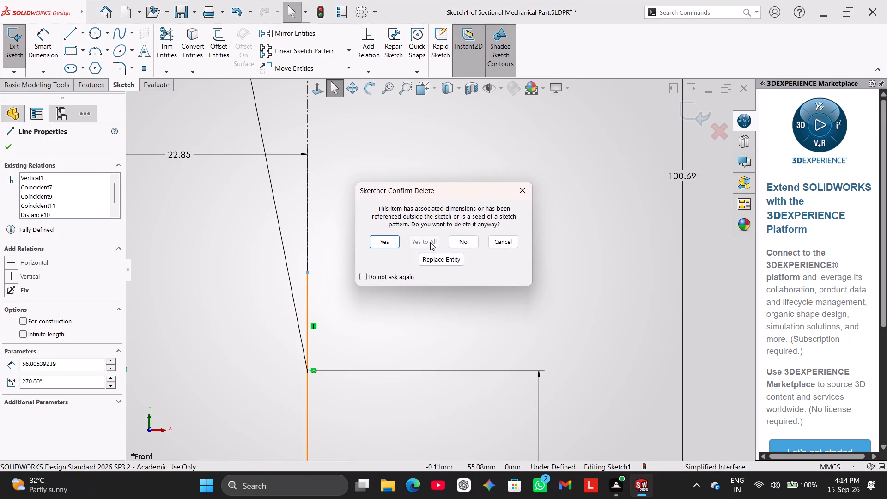
{"action": "left_click", "coordinate": [393, 243]}
{"action": "scroll", "coordinate": [401, 285], "scroll_direction": "up", "scroll_amount": 6}
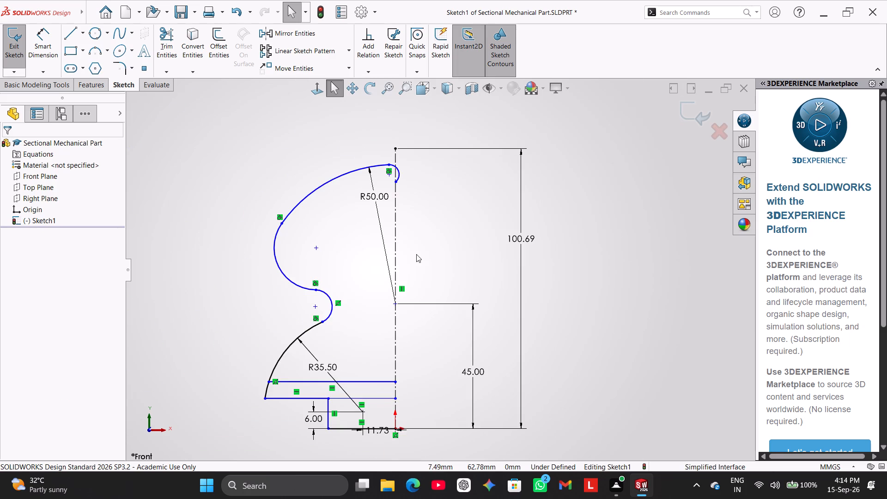
Reposition the small tip arc's two endpoints so the rounded tip sits clear of the centerline, on the profile side.
{"action": "scroll", "coordinate": [420, 191], "scroll_direction": "down", "scroll_amount": 3}
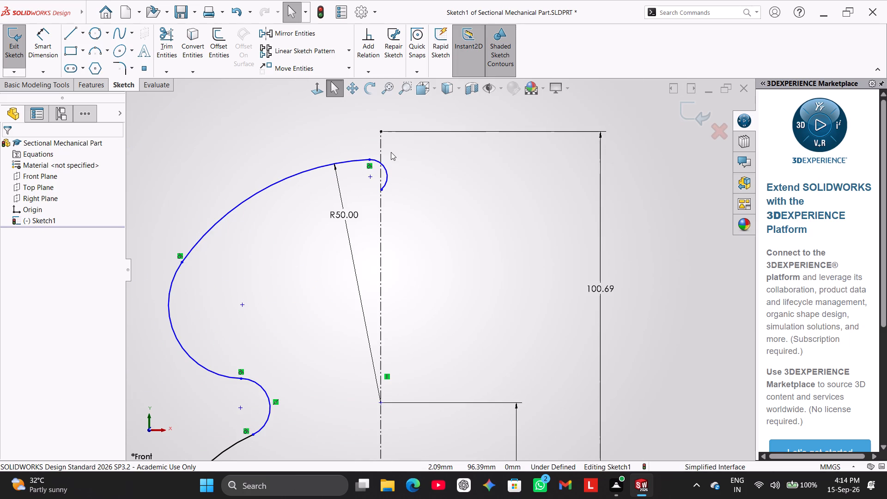
{"action": "scroll", "coordinate": [391, 152], "scroll_direction": "down", "scroll_amount": 2}
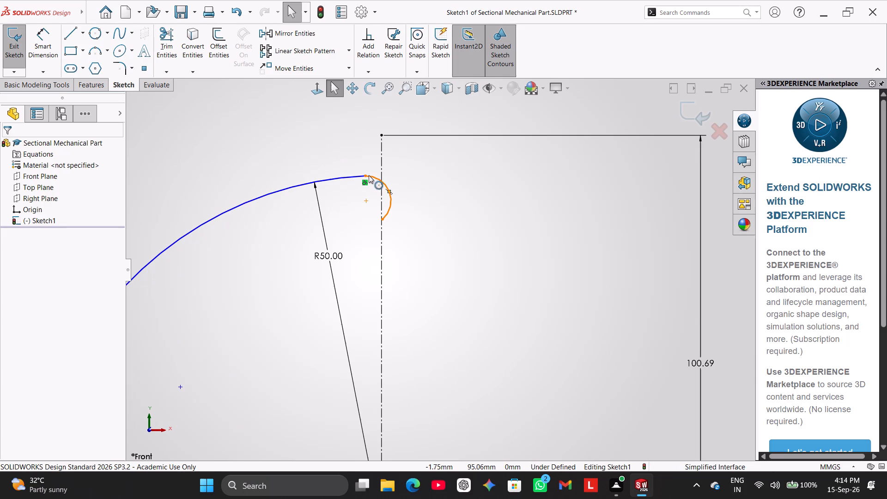
{"action": "left_click_drag", "start_coordinate": [367, 175], "coordinate": [314, 173]}
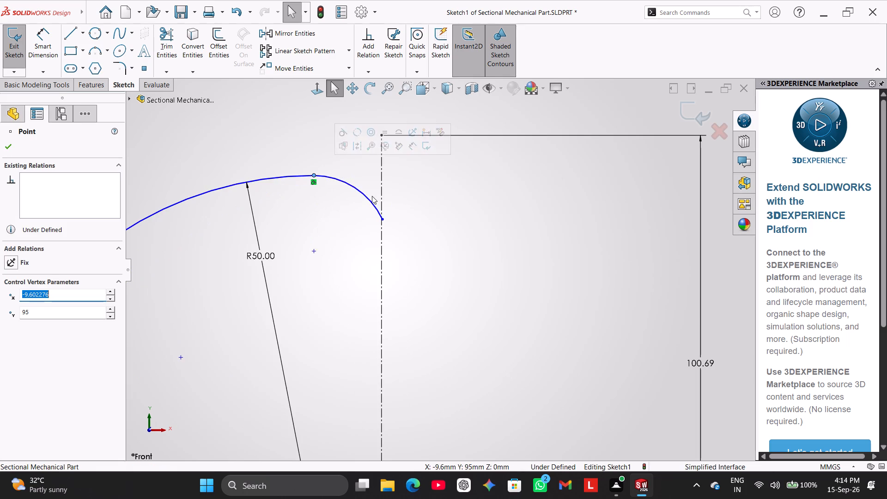
{"action": "left_click_drag", "start_coordinate": [383, 218], "coordinate": [337, 217]}
{"action": "scroll", "coordinate": [375, 217], "scroll_direction": "up", "scroll_amount": 3}
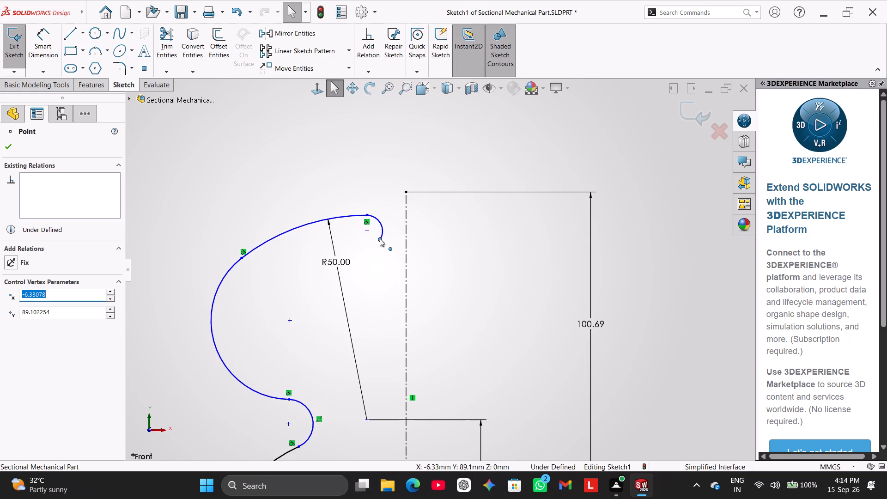
{"action": "left_click_drag", "start_coordinate": [380, 238], "coordinate": [372, 237]}
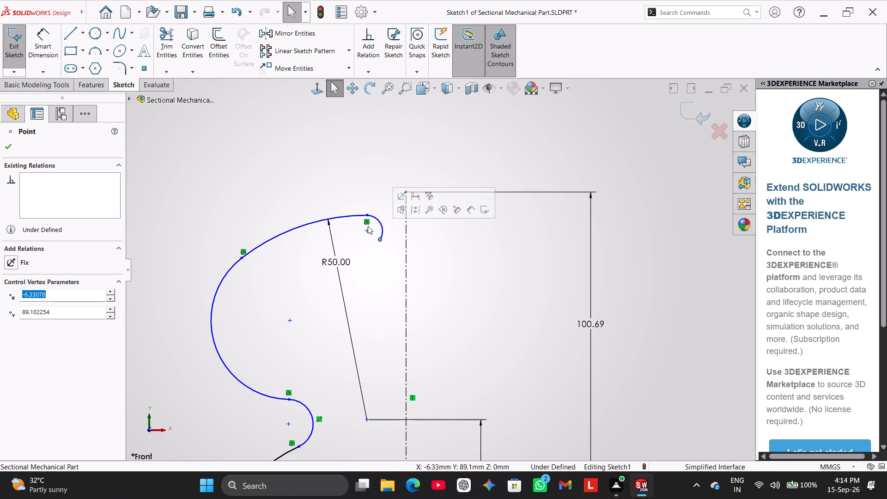
{"action": "left_click_drag", "start_coordinate": [356, 217], "coordinate": [333, 202]}
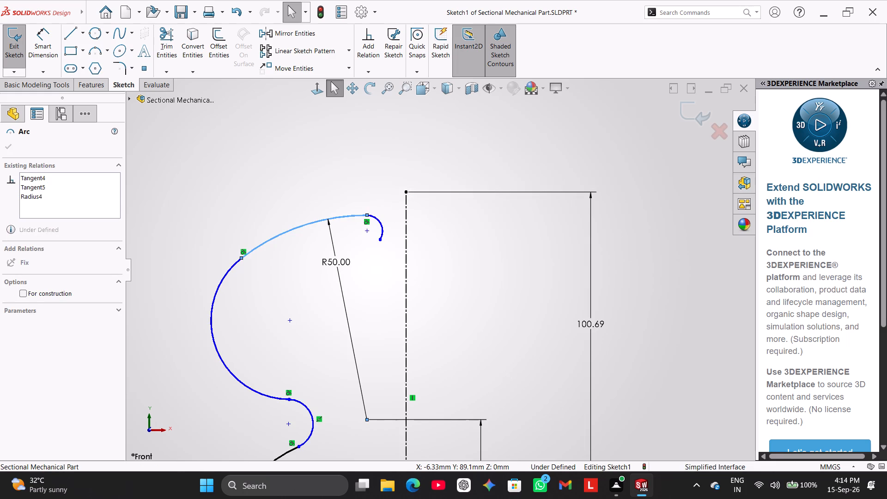
{"action": "left_click", "coordinate": [341, 186]}
Set the vertical centerline's length to 90 mm.
{"action": "double_click", "coordinate": [591, 328]}
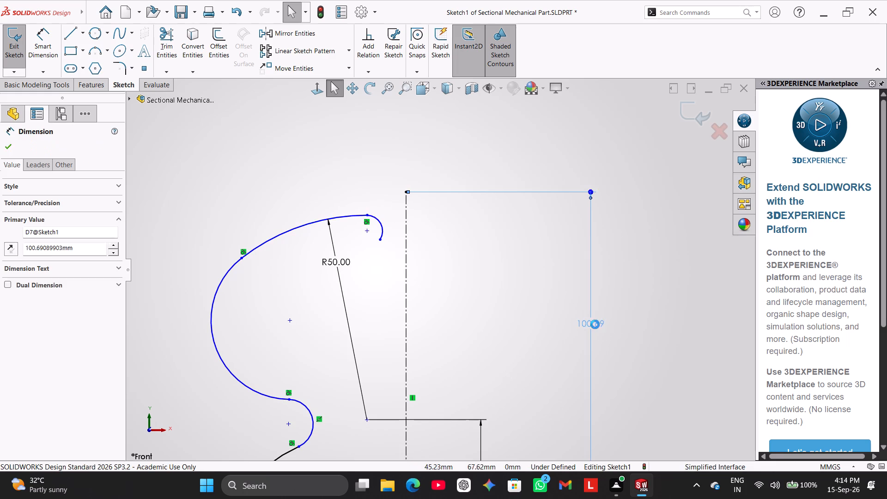
{"action": "type", "text": "90"}
{"action": "key", "text": "Return"}
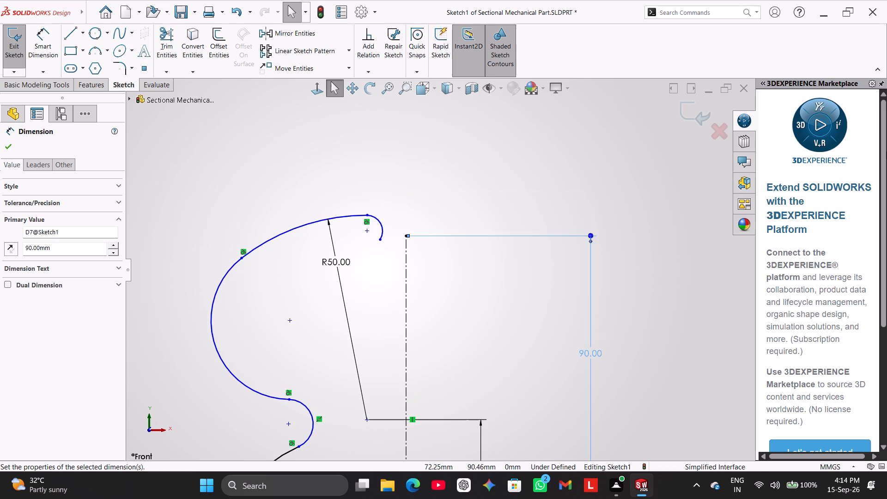
{"action": "left_click", "coordinate": [417, 179]}
Draw a circle about 23 mm in diameter centred on the centerline's upper endpoint.
{"action": "right_click_drag", "start_coordinate": [191, 156], "coordinate": [205, 57]}
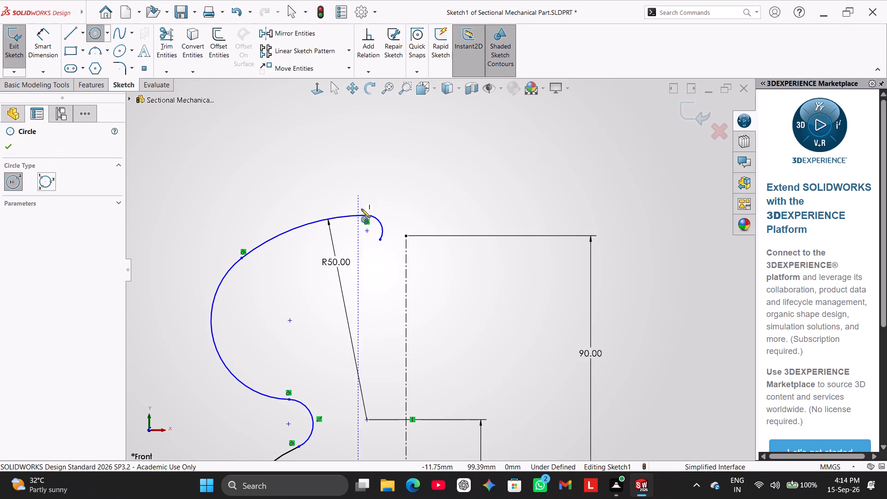
{"action": "left_click", "coordinate": [405, 237]}
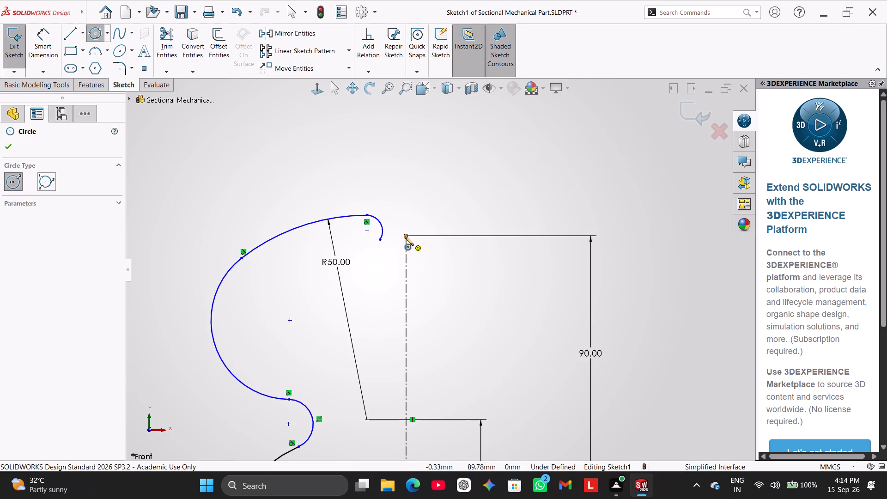
{"action": "left_click", "coordinate": [429, 277]}
{"action": "right_click", "coordinate": [479, 187]}
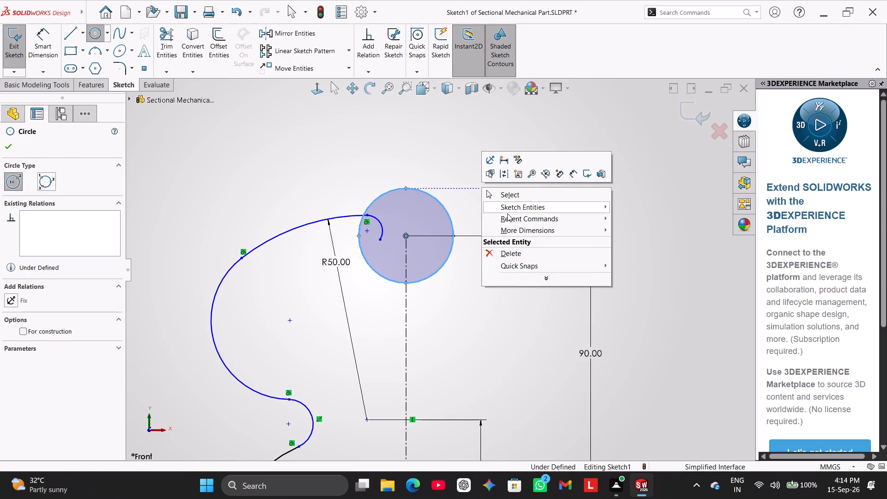
{"action": "left_click", "coordinate": [508, 198]}
Dimension the circle at the top of the centerline to a 14 mm diameter.
{"action": "right_click_drag", "start_coordinate": [508, 201], "coordinate": [698, 179]}
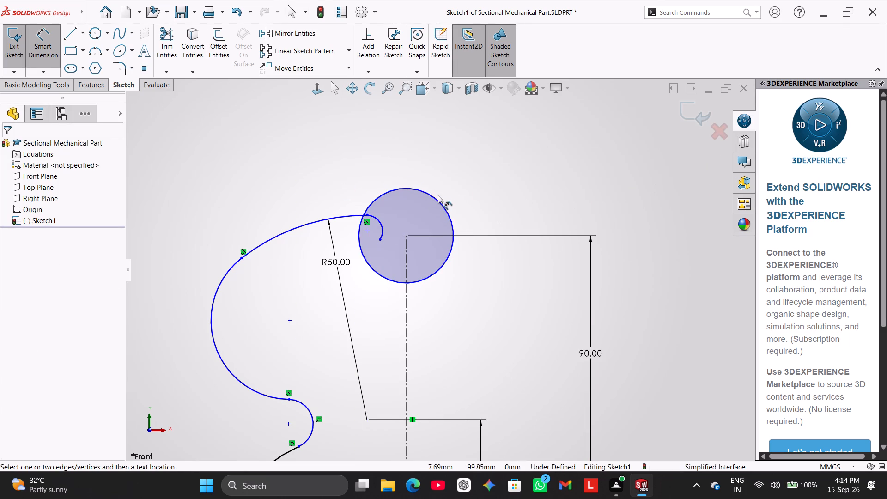
{"action": "left_click", "coordinate": [438, 199]}
{"action": "left_click", "coordinate": [485, 170]}
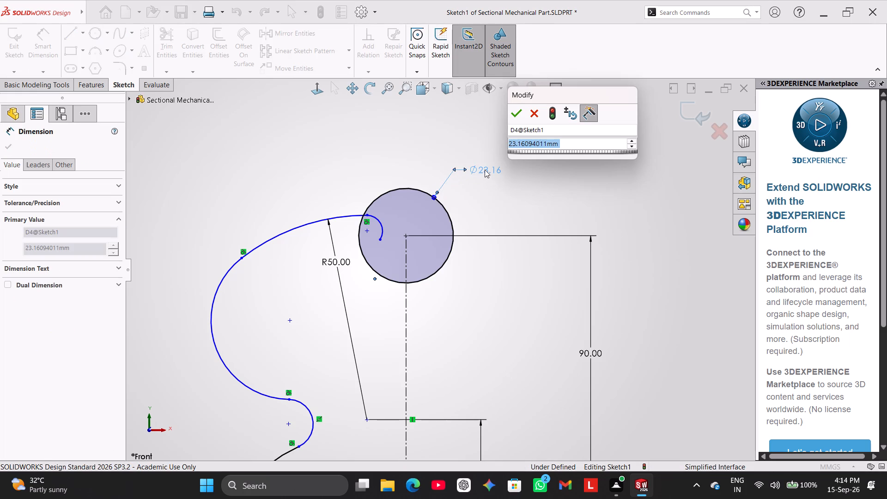
{"action": "type", "text": "14"}
{"action": "key", "text": "Return"}
{"action": "right_click", "coordinate": [476, 138]}
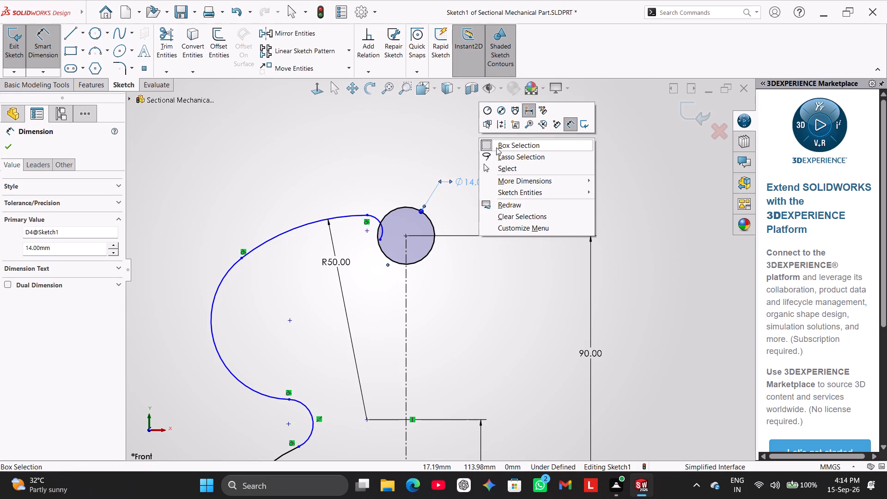
{"action": "left_click", "coordinate": [506, 169]}
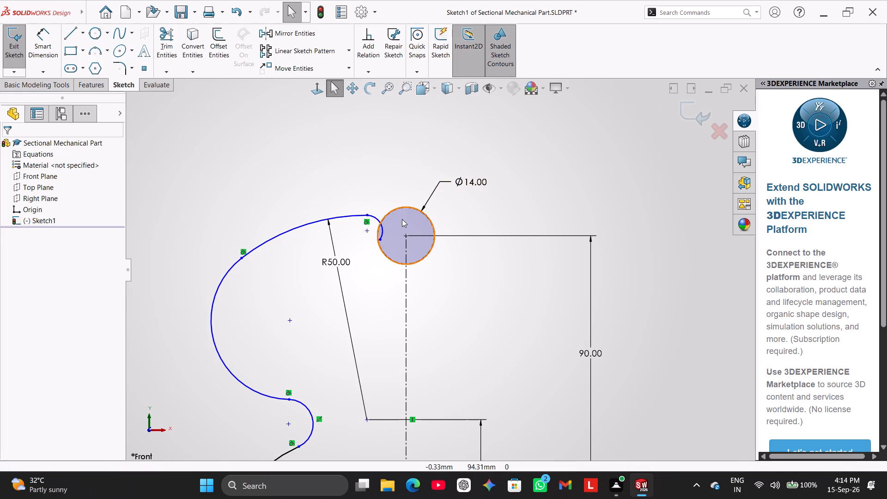
Move the small tip arc's two endpoints farther from the centerline, leaving a gap between the arc and the 14 mm circle.
{"action": "left_click_drag", "start_coordinate": [369, 216], "coordinate": [341, 175]}
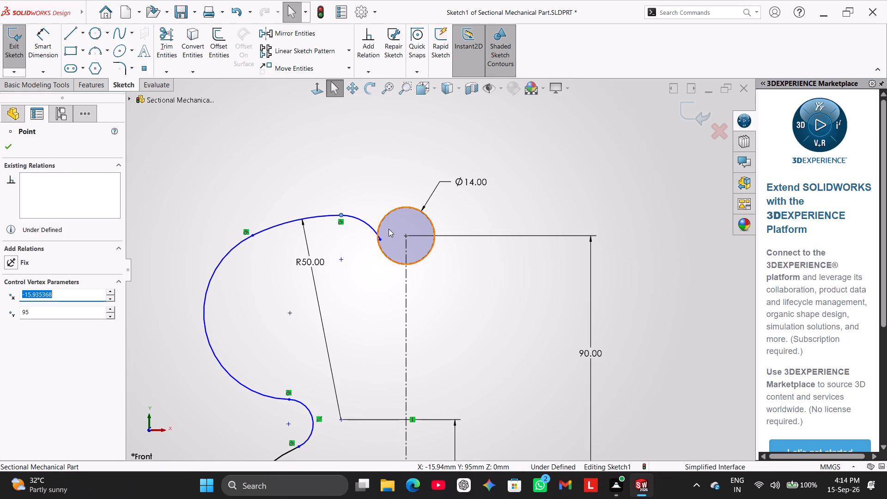
{"action": "left_click_drag", "start_coordinate": [378, 238], "coordinate": [353, 241]}
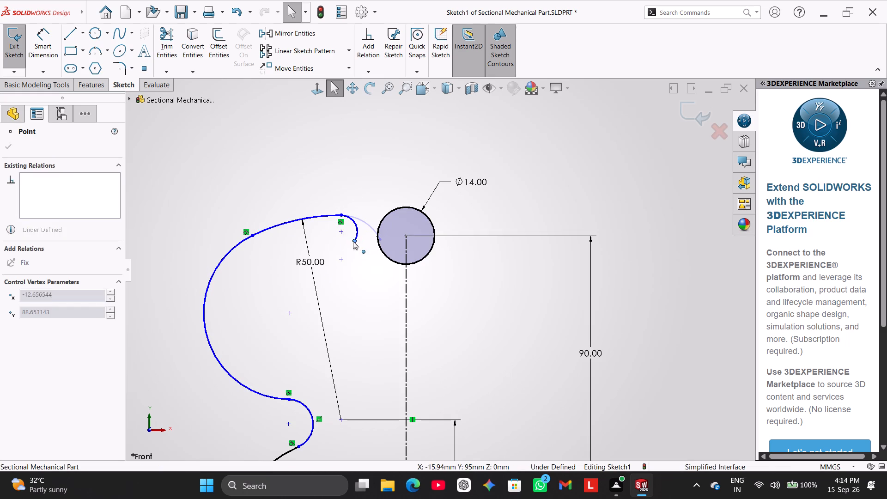
{"action": "left_click_drag", "start_coordinate": [353, 241], "coordinate": [356, 242]}
{"action": "right_click", "coordinate": [343, 187]}
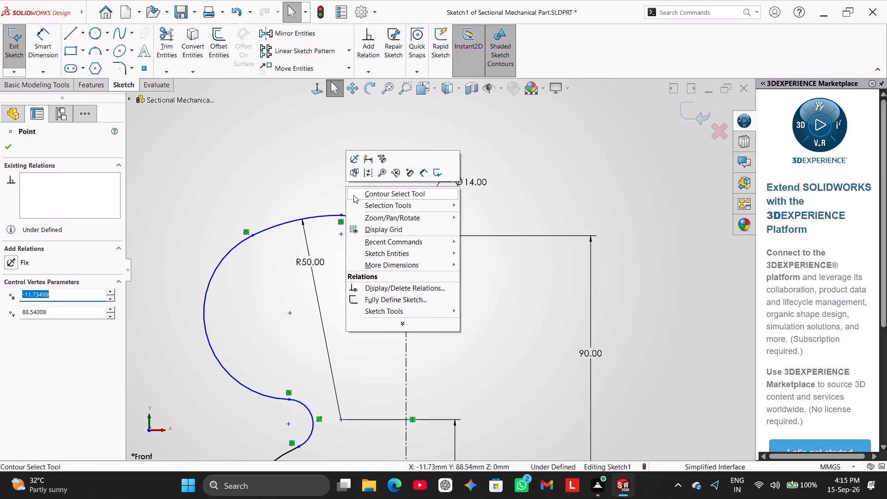
{"action": "left_click", "coordinate": [317, 192]}
Make the tip arc's free endpoint coincident with the 14 mm circle.
{"action": "left_click", "coordinate": [357, 240], "text": "ctrl"}
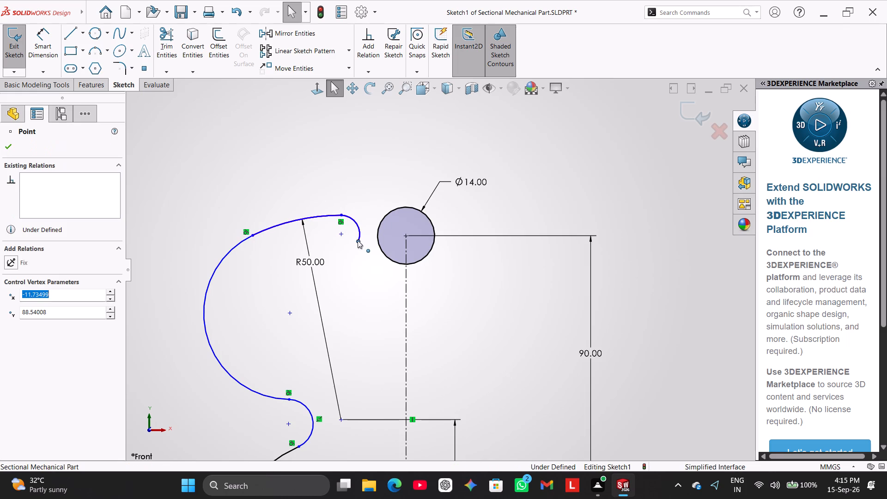
{"action": "left_click", "coordinate": [377, 236], "text": "ctrl"}
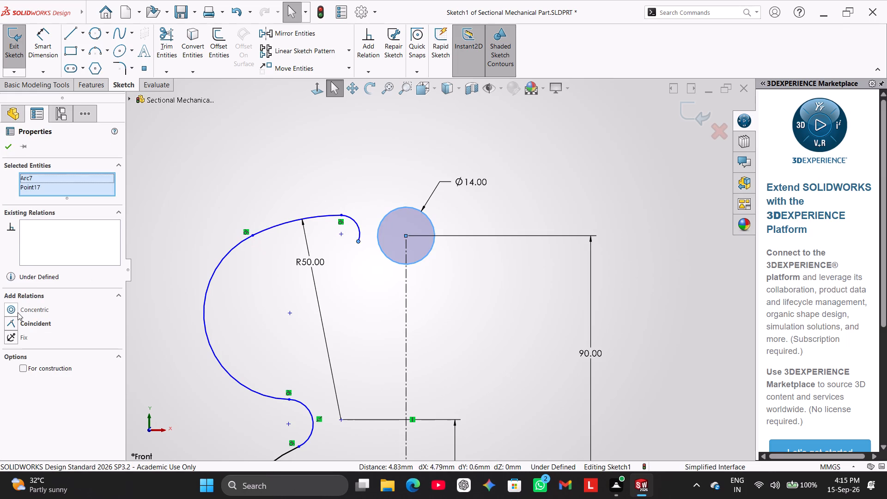
{"action": "left_click", "coordinate": [18, 312]}
{"action": "key", "text": "ctrl+z"}
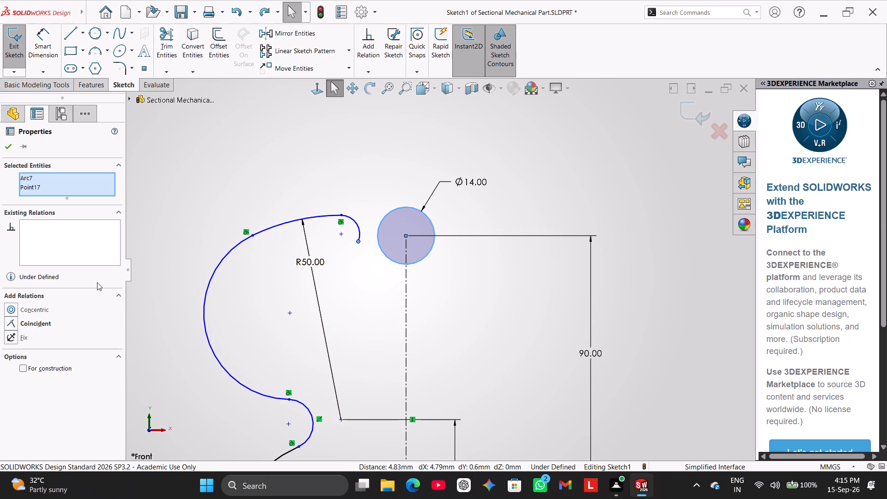
{"action": "left_click", "coordinate": [36, 318]}
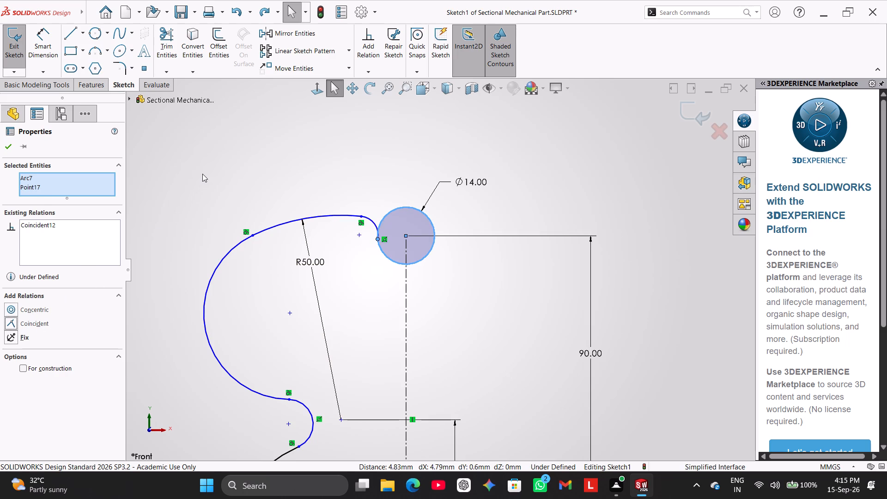
{"action": "left_click", "coordinate": [202, 170]}
Make the small tip arc tangent to the 14 mm circle.
{"action": "left_click", "coordinate": [393, 263], "text": "ctrl"}
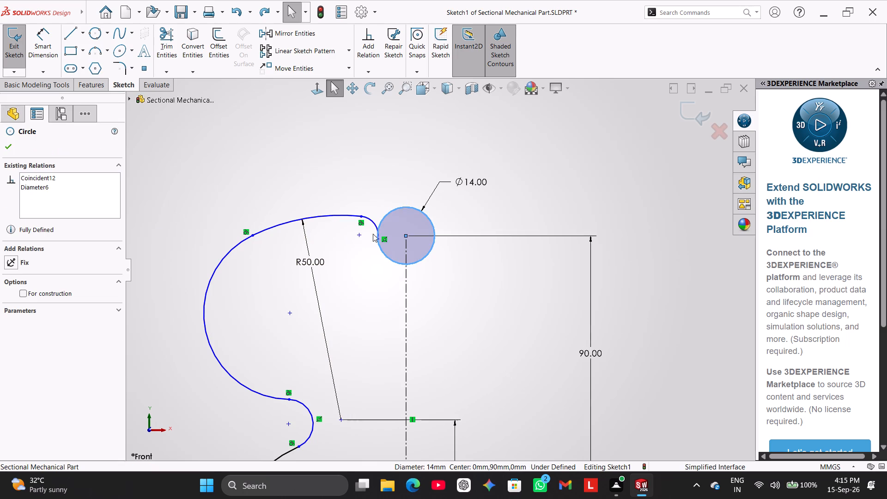
{"action": "left_click", "coordinate": [376, 225], "text": "ctrl"}
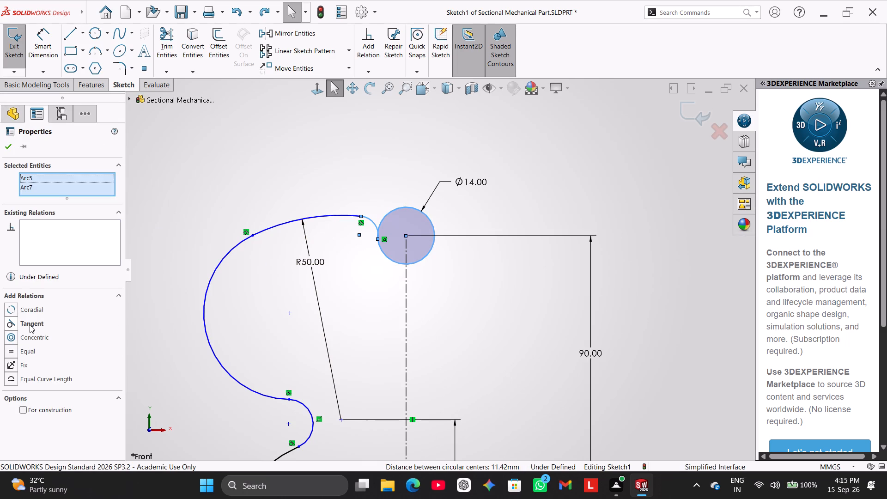
{"action": "left_click", "coordinate": [30, 324]}
{"action": "left_click", "coordinate": [171, 170]}
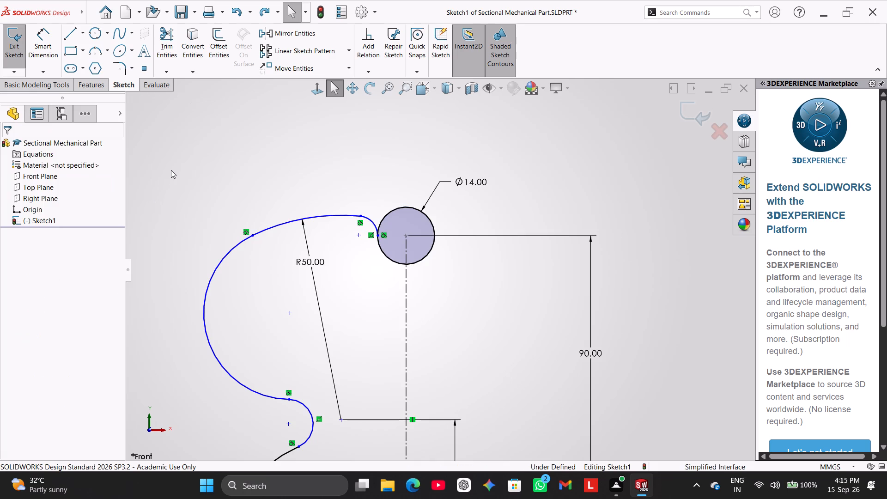
Dimension the small tip arc between the R50 arc and the circle to a 4 mm radius.
{"action": "left_click", "coordinate": [51, 40]}
{"action": "left_click", "coordinate": [371, 221]}
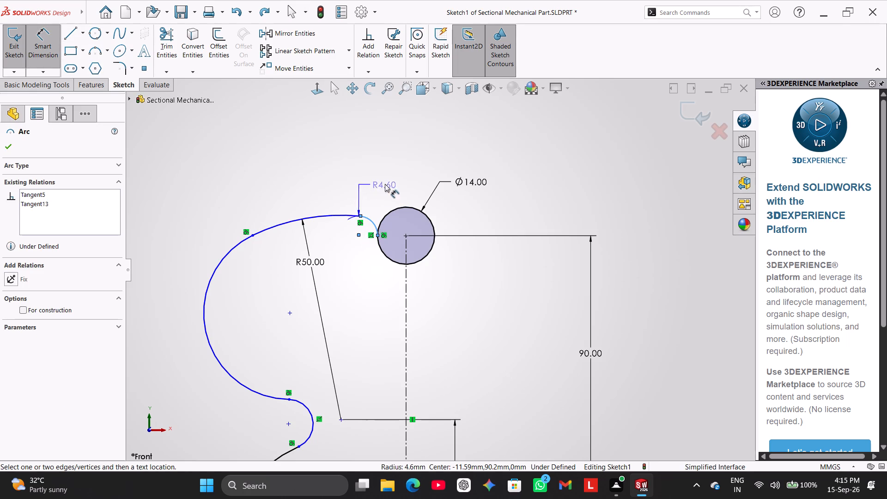
{"action": "left_click", "coordinate": [410, 184]}
{"action": "key", "text": "4"}
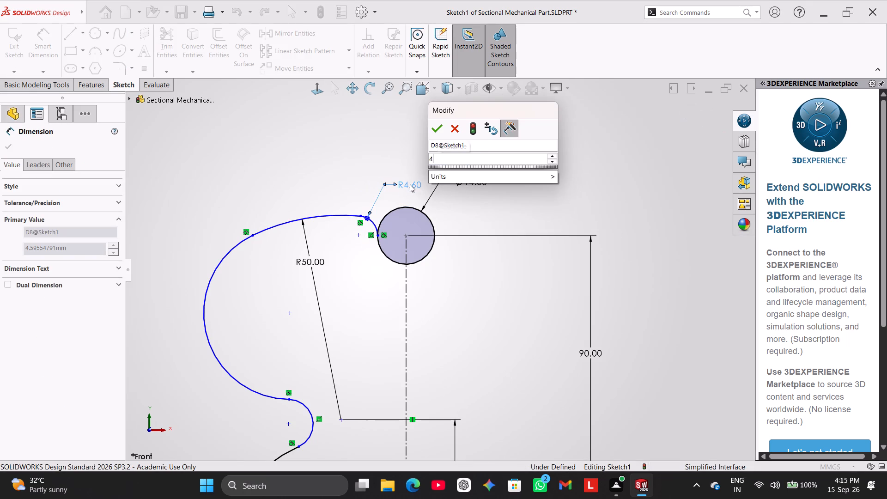
{"action": "key", "text": "Return"}
{"action": "left_click", "coordinate": [341, 161]}
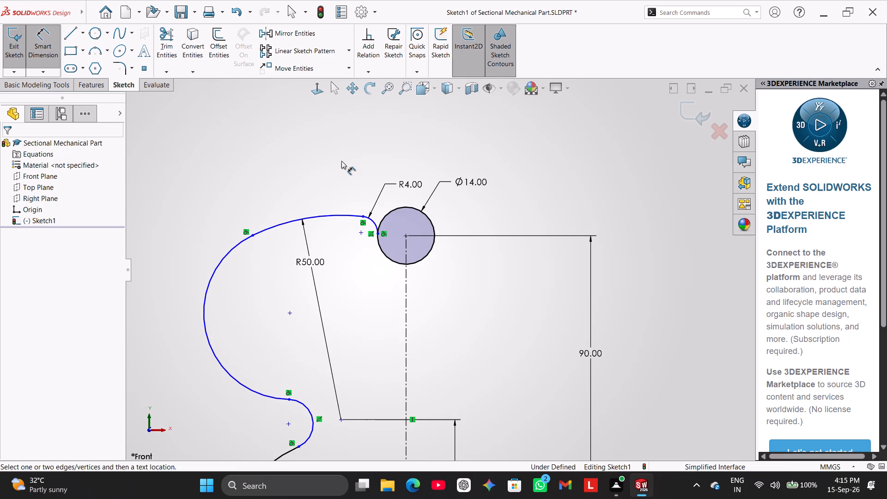
Trim the 14 mm circle down to the lower arc running from the R4 tip arc to the centerline.
{"action": "right_click", "coordinate": [341, 161]}
{"action": "left_click", "coordinate": [370, 188]}
{"action": "scroll", "coordinate": [408, 255], "scroll_direction": "up", "scroll_amount": 1}
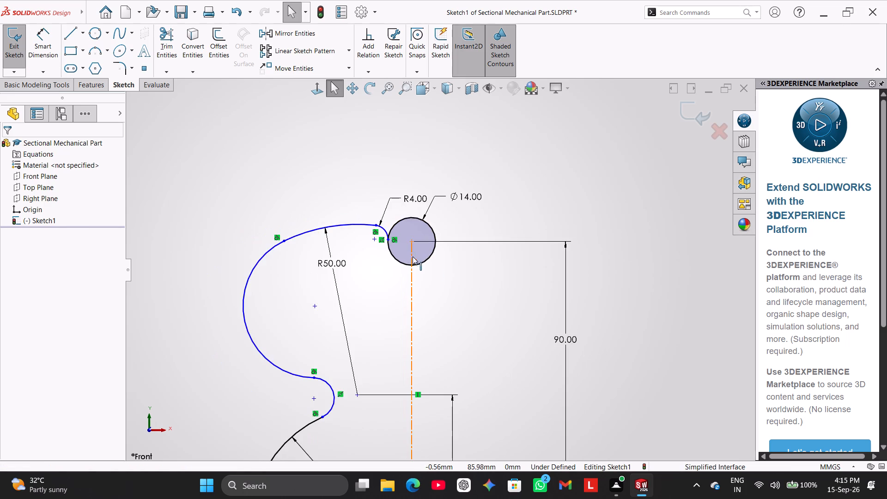
{"action": "scroll", "coordinate": [446, 271], "scroll_direction": "down", "scroll_amount": 2}
{"action": "scroll", "coordinate": [441, 273], "scroll_direction": "up", "scroll_amount": 2}
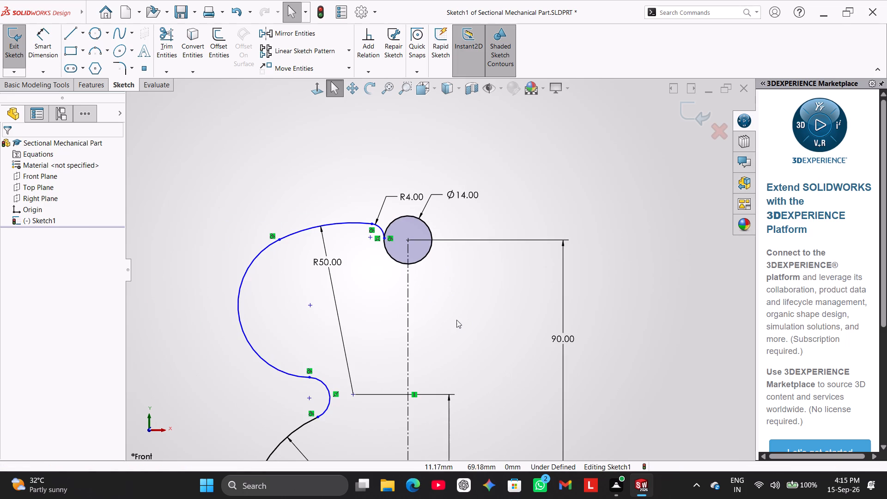
{"action": "scroll", "coordinate": [462, 323], "scroll_direction": "up", "scroll_amount": 1}
{"action": "scroll", "coordinate": [461, 330], "scroll_direction": "down", "scroll_amount": 2}
{"action": "scroll", "coordinate": [461, 333], "scroll_direction": "up", "scroll_amount": 1}
{"action": "scroll", "coordinate": [494, 365], "scroll_direction": "up", "scroll_amount": 2}
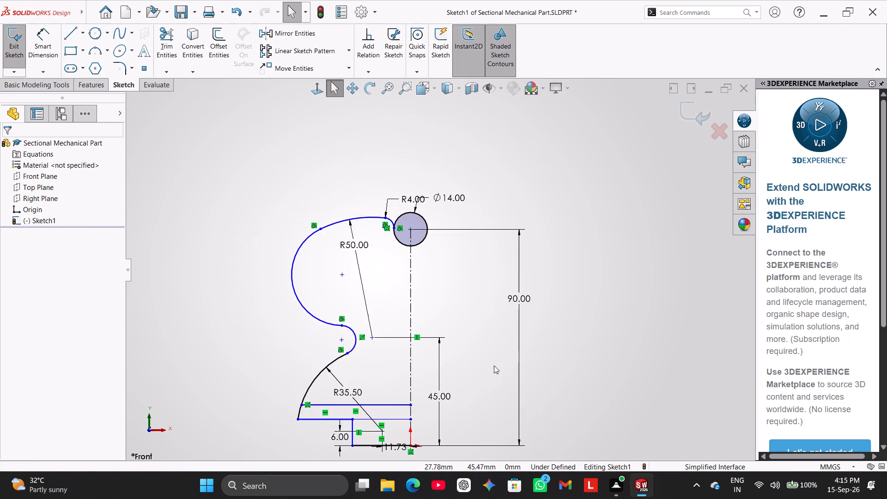
{"action": "scroll", "coordinate": [493, 366], "scroll_direction": "down", "scroll_amount": 1}
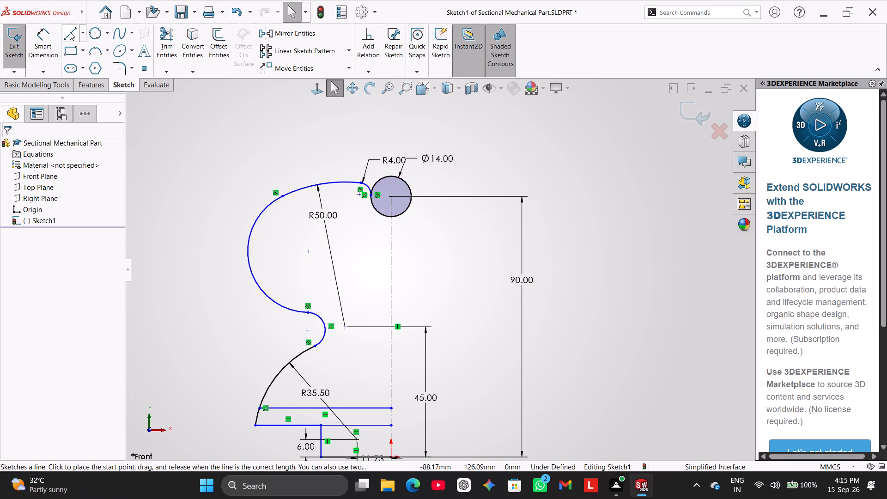
{"action": "left_click", "coordinate": [166, 31]}
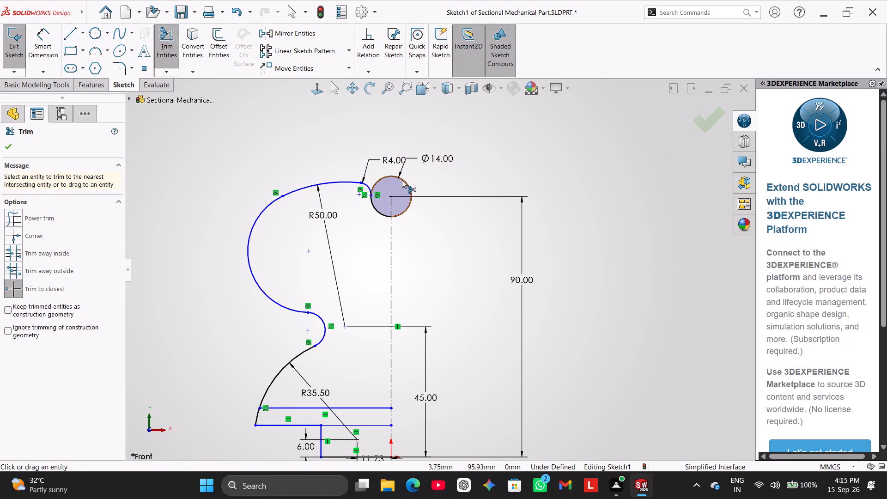
{"action": "left_click", "coordinate": [402, 180]}
{"action": "right_click", "coordinate": [416, 225]}
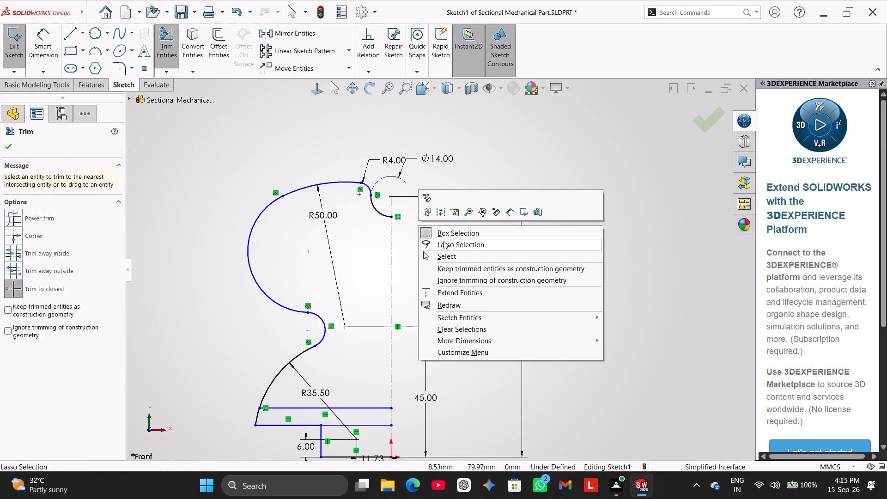
{"action": "left_click", "coordinate": [449, 254]}
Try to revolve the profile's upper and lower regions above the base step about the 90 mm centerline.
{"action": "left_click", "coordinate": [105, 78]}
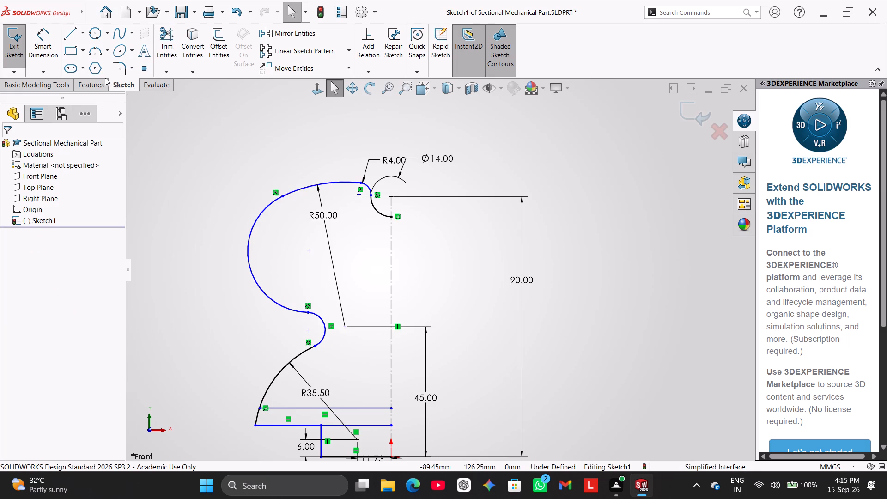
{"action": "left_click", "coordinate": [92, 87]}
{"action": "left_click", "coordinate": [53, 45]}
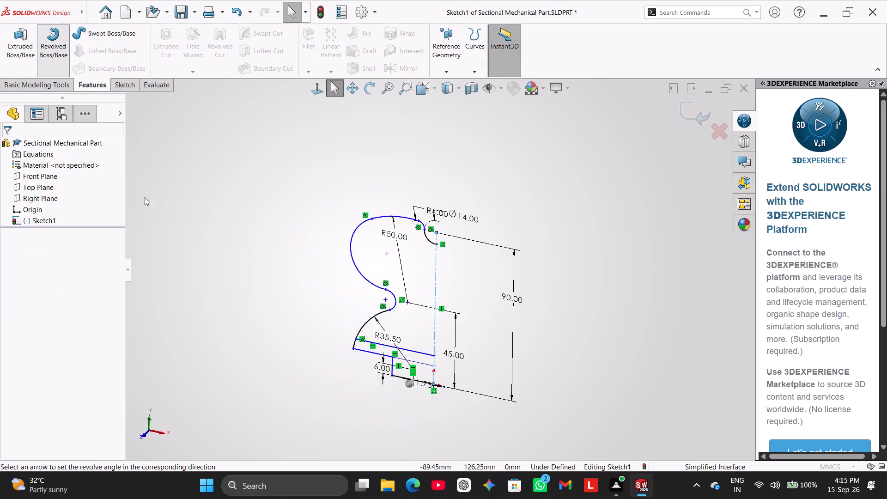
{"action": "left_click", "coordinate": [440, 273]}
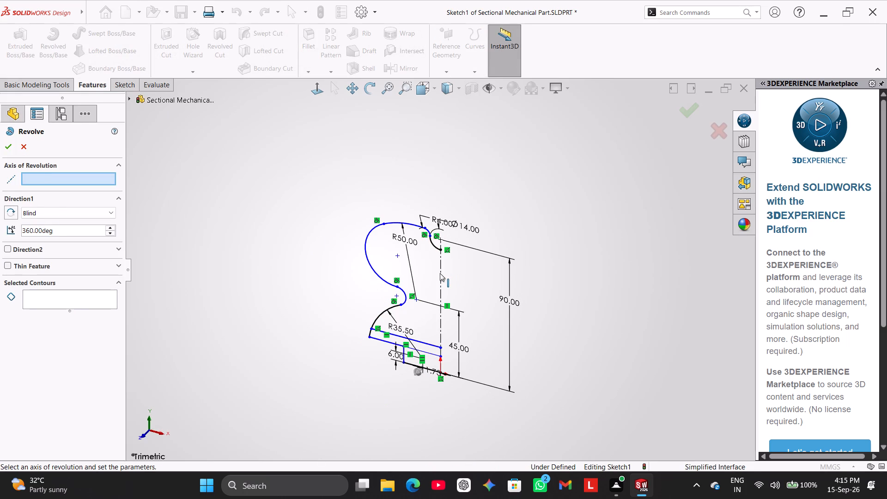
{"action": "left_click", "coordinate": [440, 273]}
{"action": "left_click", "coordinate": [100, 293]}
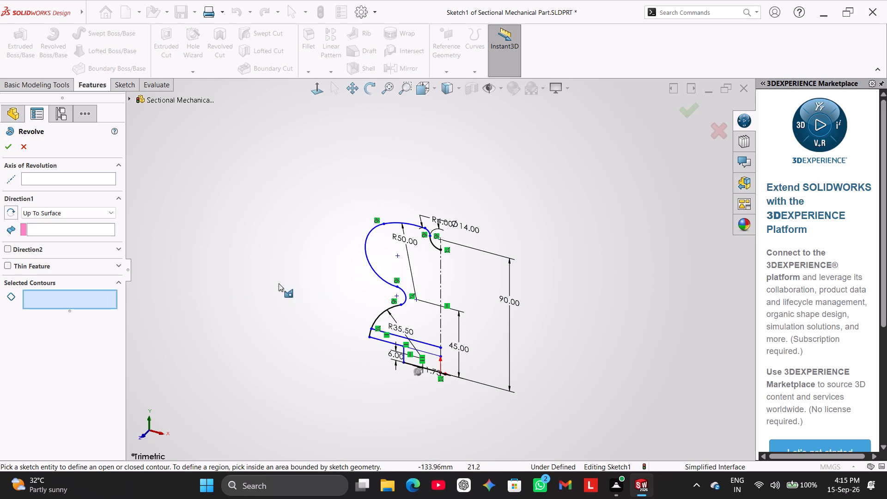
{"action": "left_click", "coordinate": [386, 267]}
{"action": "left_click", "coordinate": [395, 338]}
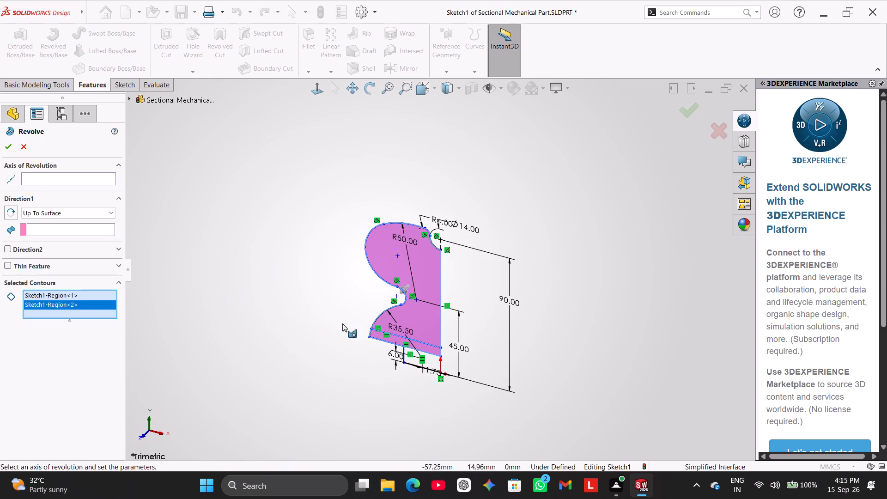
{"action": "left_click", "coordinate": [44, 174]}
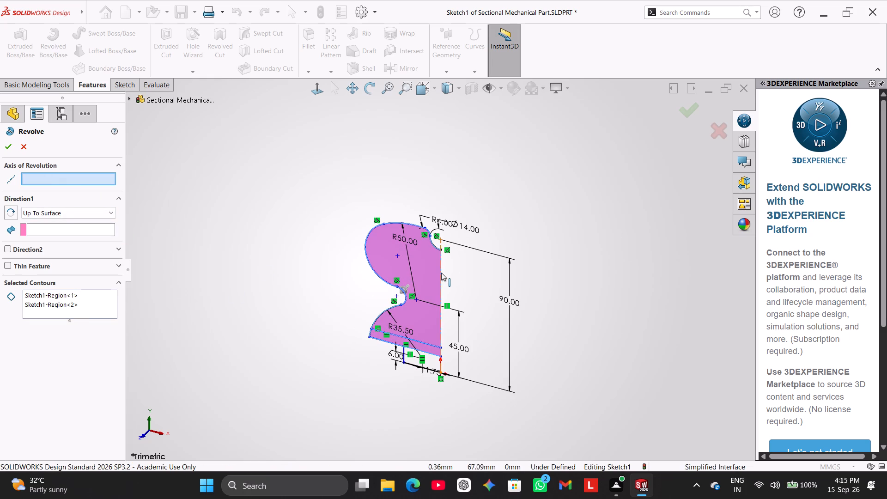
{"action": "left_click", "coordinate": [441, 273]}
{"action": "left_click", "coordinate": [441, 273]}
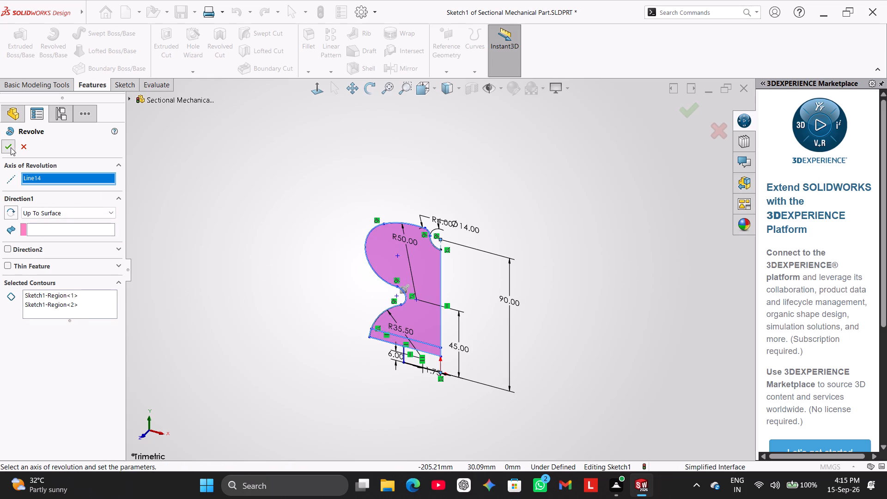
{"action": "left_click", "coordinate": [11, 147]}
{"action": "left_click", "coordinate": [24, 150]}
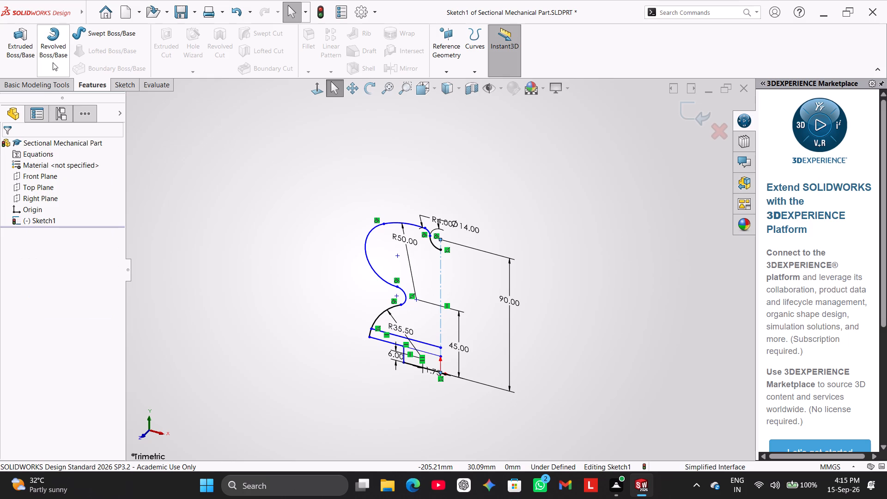
Draw a vertical line about 72 mm long on the centerline, from the trimmed arc's lower end to the lower long horizontal line.
{"action": "left_click", "coordinate": [134, 82]}
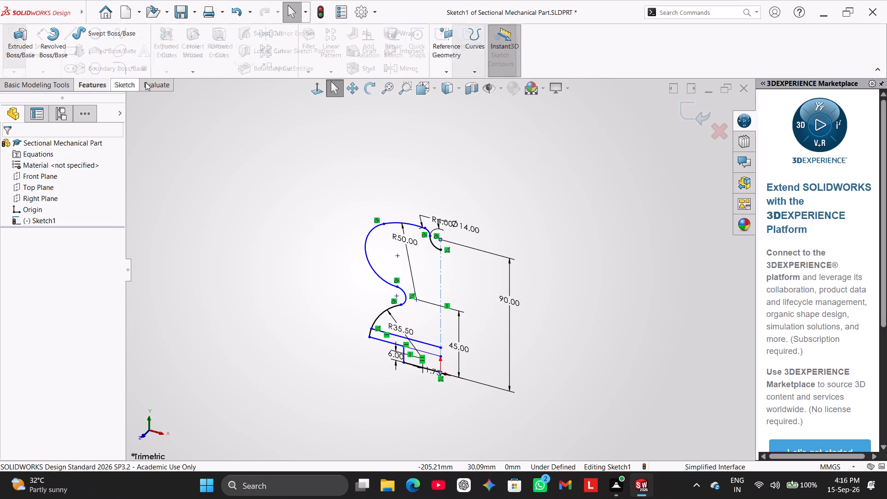
{"action": "left_click", "coordinate": [317, 89]}
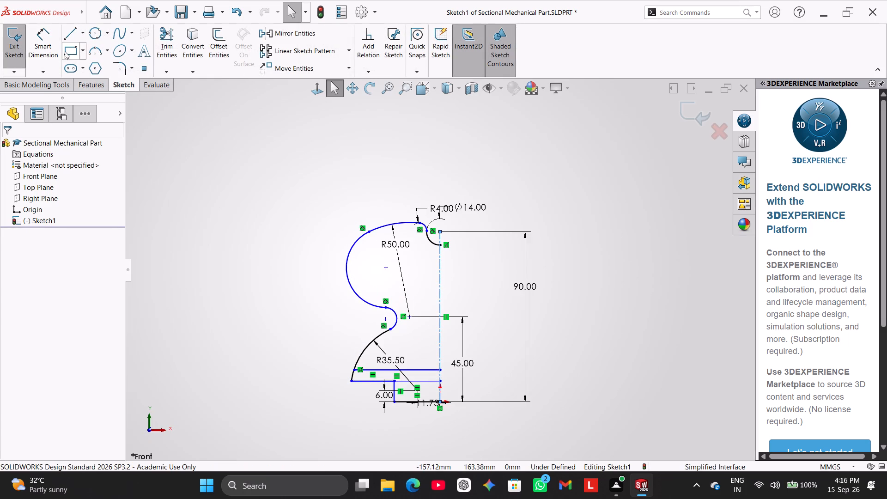
{"action": "left_click", "coordinate": [66, 34]}
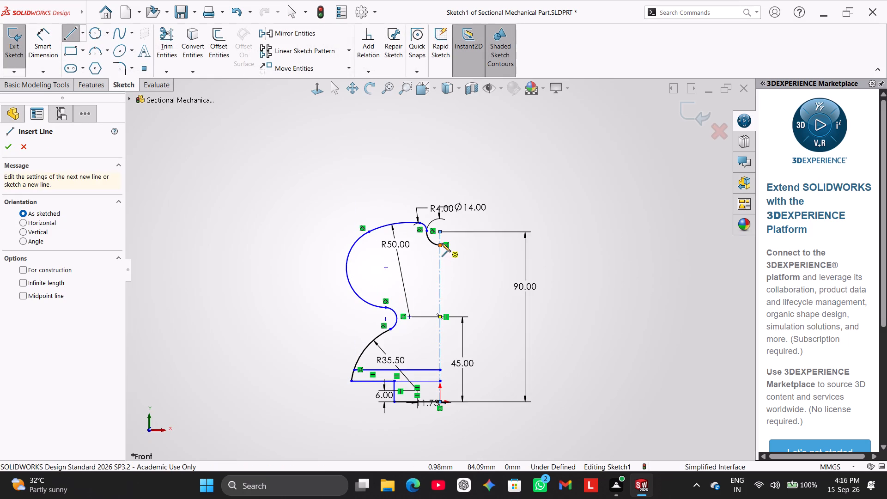
{"action": "left_click", "coordinate": [442, 243]}
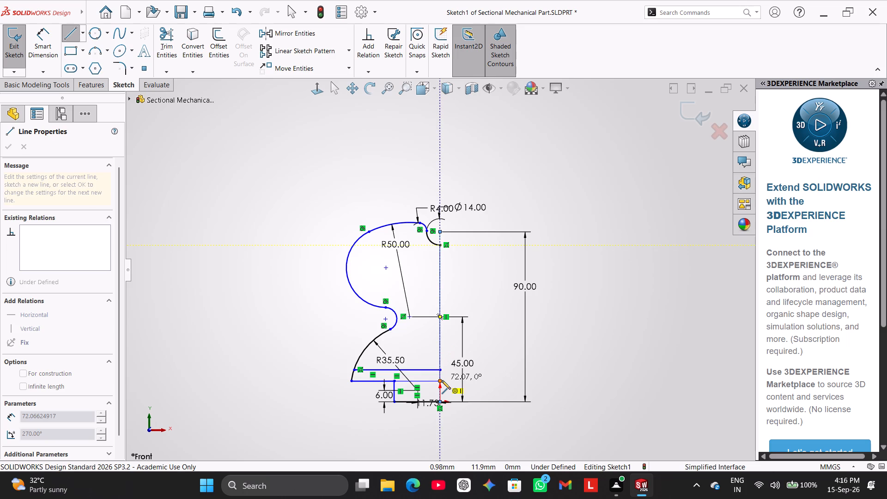
{"action": "left_click", "coordinate": [442, 380]}
{"action": "right_click", "coordinate": [563, 231]}
{"action": "left_click", "coordinate": [575, 237]}
Make the R50 arc's center point coincident with the new vertical line.
{"action": "scroll", "coordinate": [499, 281], "scroll_direction": "down", "scroll_amount": 2}
{"action": "scroll", "coordinate": [403, 222], "scroll_direction": "down", "scroll_amount": 1}
{"action": "scroll", "coordinate": [340, 220], "scroll_direction": "down", "scroll_amount": 1}
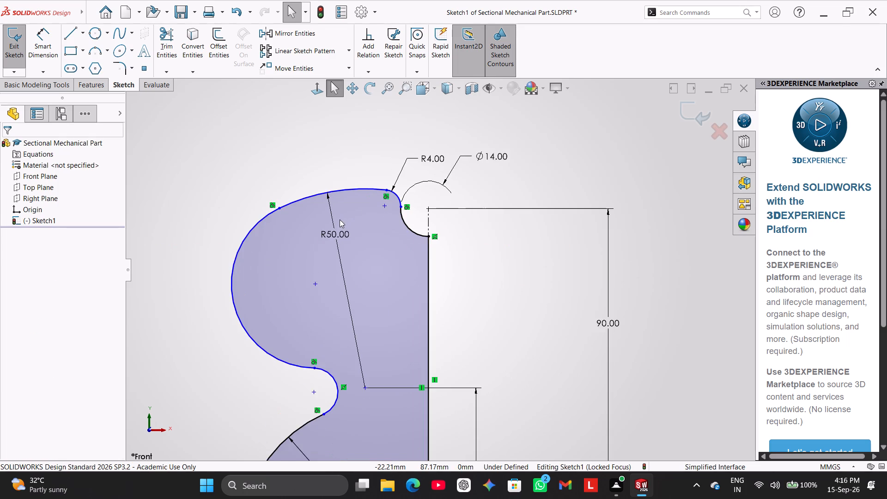
{"action": "scroll", "coordinate": [340, 219], "scroll_direction": "up", "scroll_amount": 2}
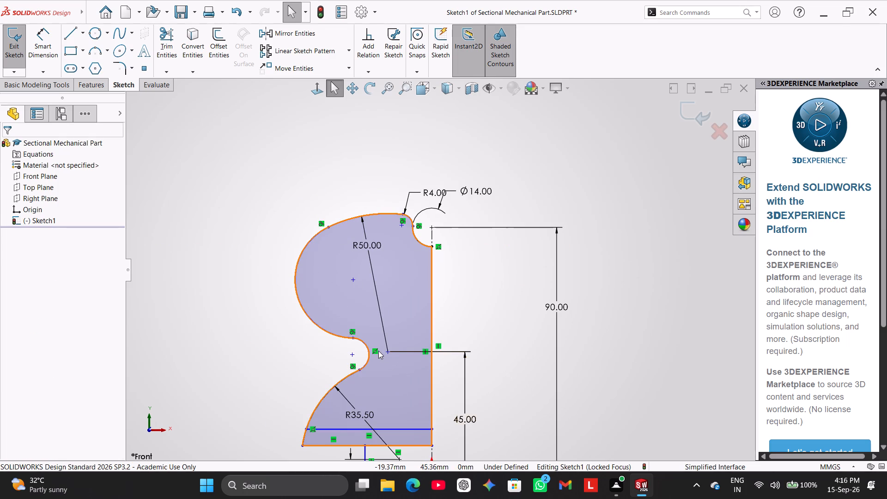
{"action": "left_click", "coordinate": [387, 351], "text": "ctrl"}
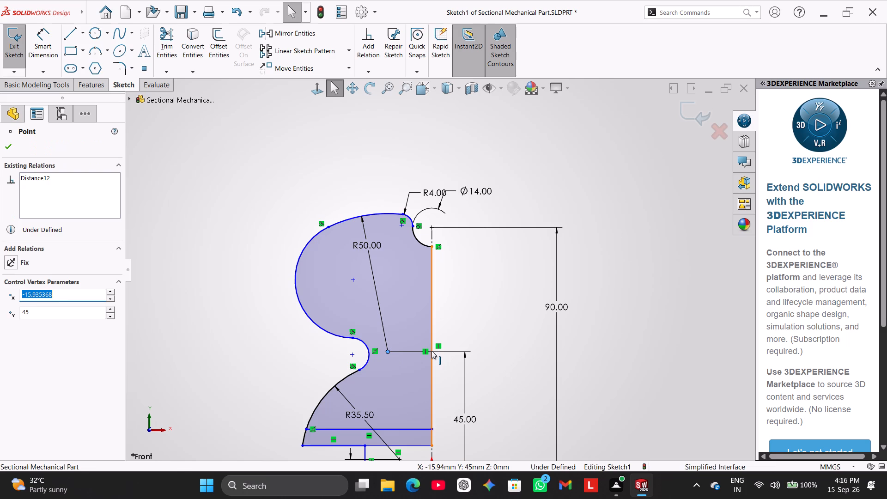
{"action": "left_click", "coordinate": [431, 351], "text": "ctrl"}
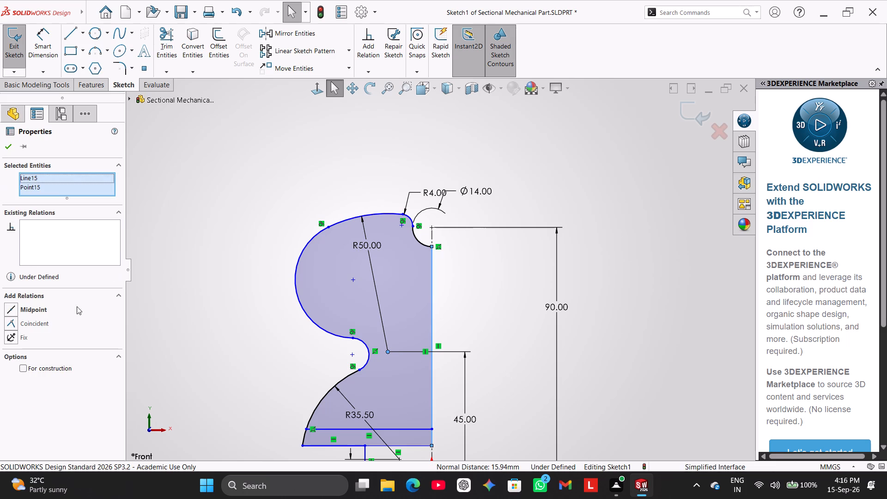
{"action": "left_click", "coordinate": [32, 322]}
{"action": "left_click", "coordinate": [198, 279]}
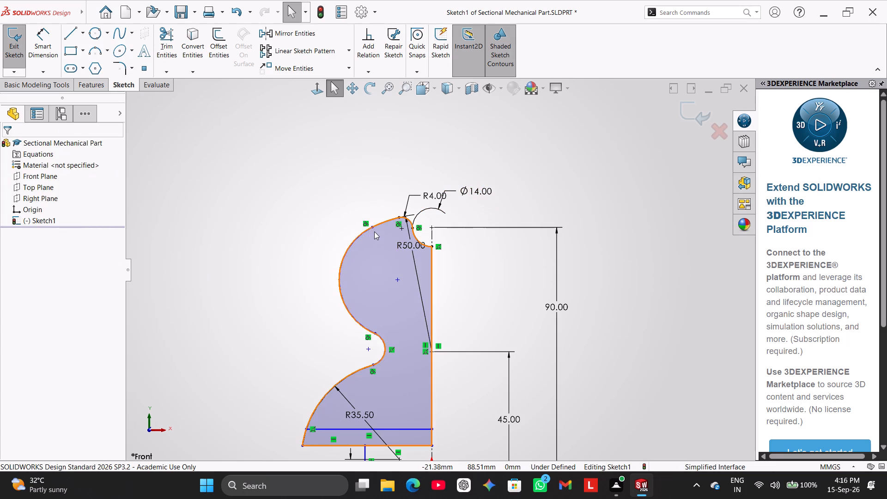
Move the junction between the R50 arc and the outer side arc outward and downward, away from the centerline.
{"action": "left_click_drag", "start_coordinate": [373, 226], "coordinate": [321, 264]}
{"action": "left_click", "coordinate": [324, 201]}
Reposition the R50 dimension to the middle of its arc, clear of the R4 tip arc.
{"action": "scroll", "coordinate": [446, 241], "scroll_direction": "down", "scroll_amount": 4}
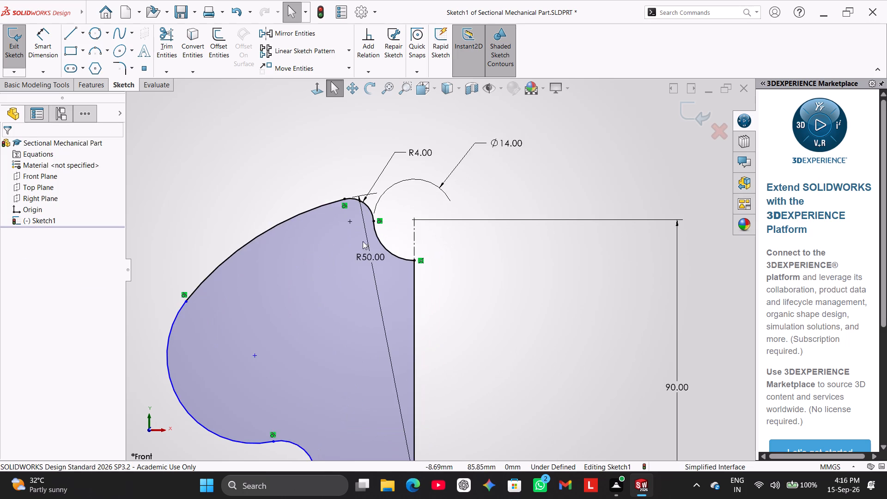
{"action": "left_click_drag", "start_coordinate": [359, 207], "coordinate": [281, 242]}
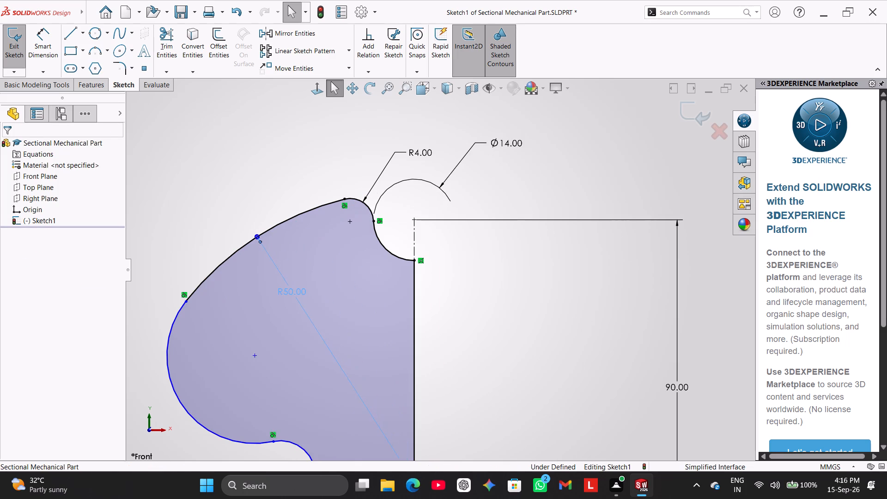
{"action": "left_click", "coordinate": [226, 176]}
{"action": "scroll", "coordinate": [330, 267], "scroll_direction": "up", "scroll_amount": 3}
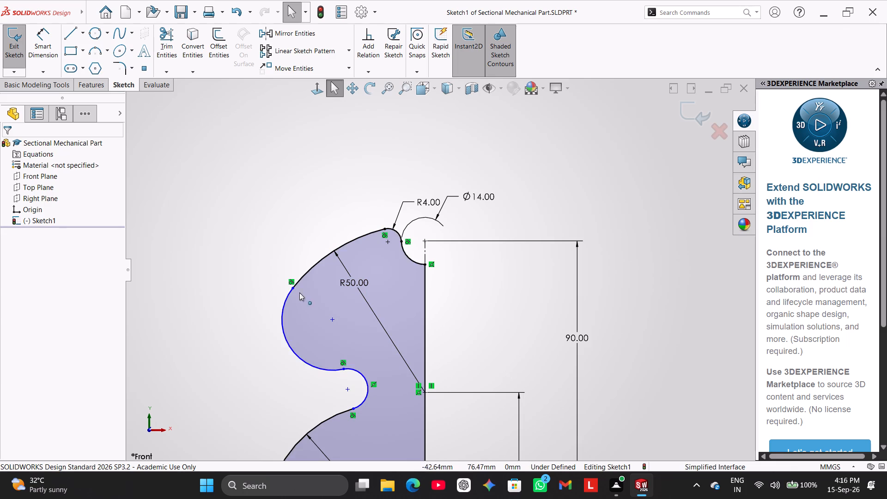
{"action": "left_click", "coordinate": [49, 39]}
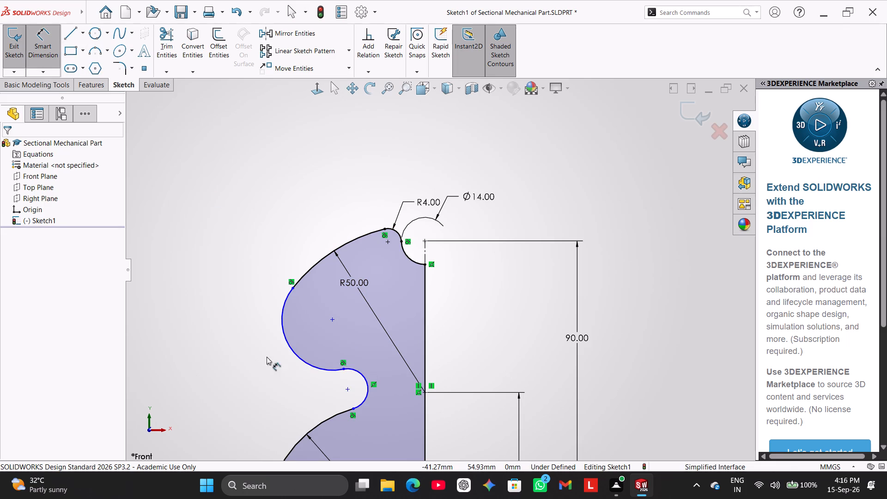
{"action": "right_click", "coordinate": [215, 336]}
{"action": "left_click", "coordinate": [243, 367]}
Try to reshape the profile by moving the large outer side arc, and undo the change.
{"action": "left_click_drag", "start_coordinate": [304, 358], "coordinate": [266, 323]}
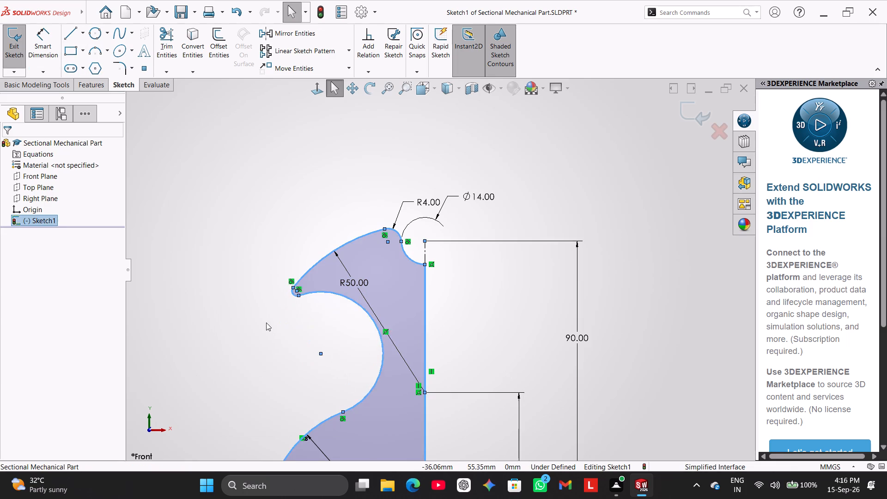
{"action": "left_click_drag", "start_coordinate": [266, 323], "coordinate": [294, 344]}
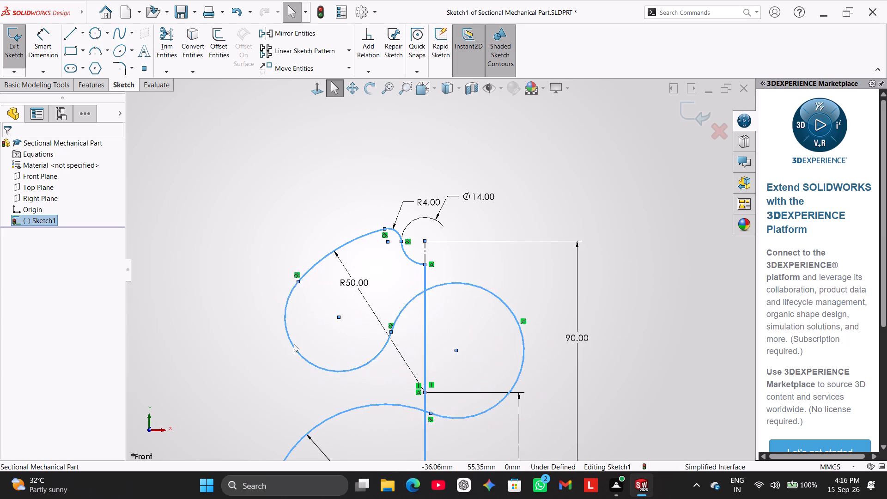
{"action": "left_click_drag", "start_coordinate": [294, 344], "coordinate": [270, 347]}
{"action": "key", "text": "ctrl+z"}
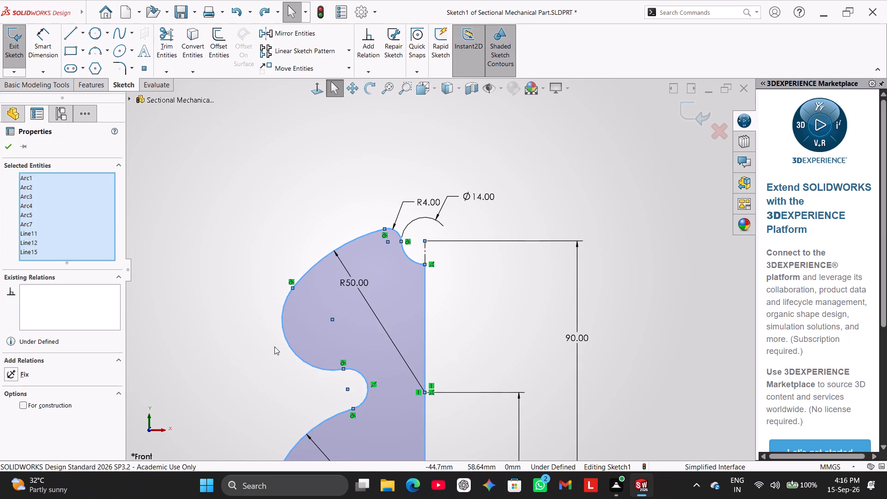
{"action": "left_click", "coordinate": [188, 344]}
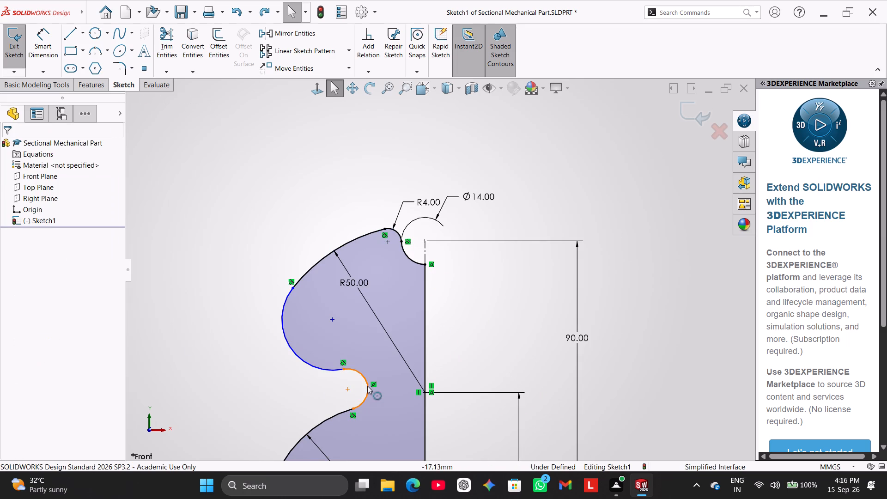
Enlarge the concave neck arc between the outer side arc and the R35.5 arc to a radius of about 13.6 mm.
{"action": "left_click_drag", "start_coordinate": [367, 386], "coordinate": [352, 385]}
{"action": "left_click", "coordinate": [258, 356]}
Dimension the concave neck arc between the outer side arc and the R35.5 arc with a radius of 8 mm.
{"action": "scroll", "coordinate": [289, 364], "scroll_direction": "up", "scroll_amount": 2}
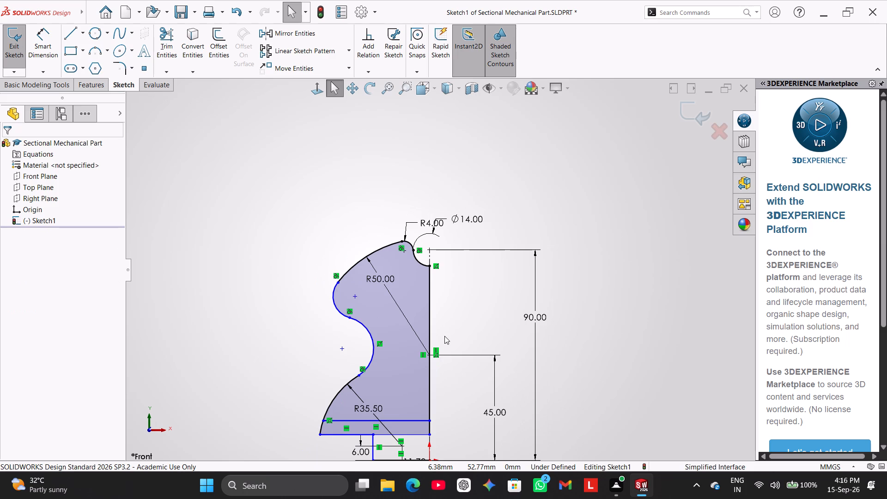
{"action": "scroll", "coordinate": [442, 333], "scroll_direction": "down", "scroll_amount": 1}
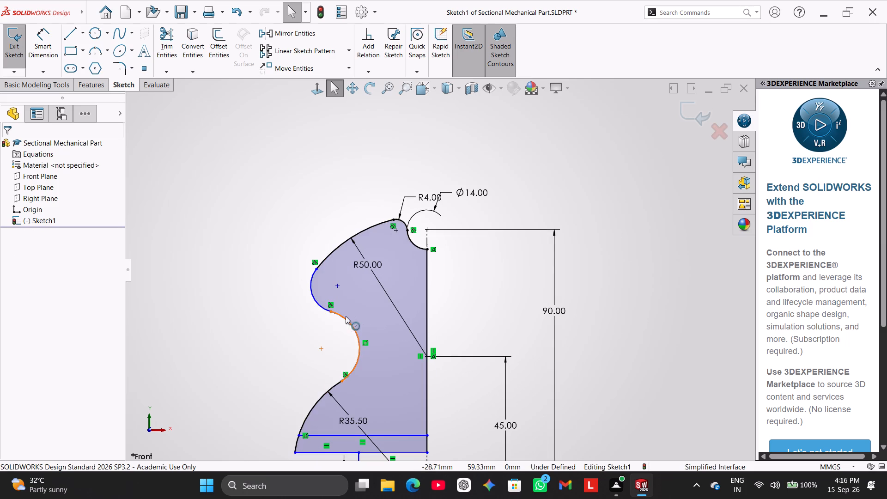
{"action": "left_click", "coordinate": [55, 47]}
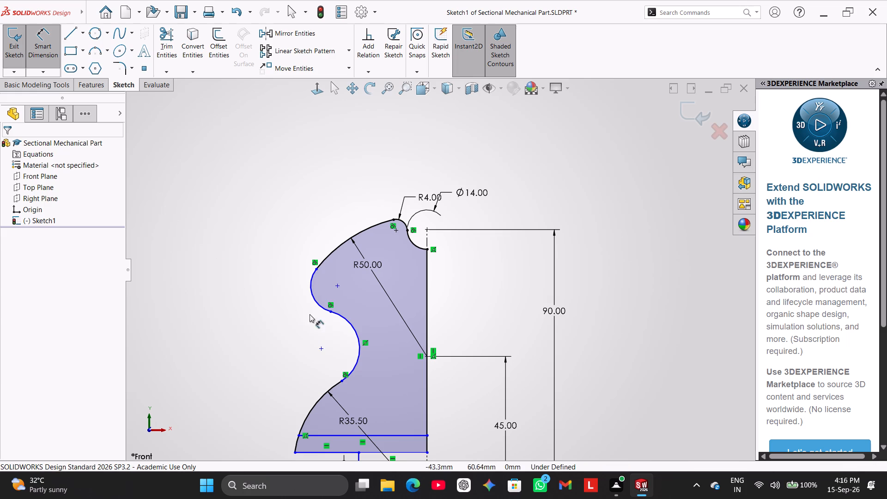
{"action": "left_click", "coordinate": [348, 324]}
{"action": "left_click", "coordinate": [250, 343]}
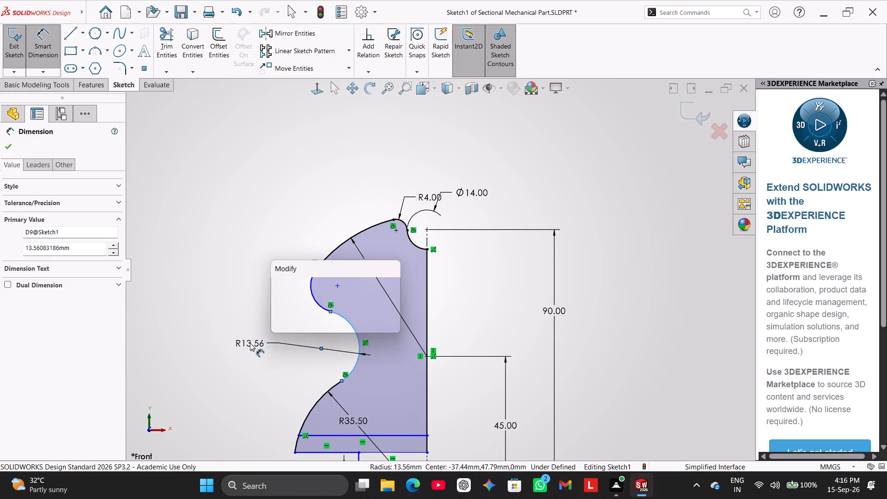
{"action": "key", "text": "8"}
{"action": "key", "text": "Return"}
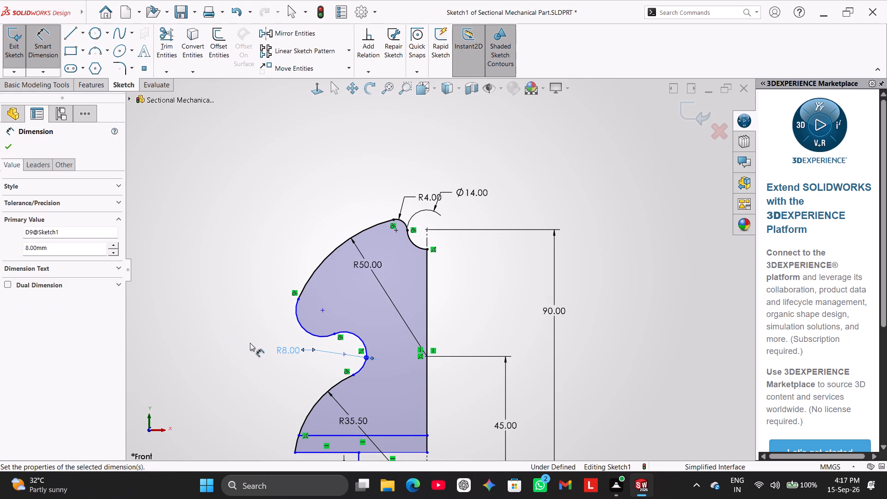
{"action": "left_click", "coordinate": [187, 302]}
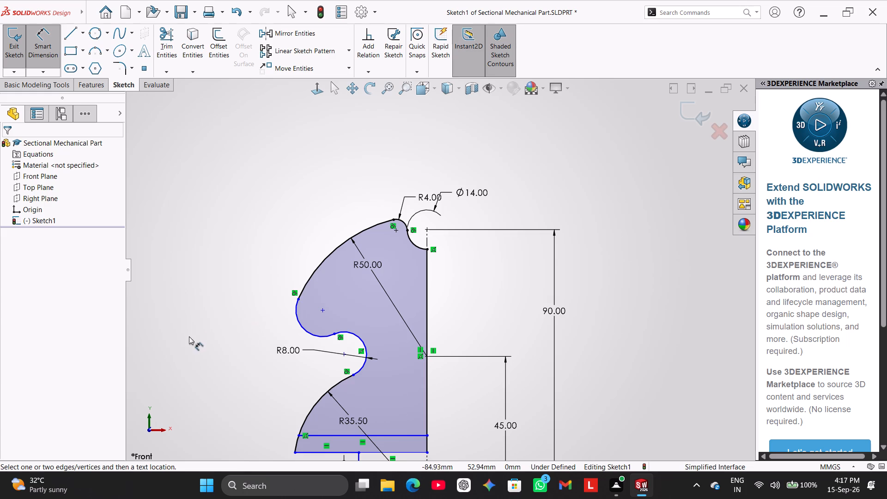
{"action": "scroll", "coordinate": [262, 303], "scroll_direction": "up", "scroll_amount": 1}
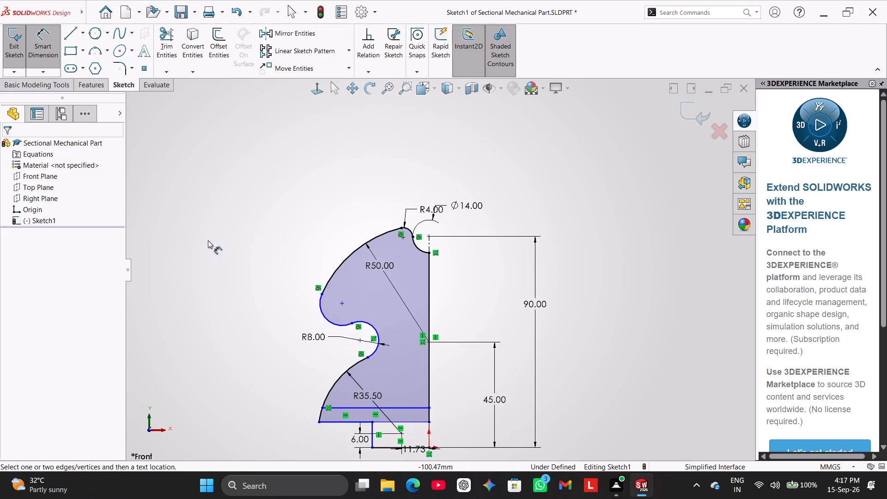
{"action": "scroll", "coordinate": [404, 331], "scroll_direction": "down", "scroll_amount": 8}
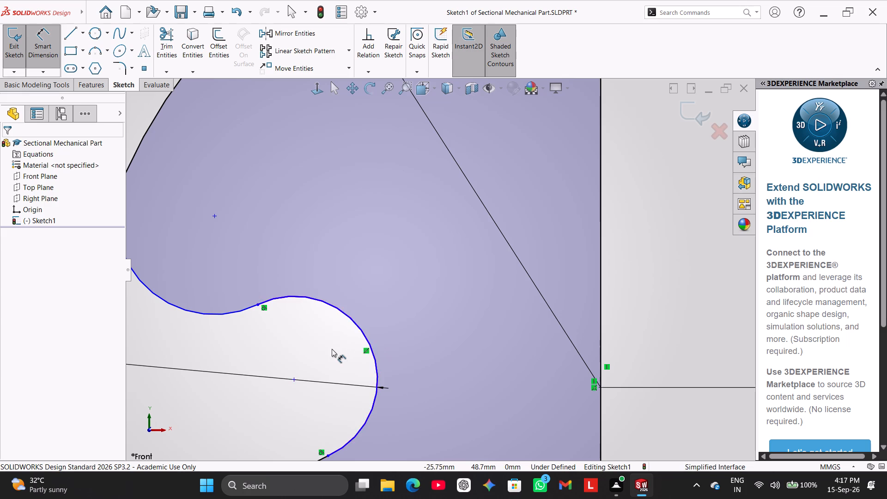
{"action": "scroll", "coordinate": [332, 349], "scroll_direction": "up", "scroll_amount": 1}
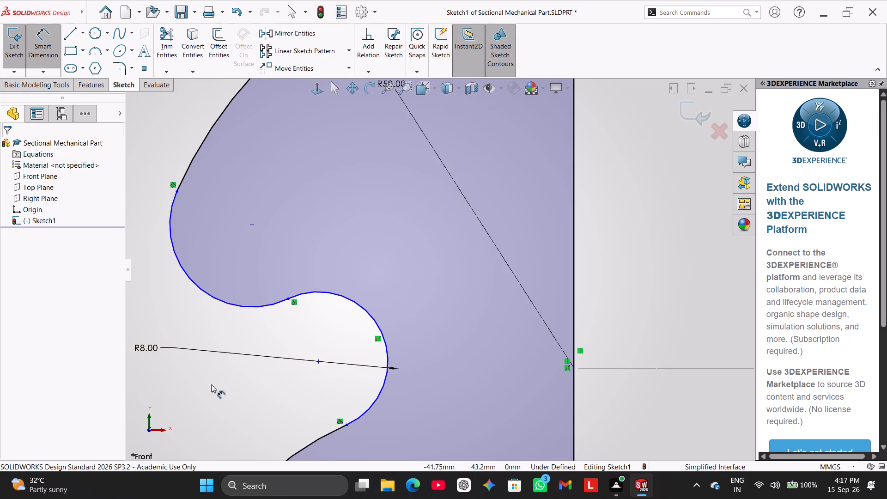
{"action": "right_click", "coordinate": [217, 392]}
{"action": "left_click", "coordinate": [241, 418]}
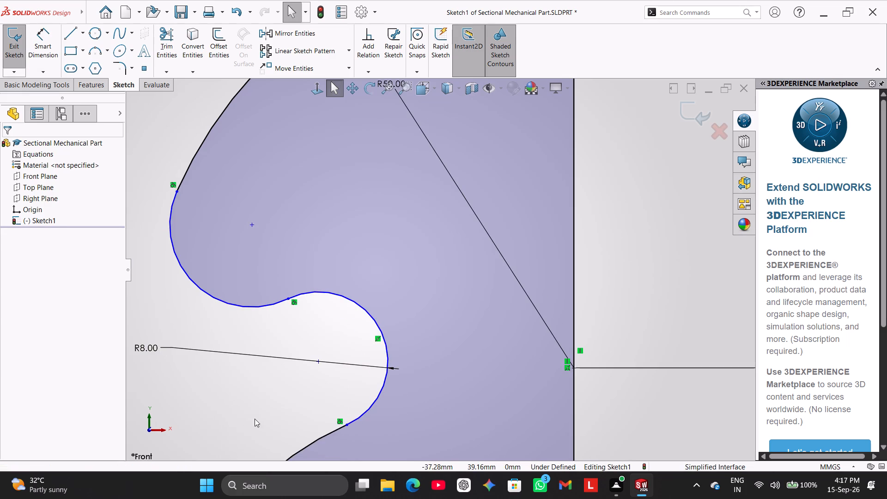
Add a Vertical relation between the two end points of the R8 neck arc.
{"action": "left_click", "coordinate": [348, 424], "text": "ctrl"}
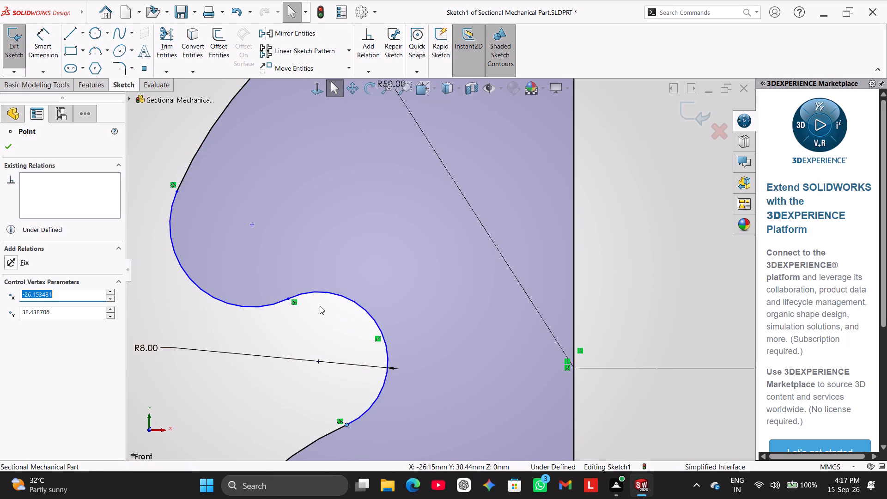
{"action": "left_click", "coordinate": [288, 298], "text": "ctrl"}
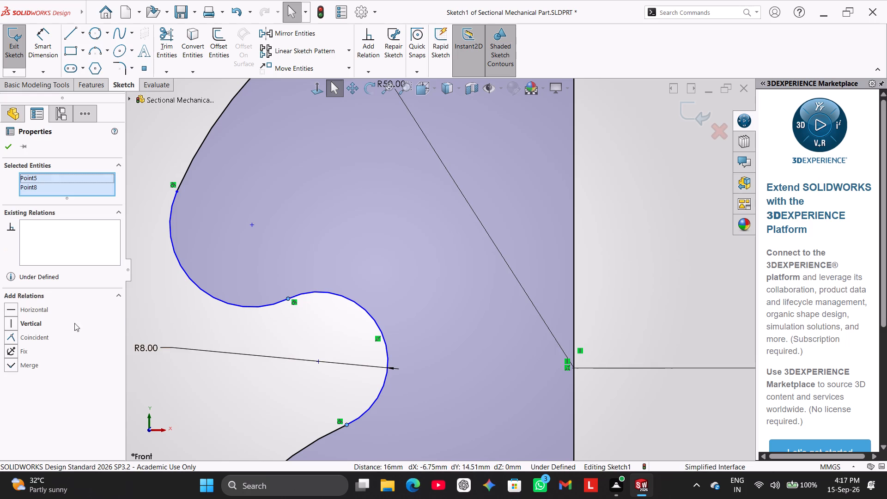
{"action": "left_click", "coordinate": [36, 323]}
{"action": "left_click", "coordinate": [213, 291]}
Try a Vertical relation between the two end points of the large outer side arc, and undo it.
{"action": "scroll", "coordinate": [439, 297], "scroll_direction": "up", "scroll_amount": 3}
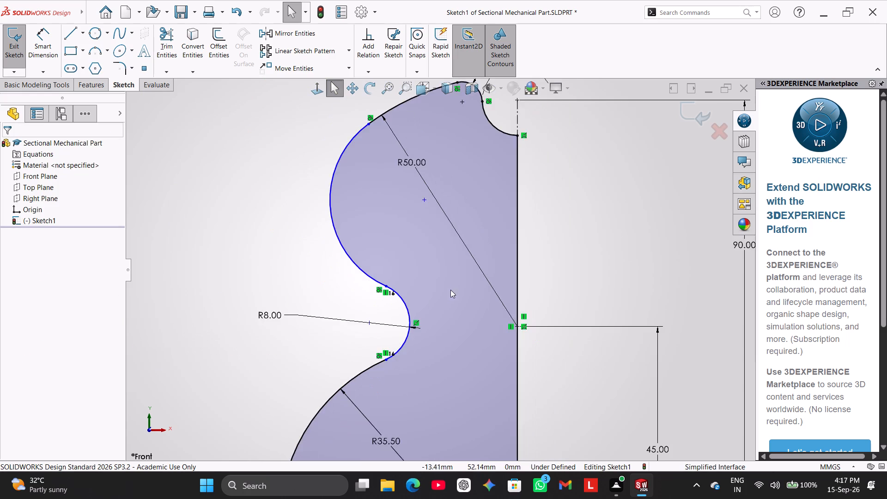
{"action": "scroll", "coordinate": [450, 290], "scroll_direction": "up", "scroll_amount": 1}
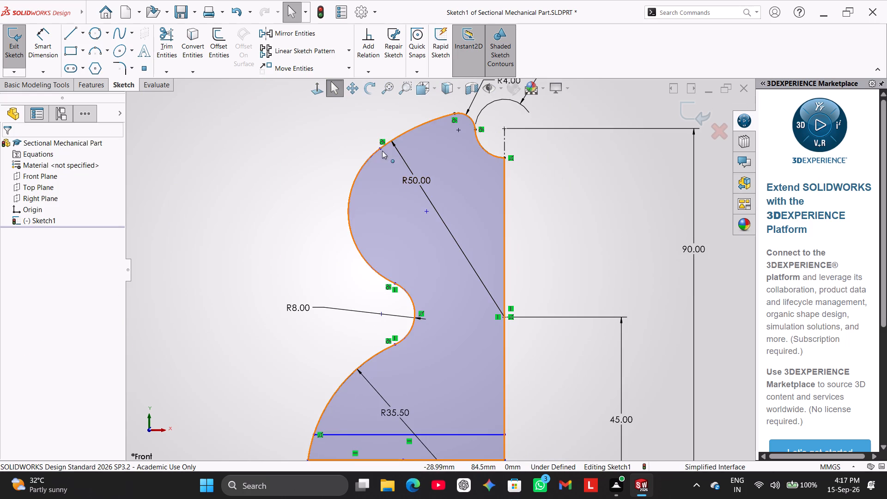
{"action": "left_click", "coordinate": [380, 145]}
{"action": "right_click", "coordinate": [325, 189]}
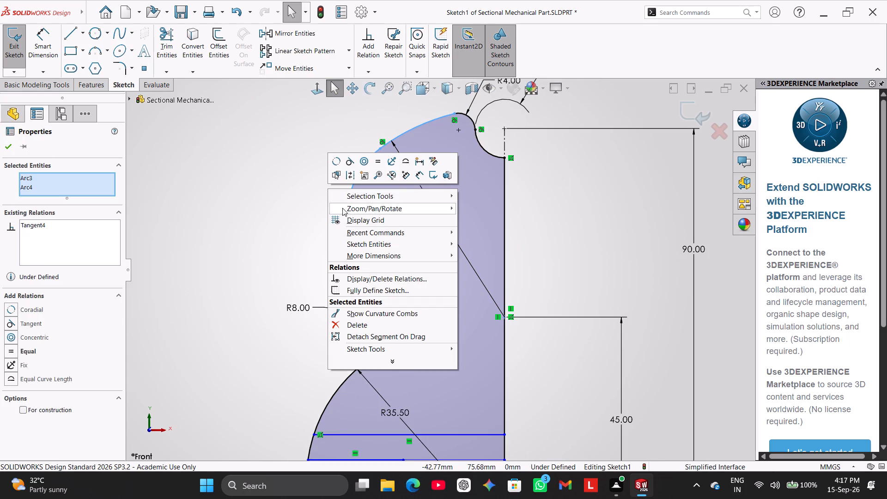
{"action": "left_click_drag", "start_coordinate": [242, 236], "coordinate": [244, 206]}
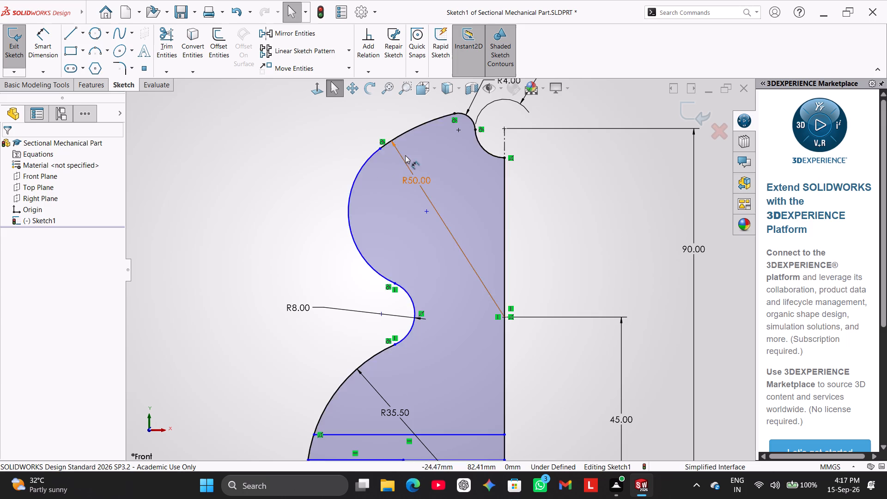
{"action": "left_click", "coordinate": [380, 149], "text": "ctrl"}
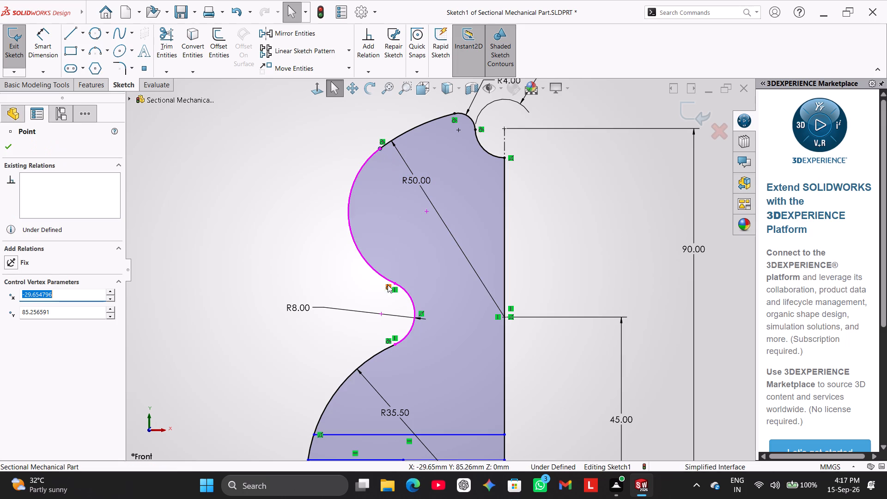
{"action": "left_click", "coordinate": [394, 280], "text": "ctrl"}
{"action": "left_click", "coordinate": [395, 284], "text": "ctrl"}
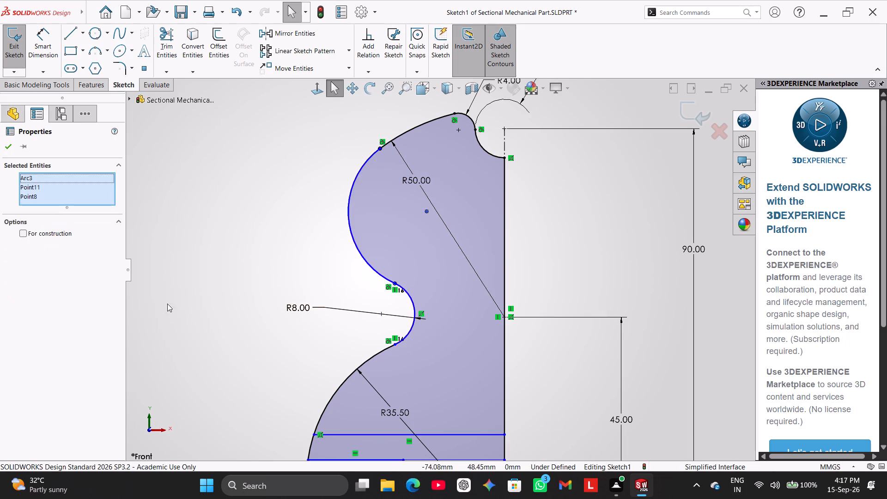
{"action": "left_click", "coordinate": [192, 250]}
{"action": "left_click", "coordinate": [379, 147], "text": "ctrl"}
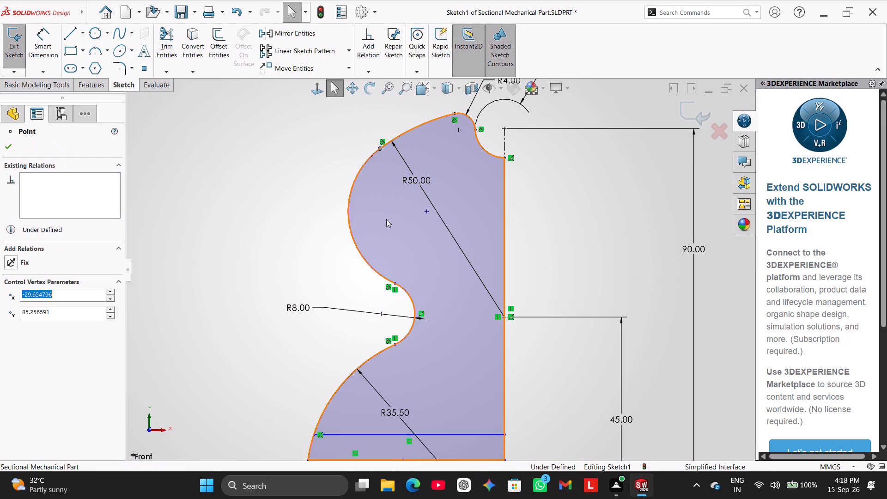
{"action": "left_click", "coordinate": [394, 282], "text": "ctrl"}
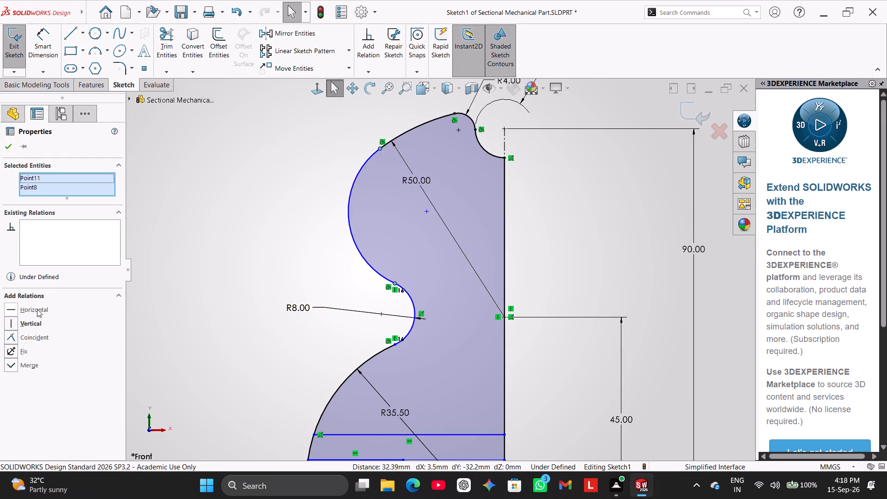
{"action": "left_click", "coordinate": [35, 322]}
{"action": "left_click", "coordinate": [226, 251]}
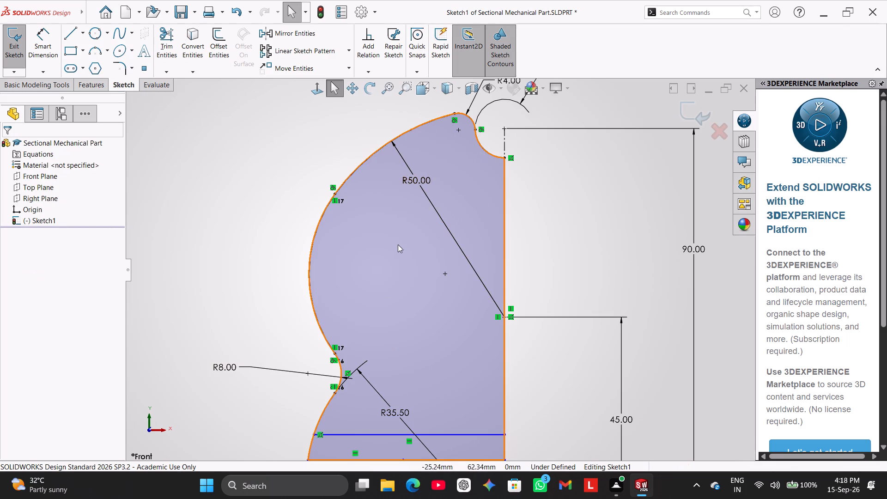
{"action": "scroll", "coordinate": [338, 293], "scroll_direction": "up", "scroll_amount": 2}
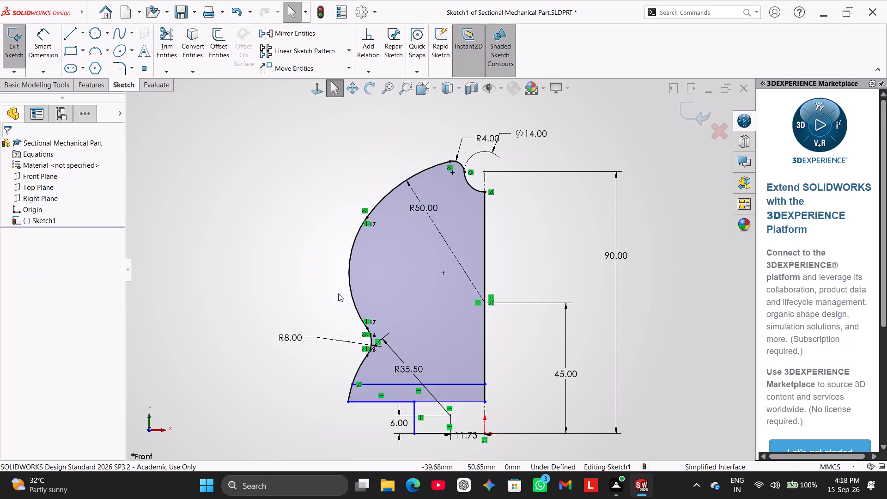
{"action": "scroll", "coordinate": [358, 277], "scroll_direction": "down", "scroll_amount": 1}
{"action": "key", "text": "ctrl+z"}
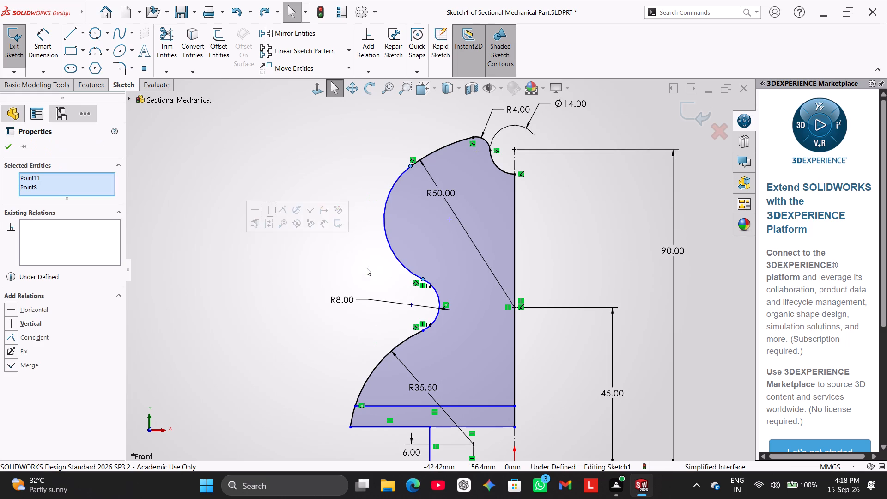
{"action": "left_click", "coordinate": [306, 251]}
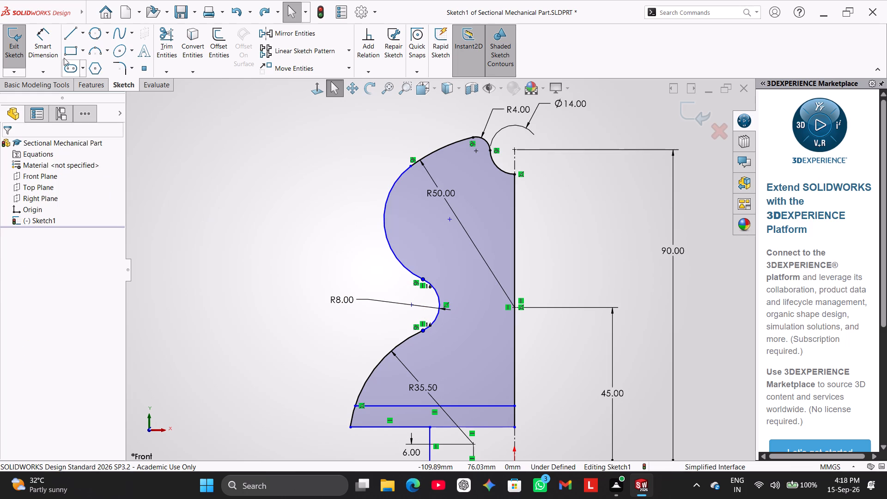
Dimension the horizontal distance from the R8 neck arc's midpoint to the profile's vertical axis edge as 30 mm.
{"action": "left_click", "coordinate": [54, 51]}
{"action": "scroll", "coordinate": [715, 374], "scroll_direction": "down", "scroll_amount": 3}
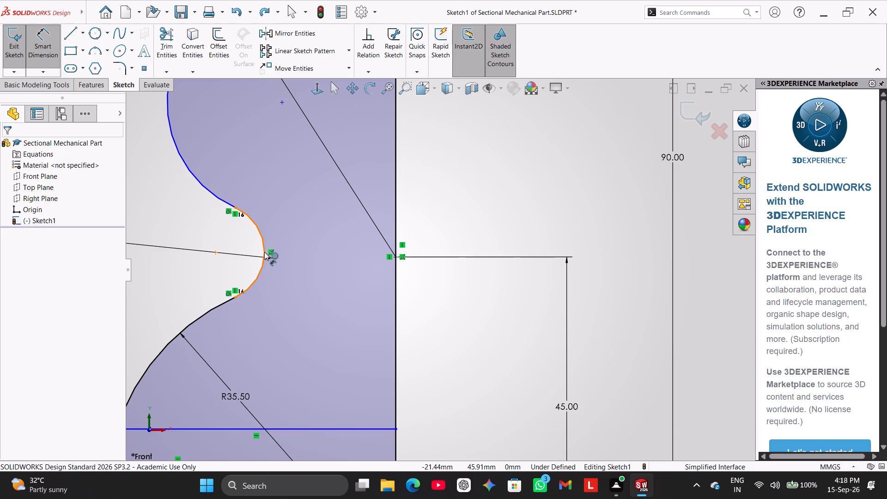
{"action": "left_click", "coordinate": [264, 251]}
{"action": "scroll", "coordinate": [325, 260], "scroll_direction": "up", "scroll_amount": 3}
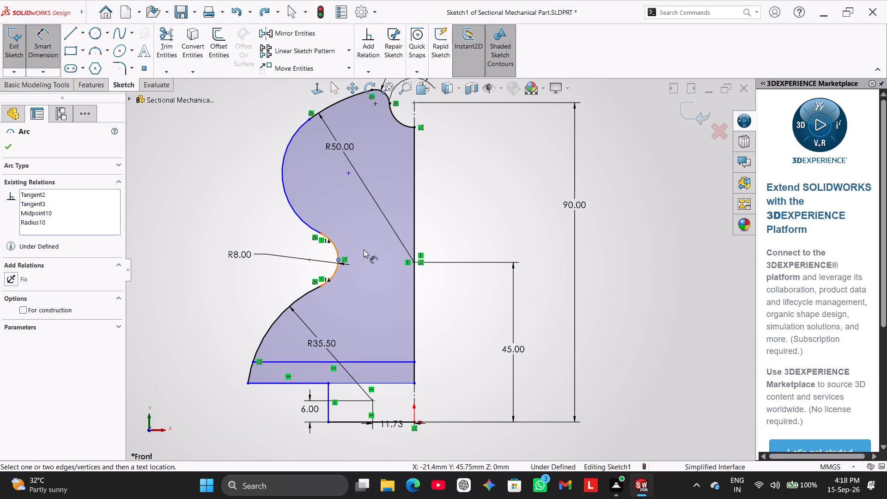
{"action": "left_click", "coordinate": [412, 225]}
{"action": "scroll", "coordinate": [385, 219], "scroll_direction": "up", "scroll_amount": 5}
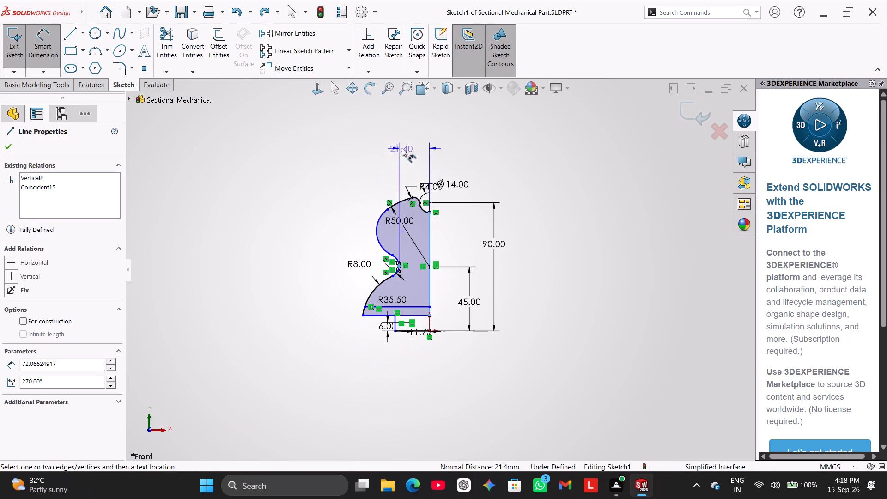
{"action": "left_click", "coordinate": [412, 155]}
{"action": "type", "text": "30"}
{"action": "key", "text": "Return"}
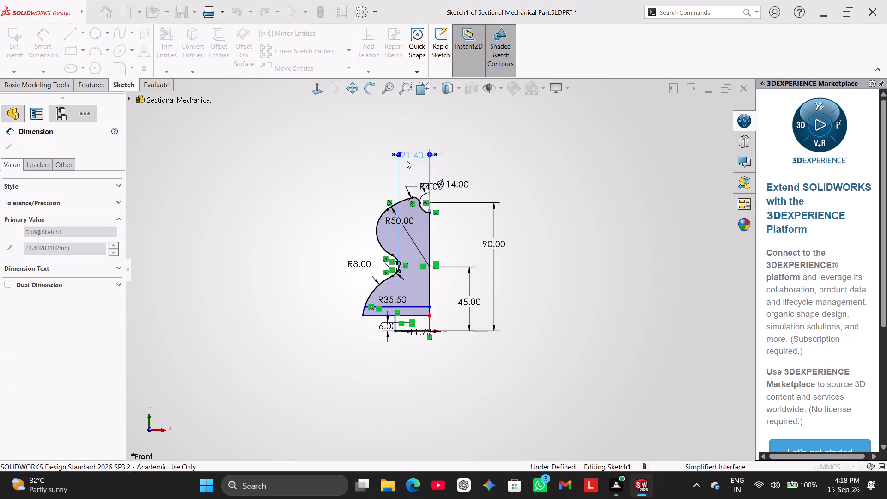
{"action": "left_click", "coordinate": [622, 281]}
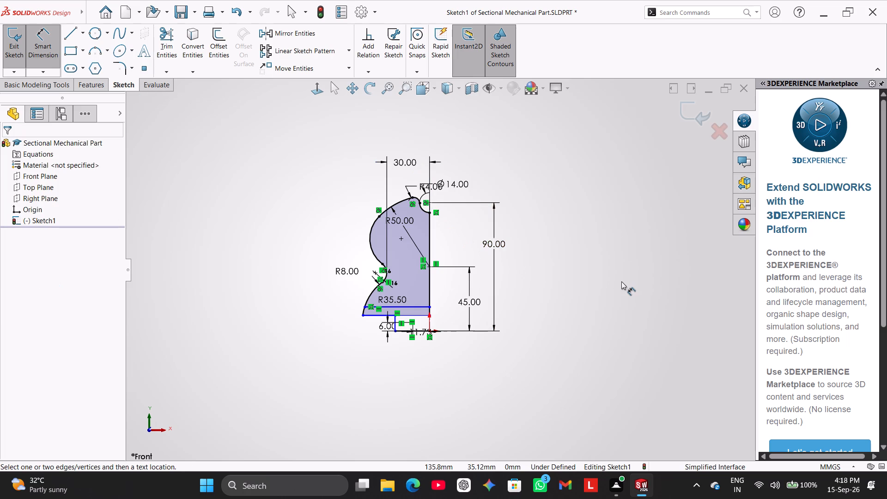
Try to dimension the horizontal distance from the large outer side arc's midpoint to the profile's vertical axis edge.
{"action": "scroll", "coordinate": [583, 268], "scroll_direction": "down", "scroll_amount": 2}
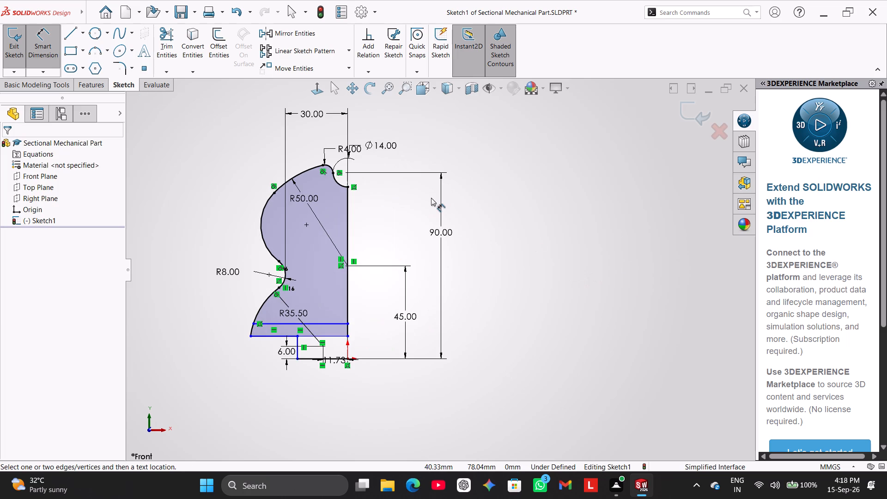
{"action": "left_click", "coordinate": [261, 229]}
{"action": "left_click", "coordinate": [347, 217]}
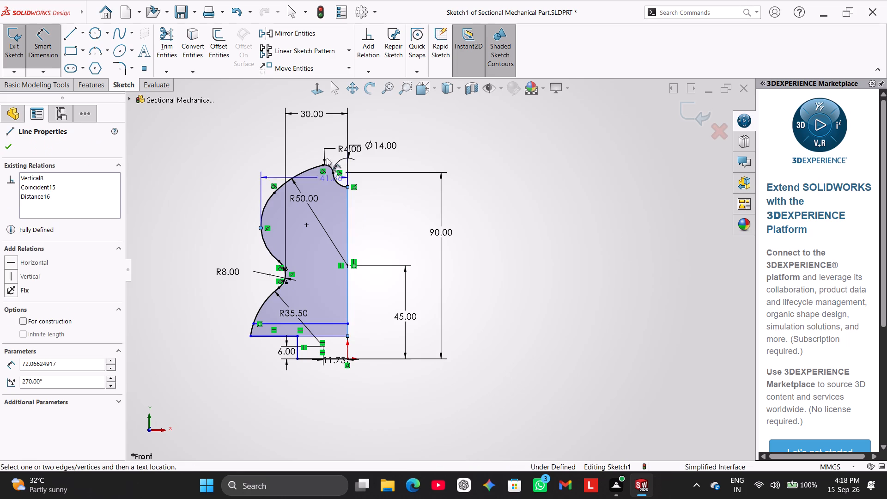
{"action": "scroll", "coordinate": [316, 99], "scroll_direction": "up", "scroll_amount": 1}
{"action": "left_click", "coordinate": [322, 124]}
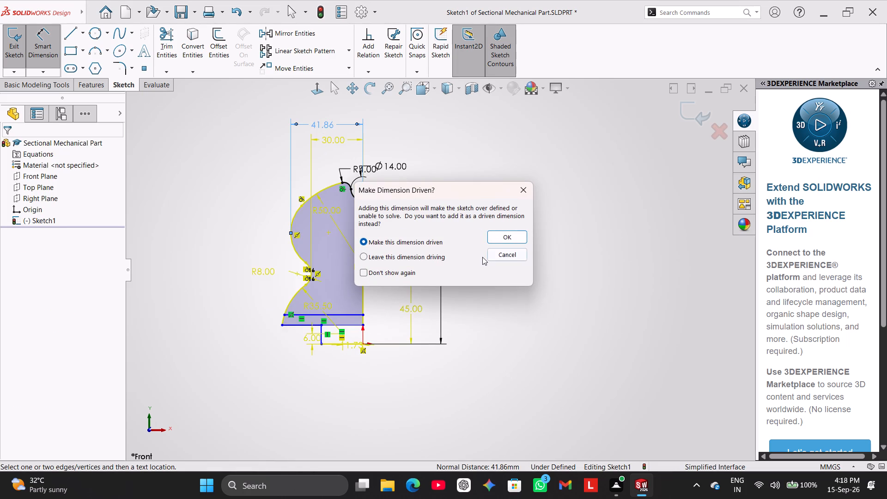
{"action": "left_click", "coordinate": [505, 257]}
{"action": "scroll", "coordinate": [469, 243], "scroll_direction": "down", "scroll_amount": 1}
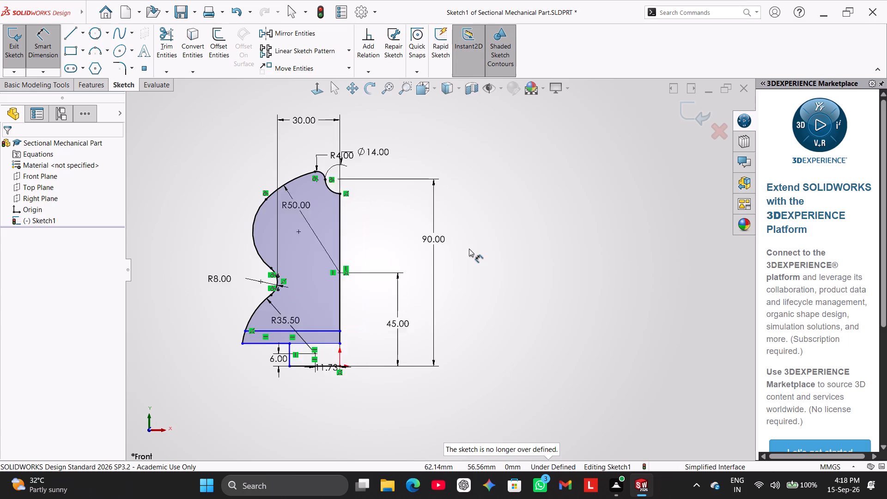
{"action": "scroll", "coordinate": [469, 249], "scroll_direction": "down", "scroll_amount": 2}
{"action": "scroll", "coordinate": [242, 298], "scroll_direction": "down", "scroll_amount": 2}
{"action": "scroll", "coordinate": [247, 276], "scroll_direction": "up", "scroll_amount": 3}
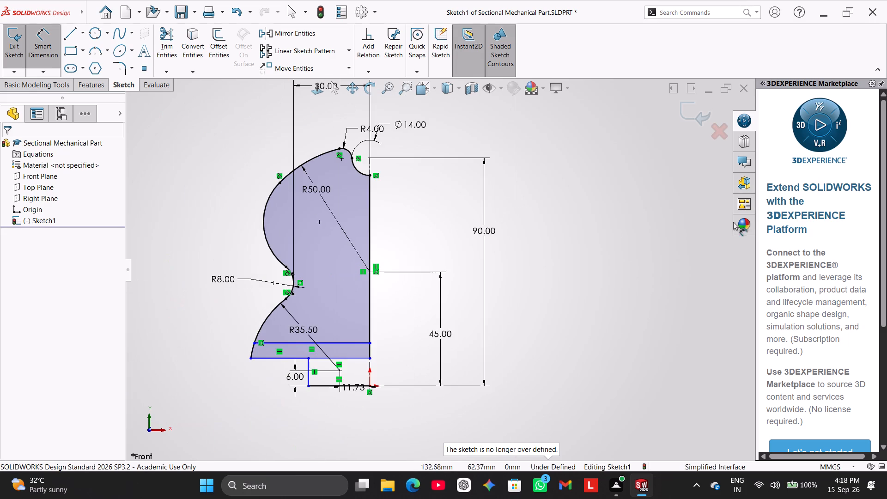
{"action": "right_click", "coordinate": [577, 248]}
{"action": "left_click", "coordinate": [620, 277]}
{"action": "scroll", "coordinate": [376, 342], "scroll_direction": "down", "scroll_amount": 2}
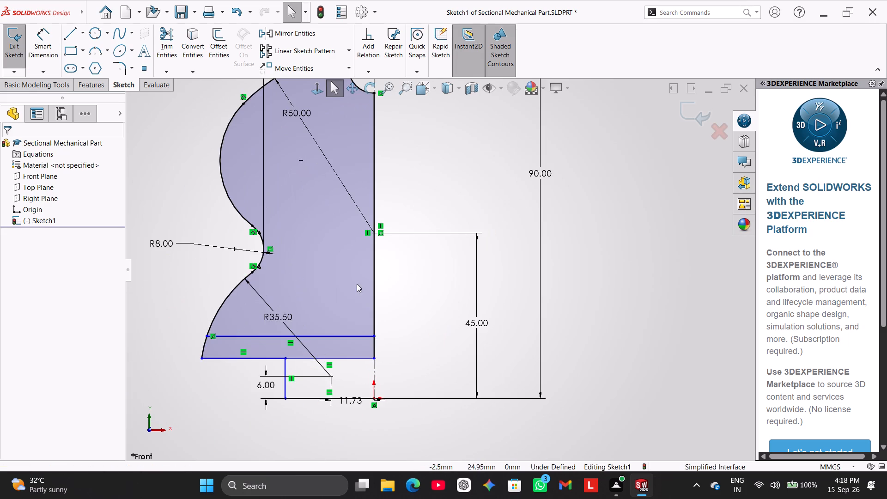
Examine the large outer side arc and the relations on its two end points.
{"action": "scroll", "coordinate": [227, 196], "scroll_direction": "down", "scroll_amount": 1}
{"action": "scroll", "coordinate": [289, 193], "scroll_direction": "down", "scroll_amount": 1}
{"action": "scroll", "coordinate": [292, 199], "scroll_direction": "up", "scroll_amount": 2}
{"action": "scroll", "coordinate": [295, 200], "scroll_direction": "down", "scroll_amount": 2}
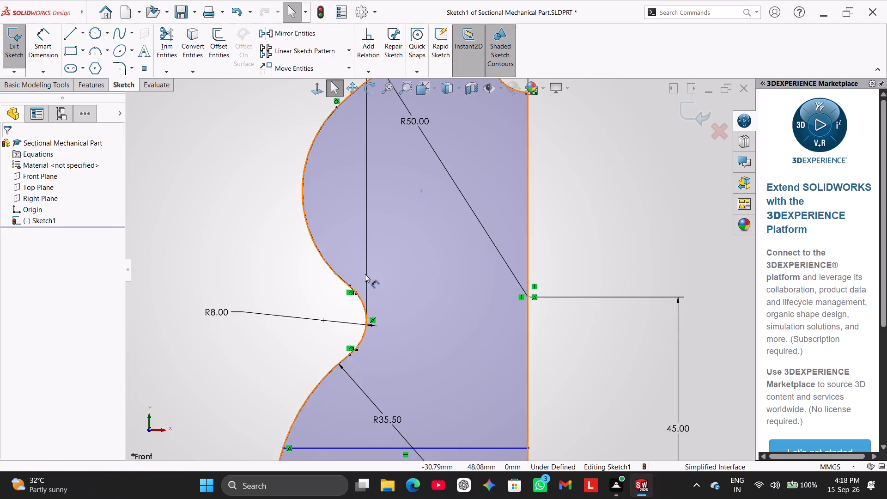
{"action": "scroll", "coordinate": [365, 272], "scroll_direction": "down", "scroll_amount": 7}
{"action": "scroll", "coordinate": [368, 304], "scroll_direction": "up", "scroll_amount": 8}
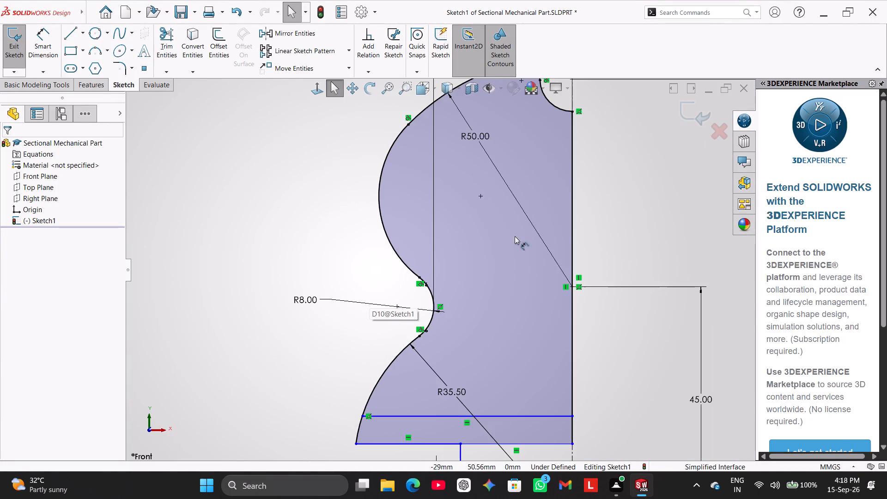
{"action": "scroll", "coordinate": [526, 230], "scroll_direction": "down", "scroll_amount": 2}
{"action": "scroll", "coordinate": [520, 222], "scroll_direction": "up", "scroll_amount": 3}
{"action": "scroll", "coordinate": [560, 198], "scroll_direction": "down", "scroll_amount": 2}
{"action": "scroll", "coordinate": [560, 198], "scroll_direction": "up", "scroll_amount": 1}
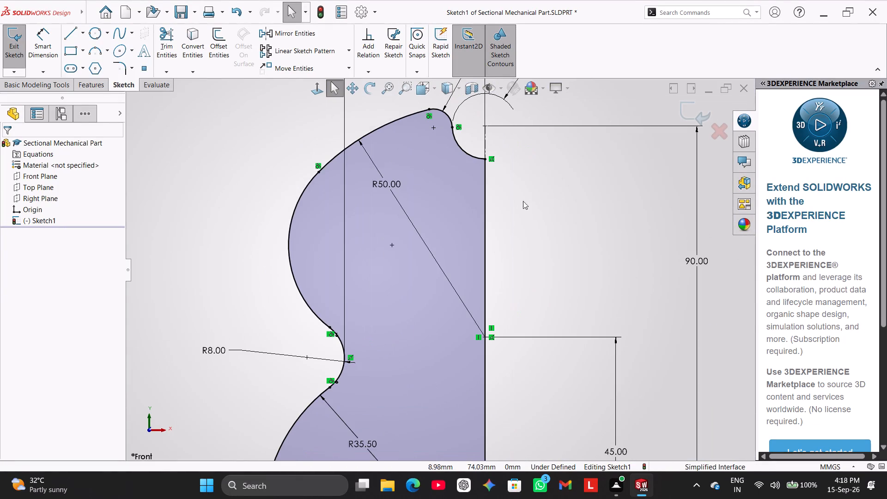
{"action": "right_click", "coordinate": [318, 172], "text": "ctrl"}
{"action": "left_click", "coordinate": [249, 243], "text": "ctrl"}
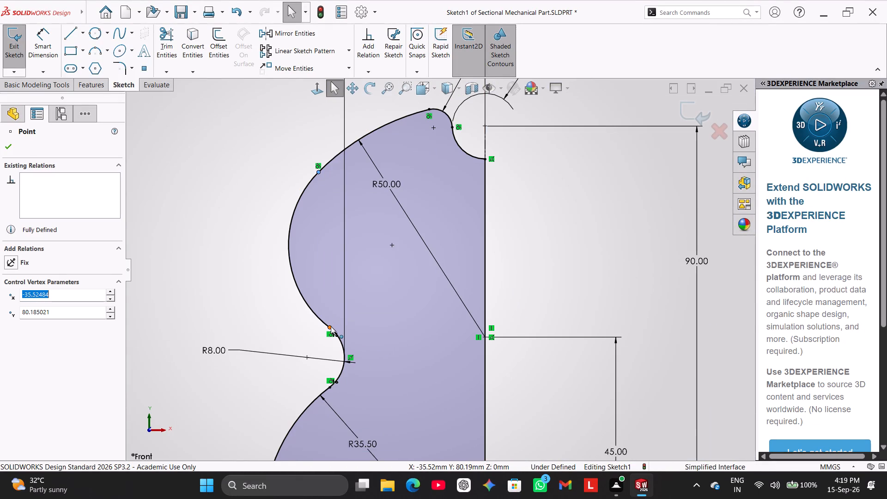
{"action": "left_click", "coordinate": [331, 326], "text": "ctrl"}
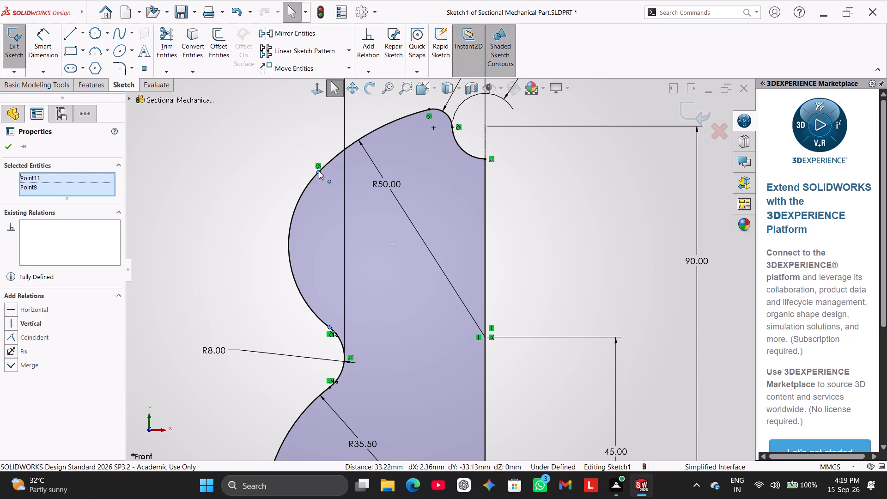
{"action": "left_click", "coordinate": [319, 171], "text": "ctrl"}
{"action": "left_click", "coordinate": [173, 276]}
{"action": "scroll", "coordinate": [265, 286], "scroll_direction": "up", "scroll_amount": 1}
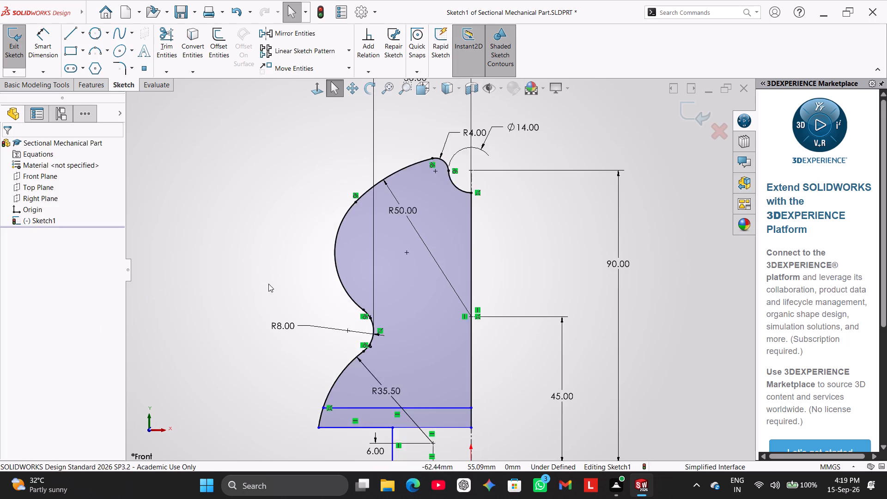
{"action": "scroll", "coordinate": [268, 284], "scroll_direction": "up", "scroll_amount": 2}
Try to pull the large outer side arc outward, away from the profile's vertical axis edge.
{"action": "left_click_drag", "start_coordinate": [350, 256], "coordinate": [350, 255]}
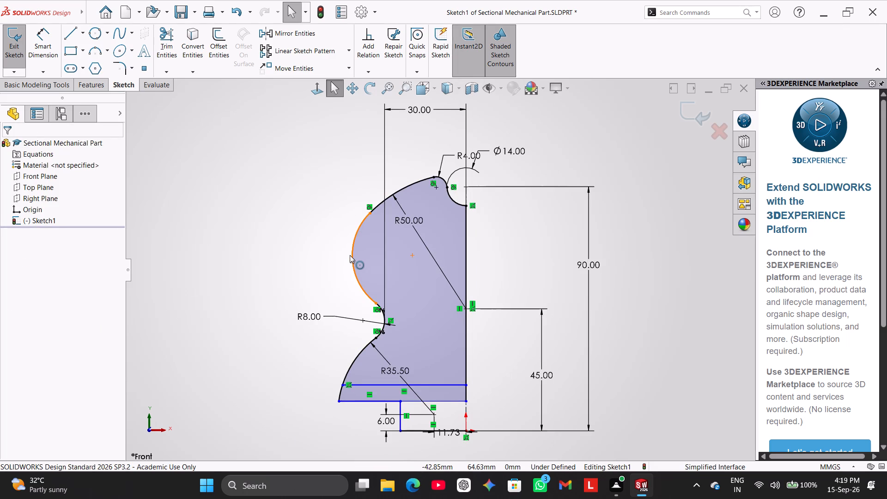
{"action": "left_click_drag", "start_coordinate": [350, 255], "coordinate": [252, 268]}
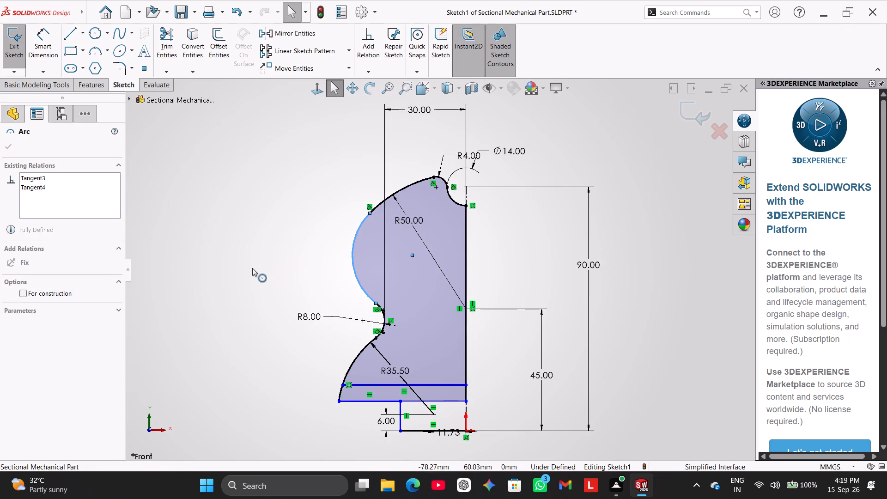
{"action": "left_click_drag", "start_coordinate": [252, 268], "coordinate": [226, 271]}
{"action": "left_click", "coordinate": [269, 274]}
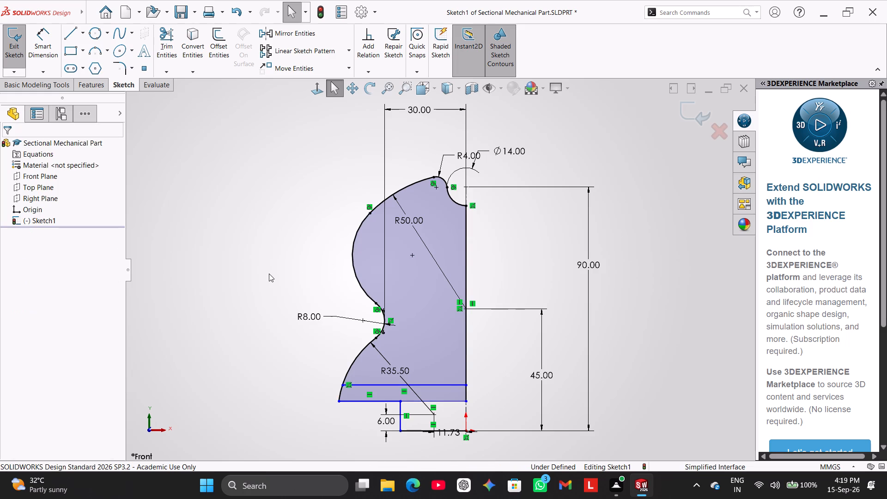
Delete the 30 mm horizontal dimension between the R8 neck arc and the vertical axis edge.
{"action": "right_click", "coordinate": [415, 110]}
{"action": "left_click", "coordinate": [440, 248]}
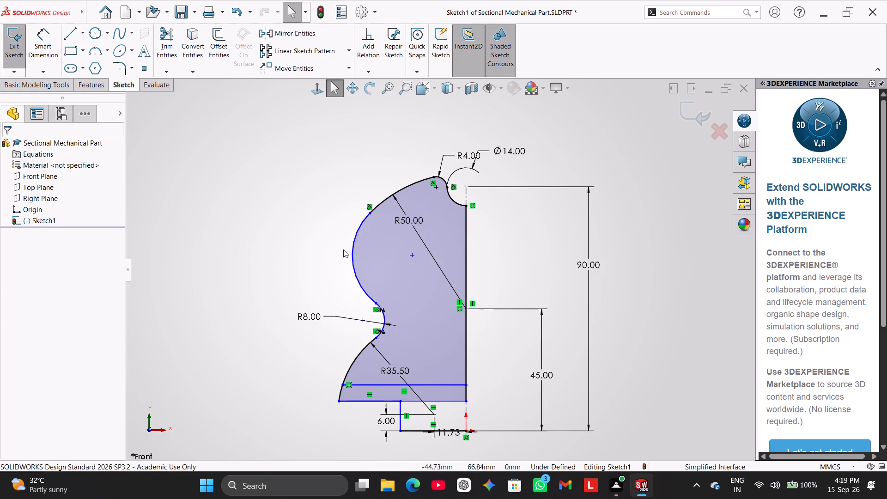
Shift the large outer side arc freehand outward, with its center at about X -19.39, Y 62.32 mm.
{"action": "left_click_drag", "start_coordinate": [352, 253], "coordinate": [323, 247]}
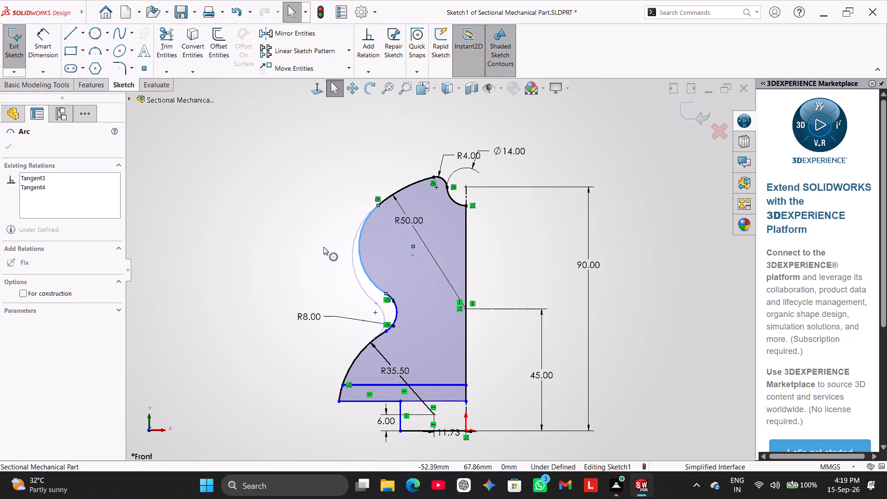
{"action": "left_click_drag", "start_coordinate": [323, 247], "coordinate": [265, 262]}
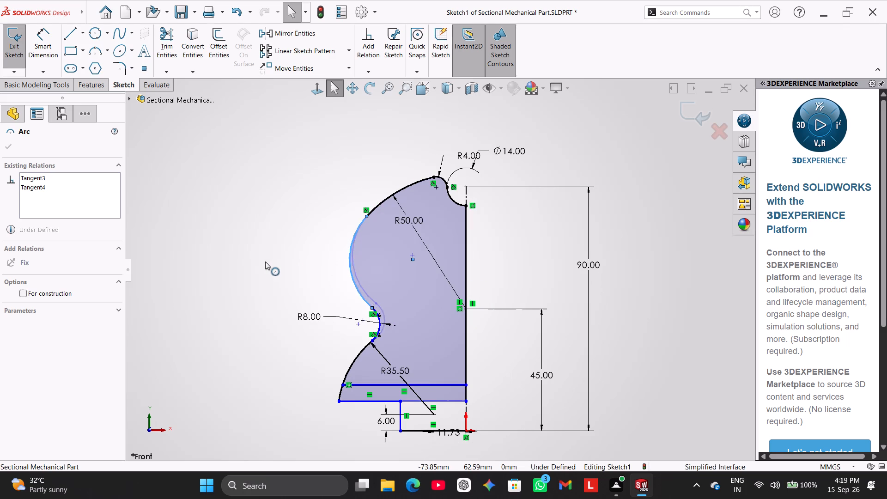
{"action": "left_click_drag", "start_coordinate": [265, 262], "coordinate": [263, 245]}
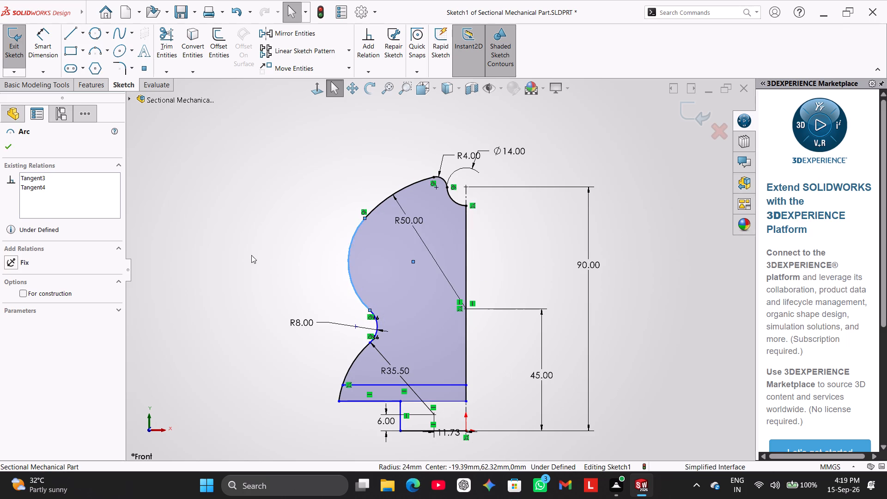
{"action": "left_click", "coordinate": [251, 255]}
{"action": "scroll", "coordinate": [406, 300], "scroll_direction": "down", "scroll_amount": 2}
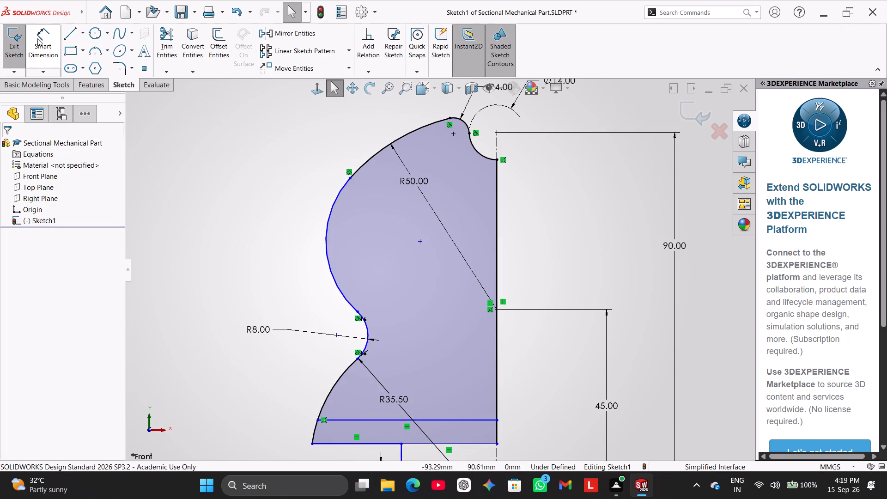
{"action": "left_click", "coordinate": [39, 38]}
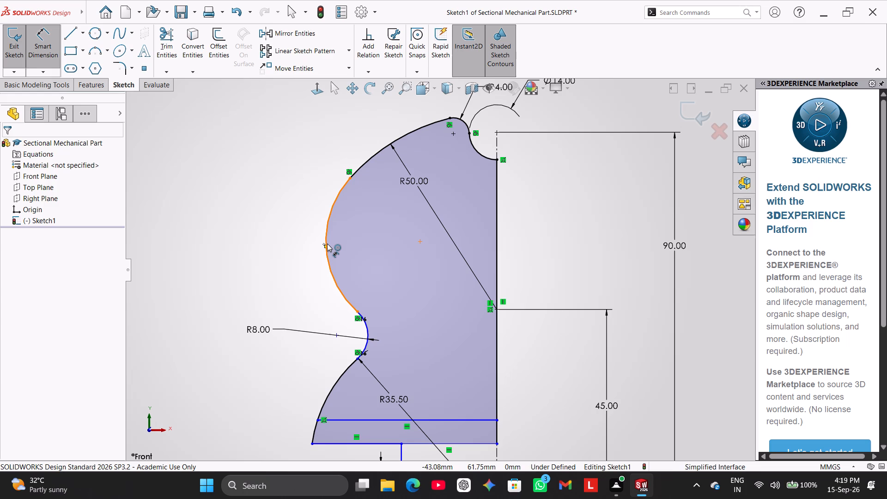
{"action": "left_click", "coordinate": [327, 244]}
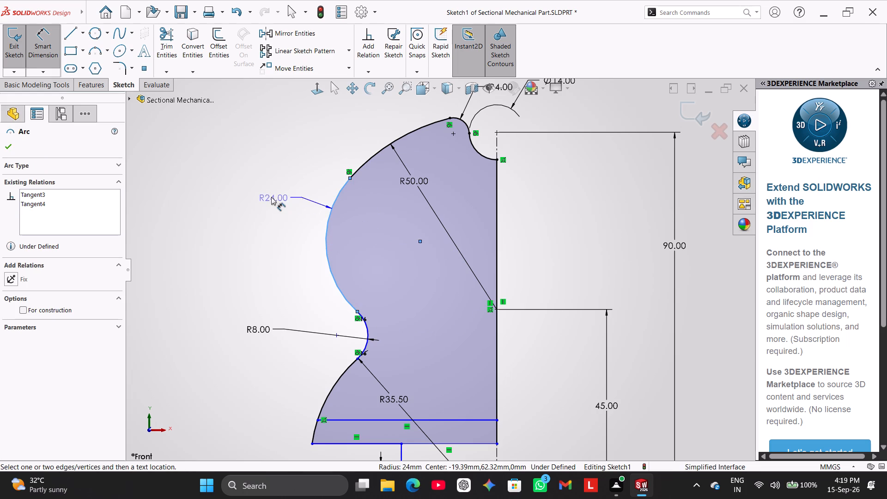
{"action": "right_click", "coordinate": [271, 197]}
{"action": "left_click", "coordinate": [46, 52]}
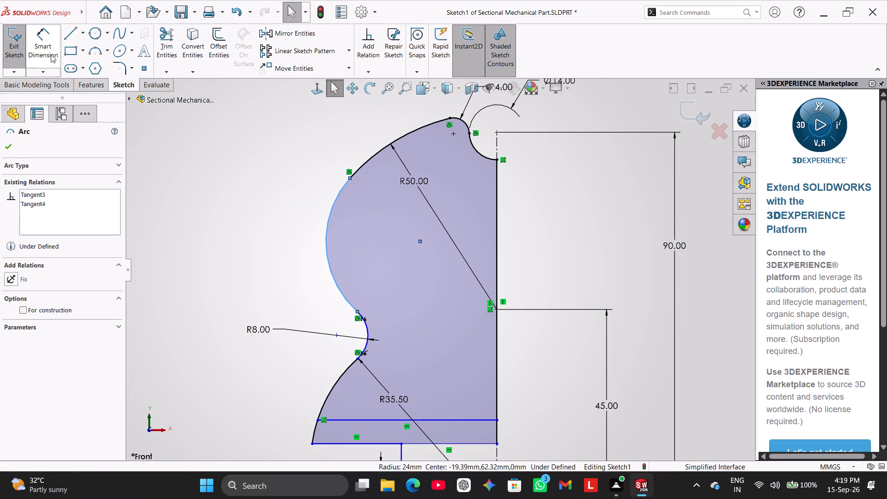
Dimension the horizontal distance from the large outer side arc's midpoint to the profile's vertical axis edge as 40 mm.
{"action": "left_click", "coordinate": [51, 55]}
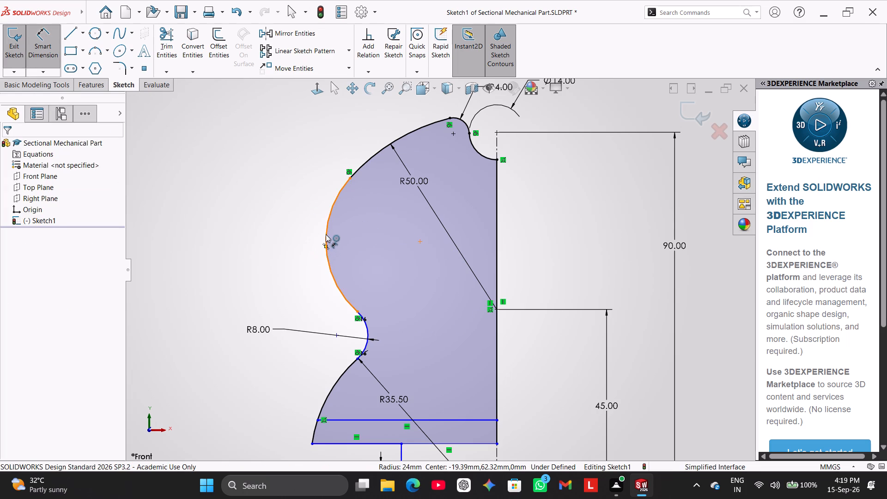
{"action": "left_click", "coordinate": [326, 246]}
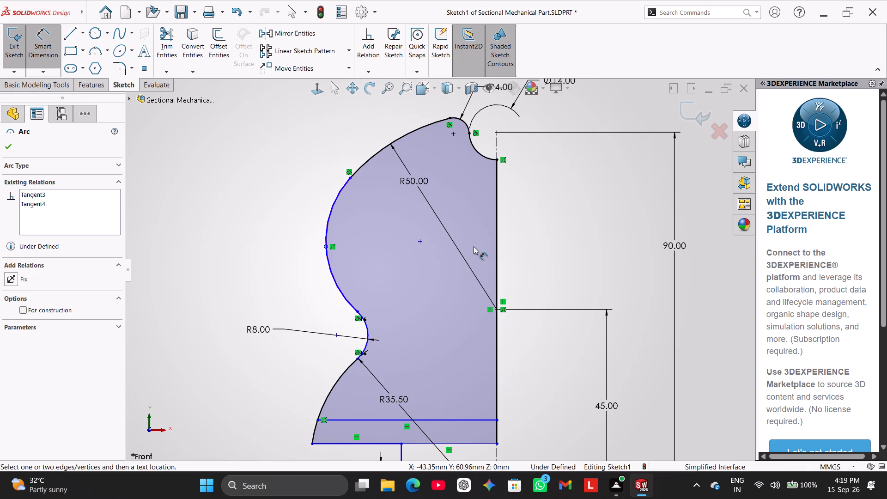
{"action": "left_click", "coordinate": [496, 253]}
{"action": "scroll", "coordinate": [446, 146], "scroll_direction": "up", "scroll_amount": 2}
{"action": "left_click", "coordinate": [421, 140]}
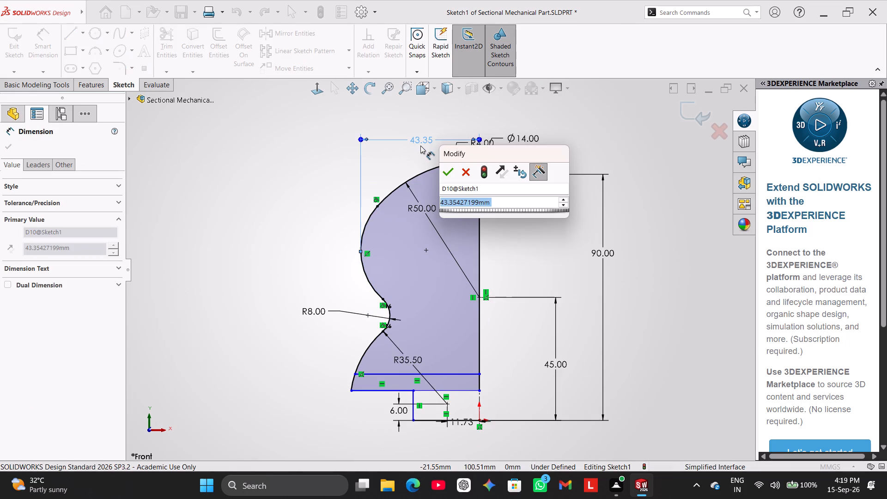
{"action": "type", "text": "40"}
{"action": "key", "text": "Return"}
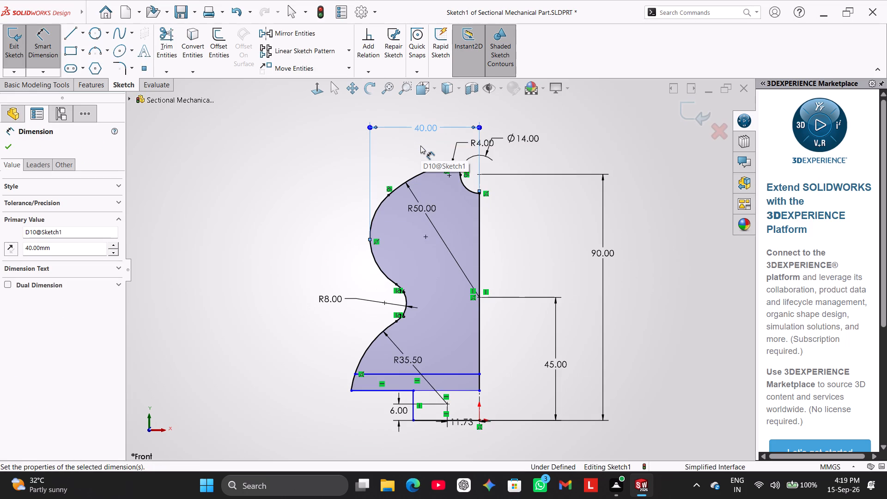
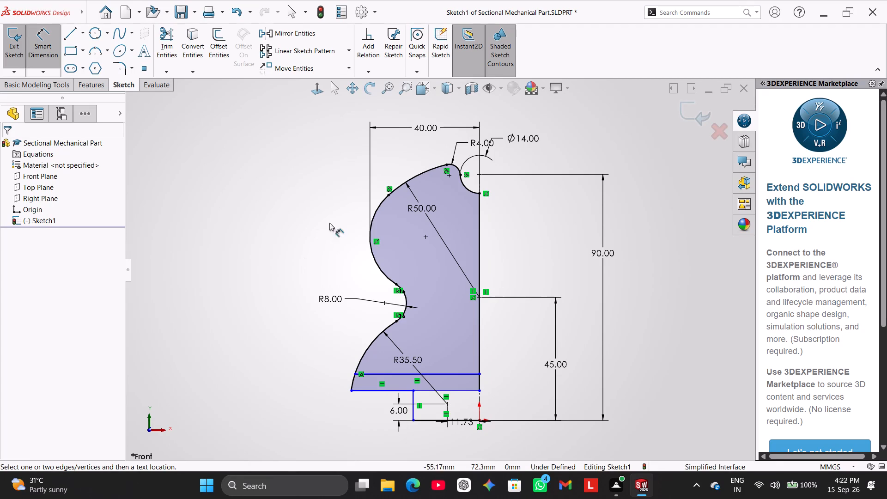
Delete the 40 mm horizontal dimension between the large outer side arc and the vertical axis edge.
{"action": "right_click", "coordinate": [378, 264]}
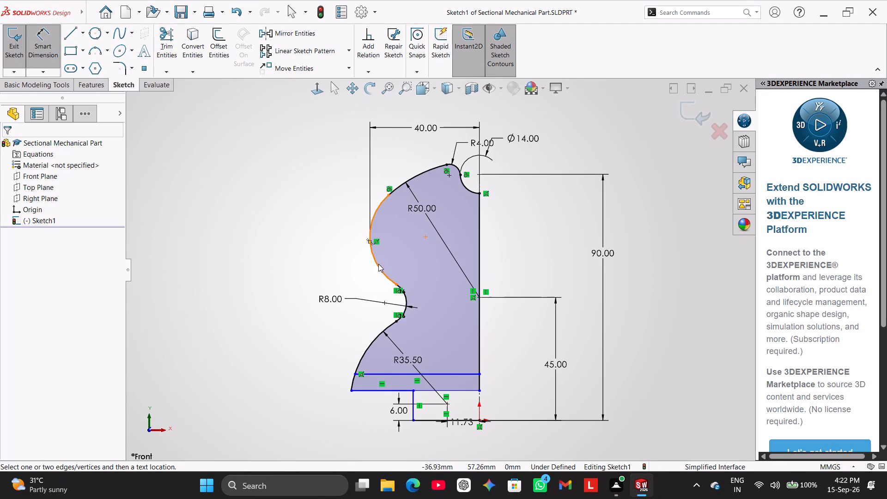
{"action": "left_click", "coordinate": [439, 294]}
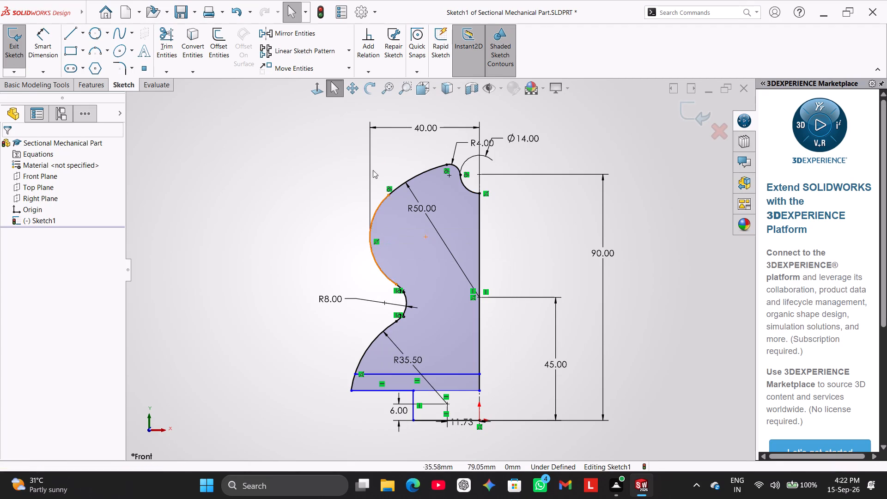
{"action": "right_click", "coordinate": [401, 131]}
{"action": "left_click", "coordinate": [386, 152]}
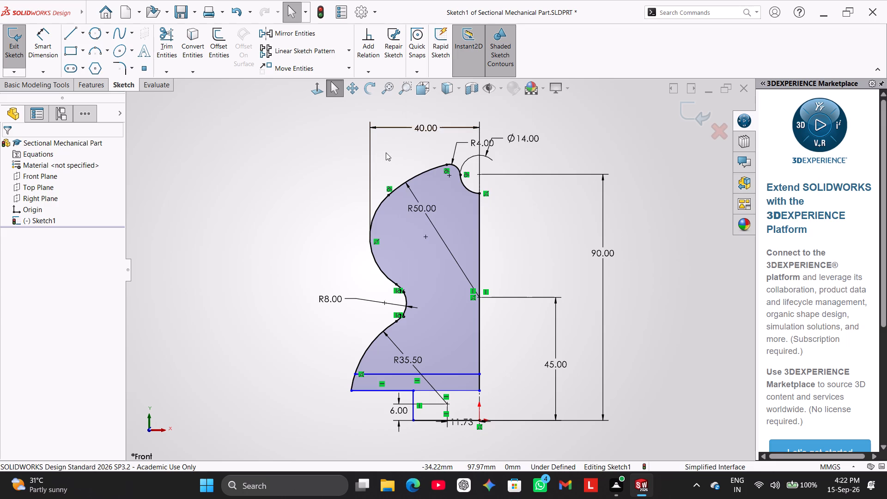
{"action": "right_click", "coordinate": [421, 128]}
{"action": "left_click", "coordinate": [443, 266]}
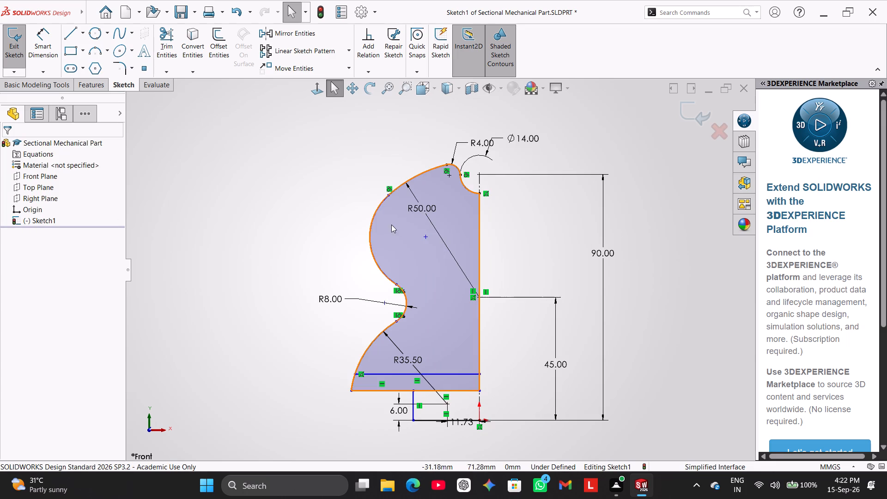
Delete the R8 neck arc and the large outer side arc from the profile.
{"action": "right_click", "coordinate": [406, 296]}
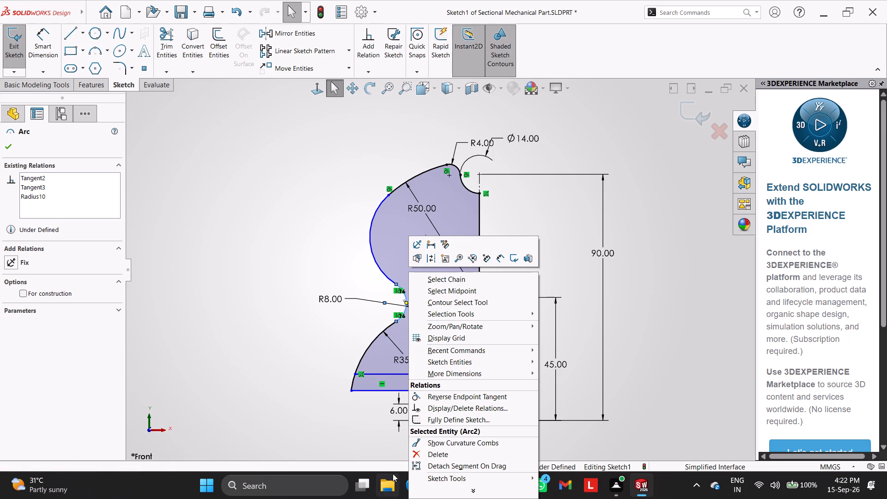
{"action": "left_click", "coordinate": [439, 455]}
{"action": "left_click", "coordinate": [385, 242]}
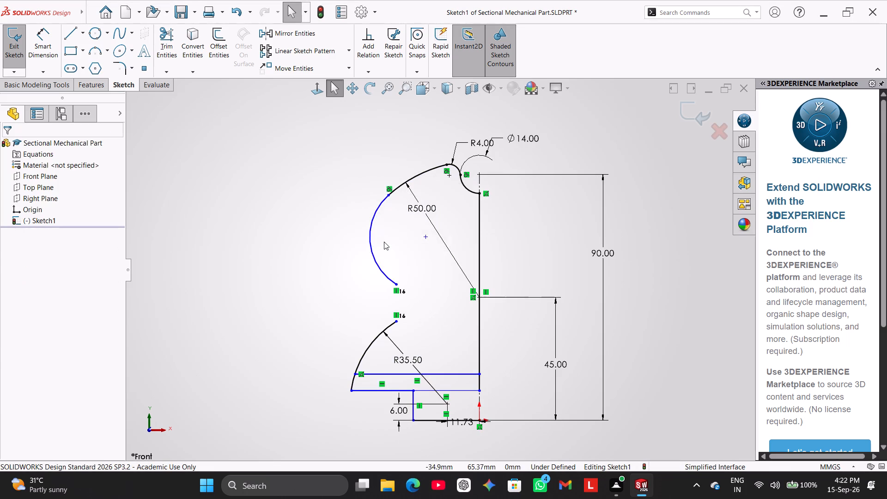
{"action": "right_click", "coordinate": [375, 258]}
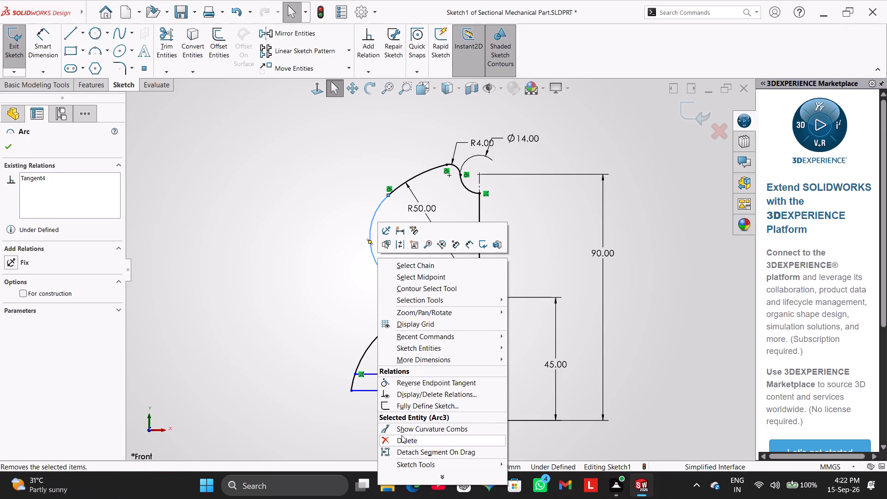
{"action": "left_click", "coordinate": [401, 435]}
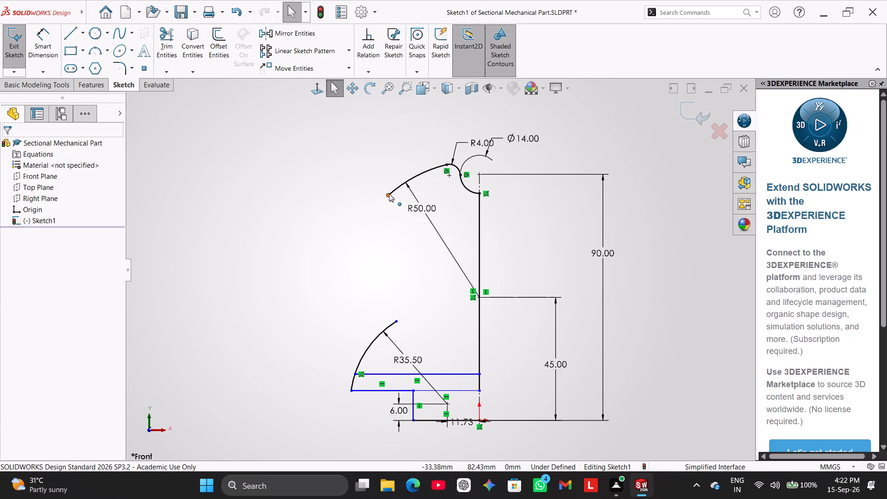
Extend the lower end of the R50 arc down to meet the R35.5 arc.
{"action": "left_click", "coordinate": [198, 71]}
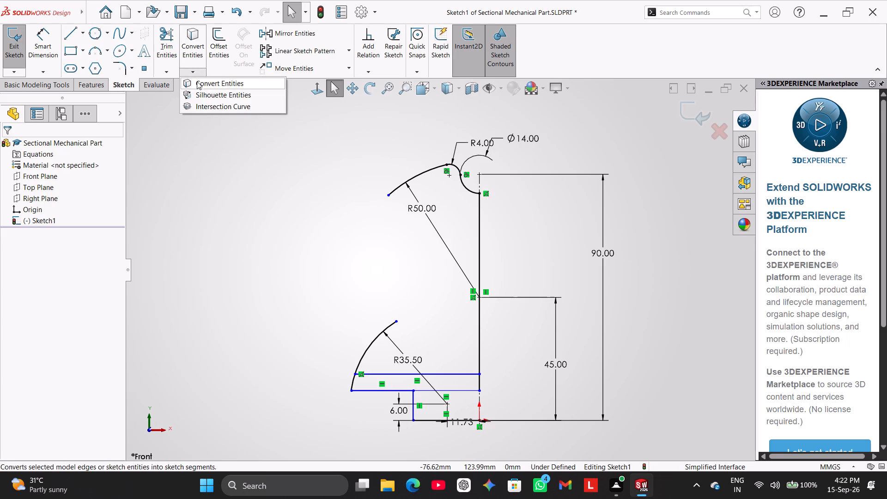
{"action": "left_click", "coordinate": [164, 73]}
{"action": "left_click", "coordinate": [170, 71]}
{"action": "left_click", "coordinate": [185, 93]}
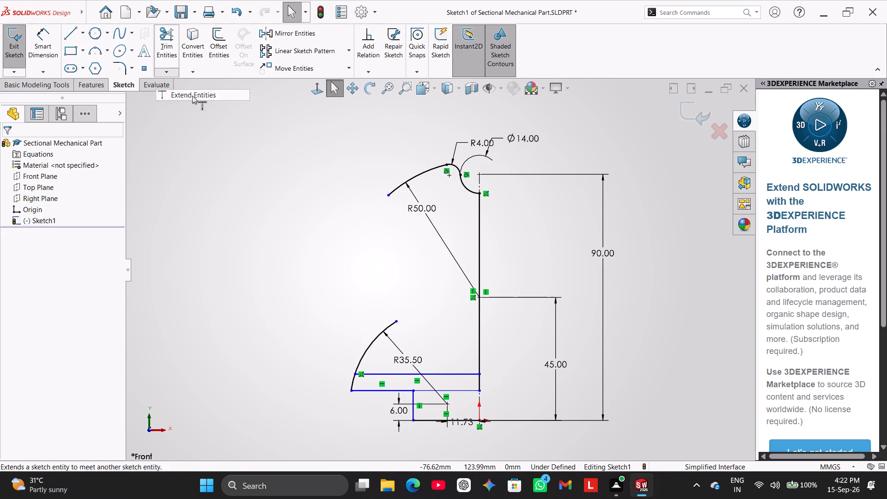
{"action": "left_click", "coordinate": [400, 187]}
{"action": "right_click", "coordinate": [296, 176]}
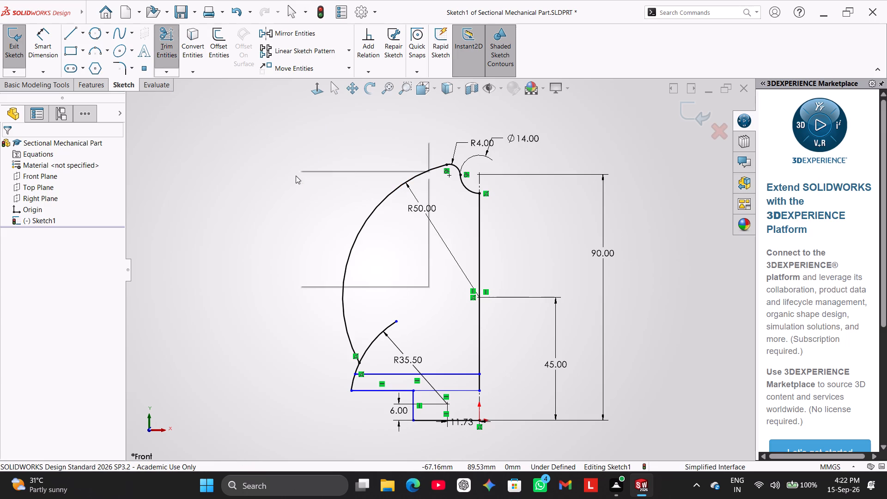
{"action": "left_click", "coordinate": [321, 204]}
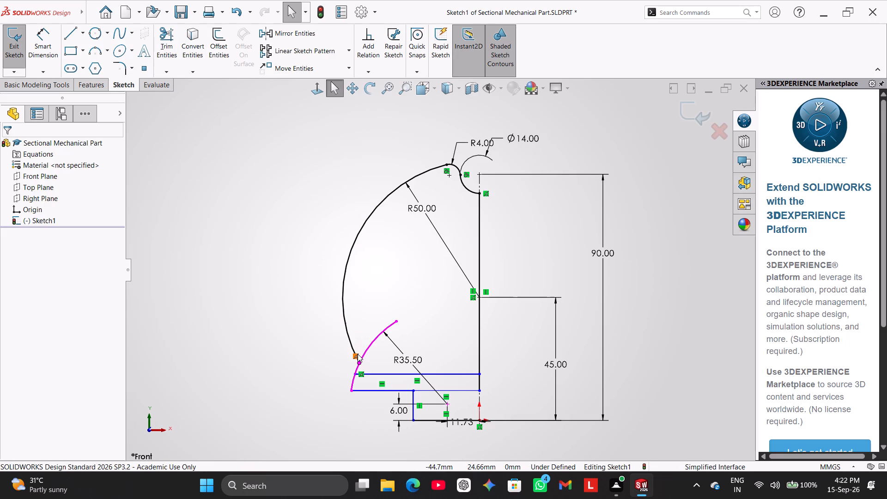
Delete the coincident relation joining the extended R50 arc's lower endpoint to the R35.5 arc.
{"action": "right_click", "coordinate": [357, 354]}
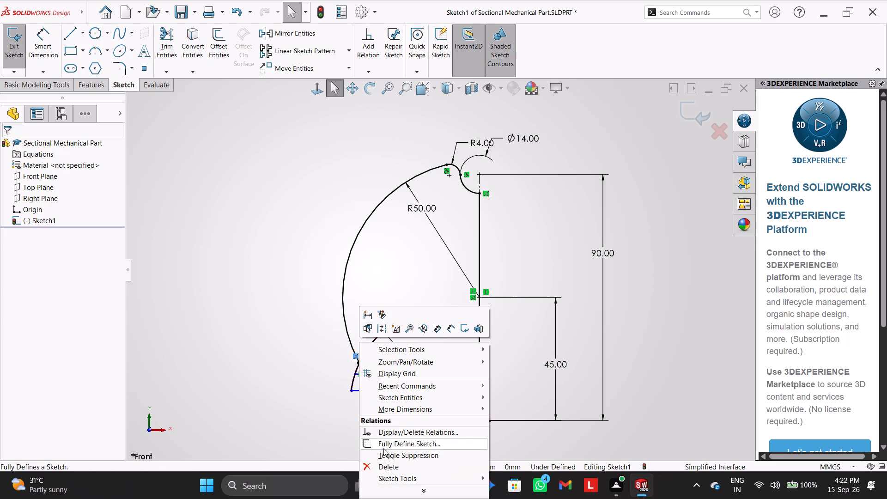
{"action": "left_click", "coordinate": [383, 462]}
Shorten the R50 arc freehand by moving its lower endpoint up to about X -47.77, Y 59.76 mm.
{"action": "left_click_drag", "start_coordinate": [358, 360], "coordinate": [352, 349]}
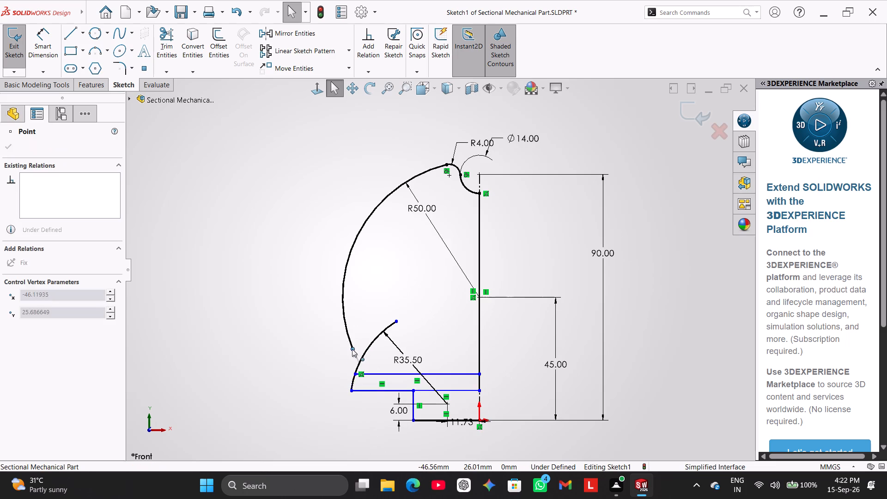
{"action": "left_click_drag", "start_coordinate": [352, 349], "coordinate": [360, 261]}
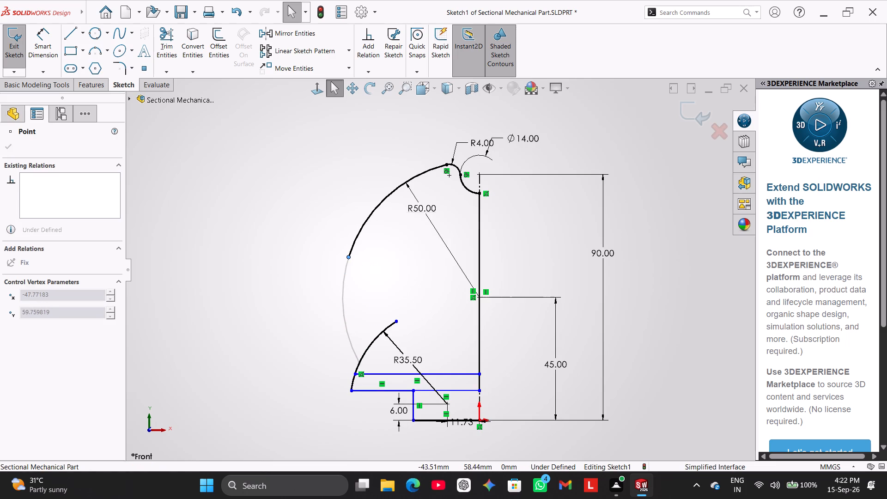
{"action": "left_click", "coordinate": [267, 282]}
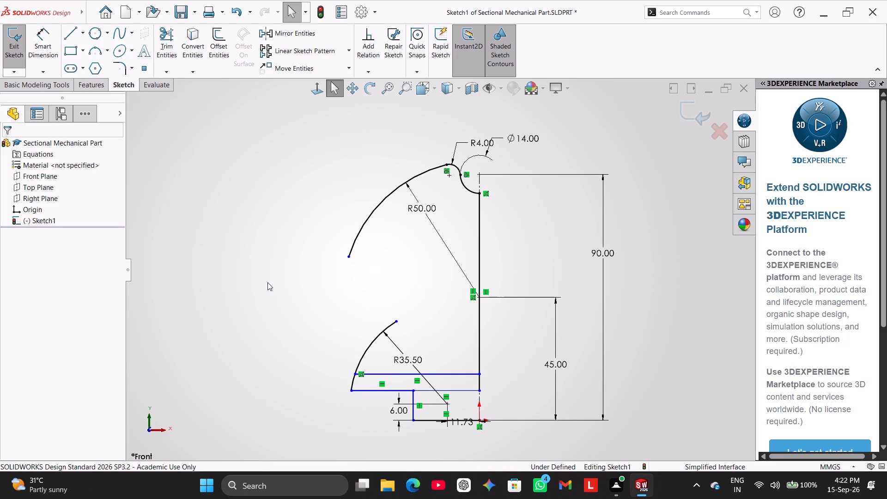
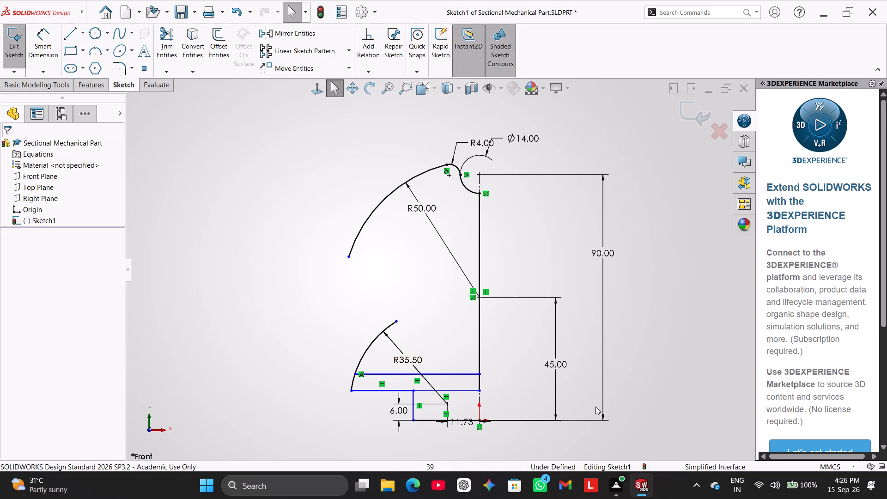
Delete the entire half profile from the Front Plane sketch, including all its lines, arcs and dimensions.
{"action": "left_click_drag", "start_coordinate": [668, 433], "coordinate": [319, 133]}
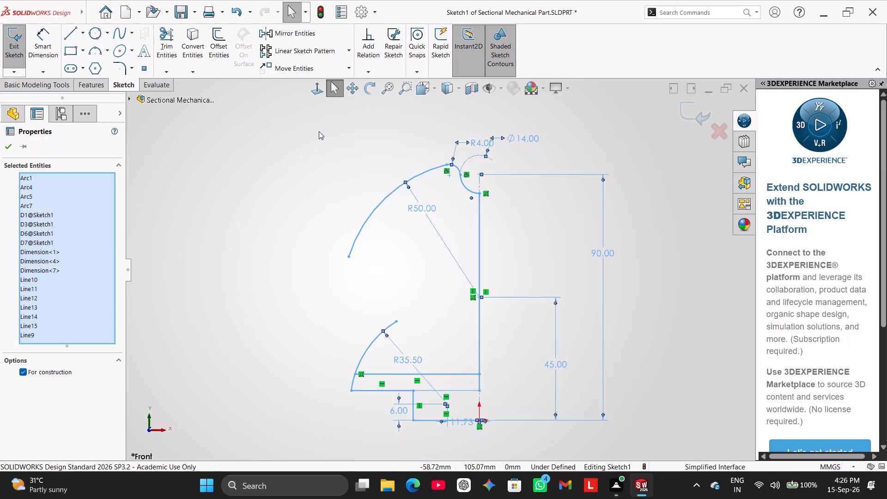
{"action": "key", "text": "Delete"}
{"action": "key", "text": "Return"}
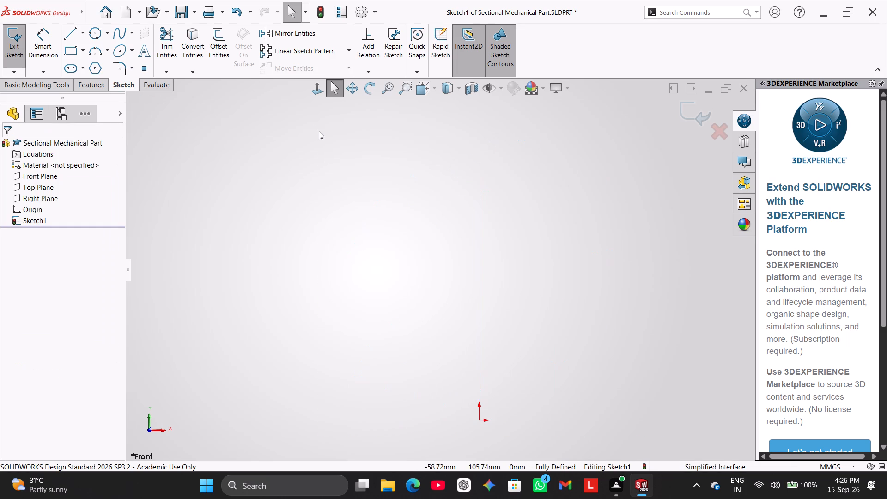
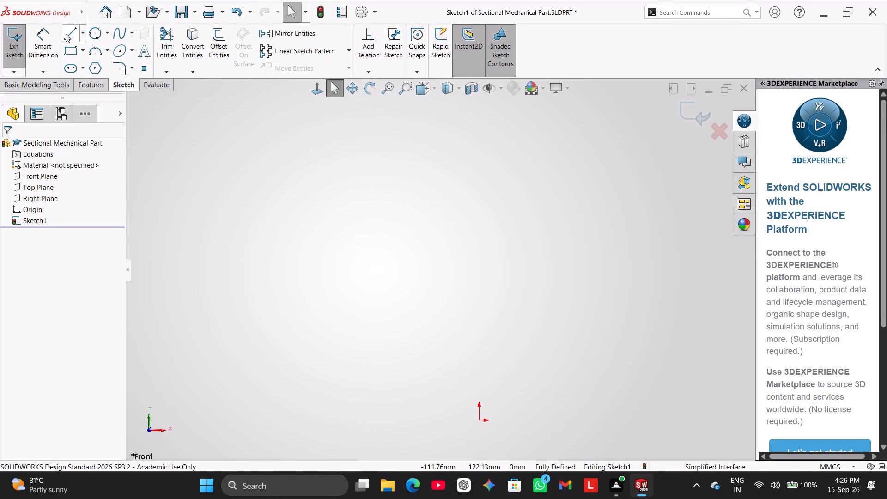
Draw a vertical centerline upward from the origin in the Front Plane sketch.
{"action": "left_click", "coordinate": [83, 30]}
{"action": "left_click", "coordinate": [91, 57]}
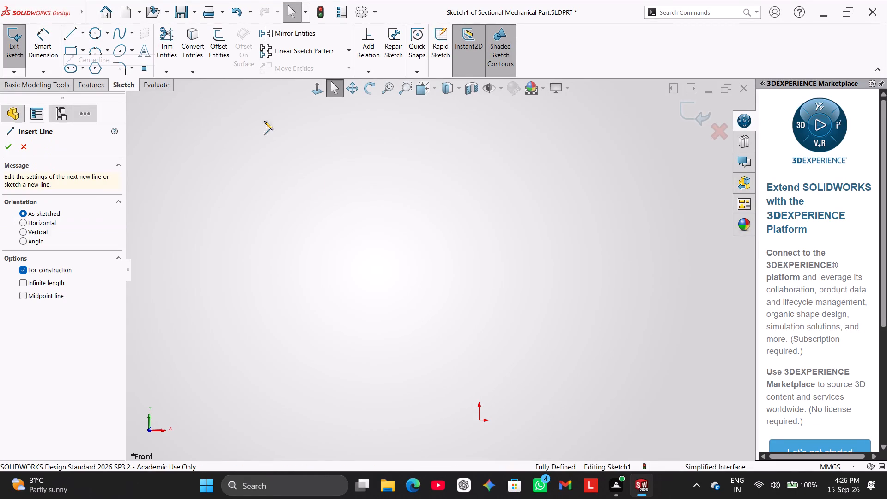
{"action": "left_click", "coordinate": [480, 418]}
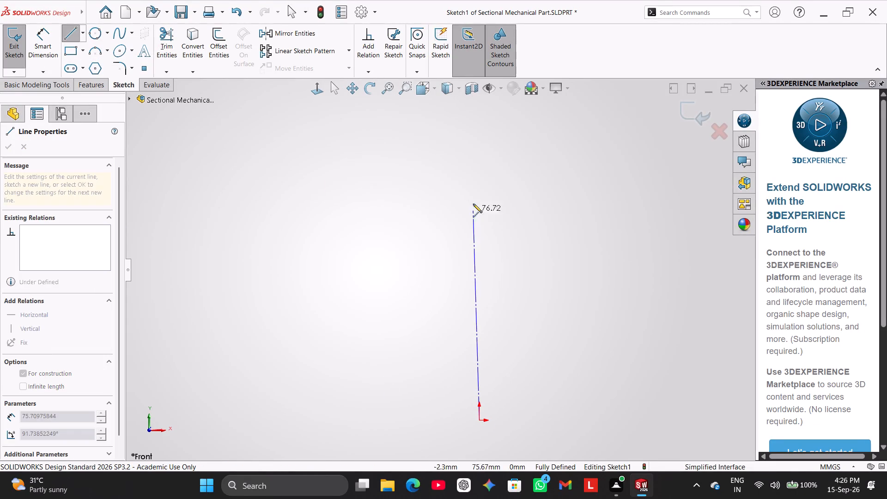
{"action": "left_click", "coordinate": [482, 126]}
{"action": "right_click", "coordinate": [505, 152]}
{"action": "left_click", "coordinate": [522, 160]}
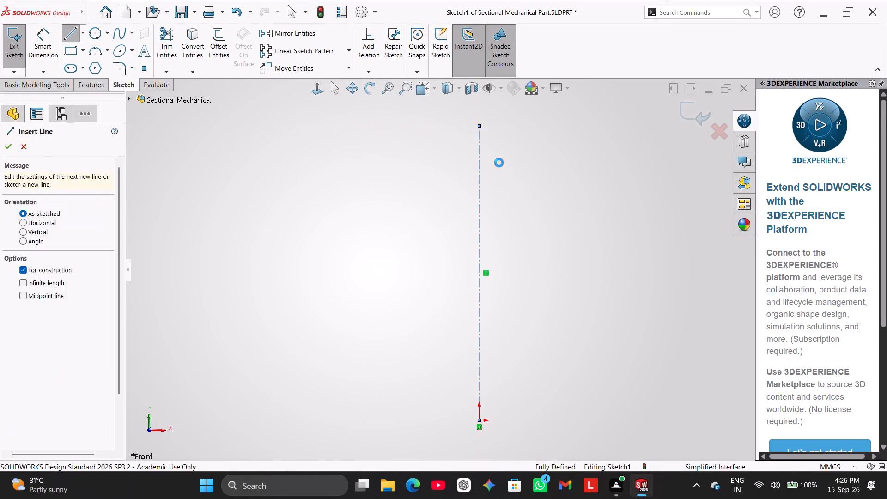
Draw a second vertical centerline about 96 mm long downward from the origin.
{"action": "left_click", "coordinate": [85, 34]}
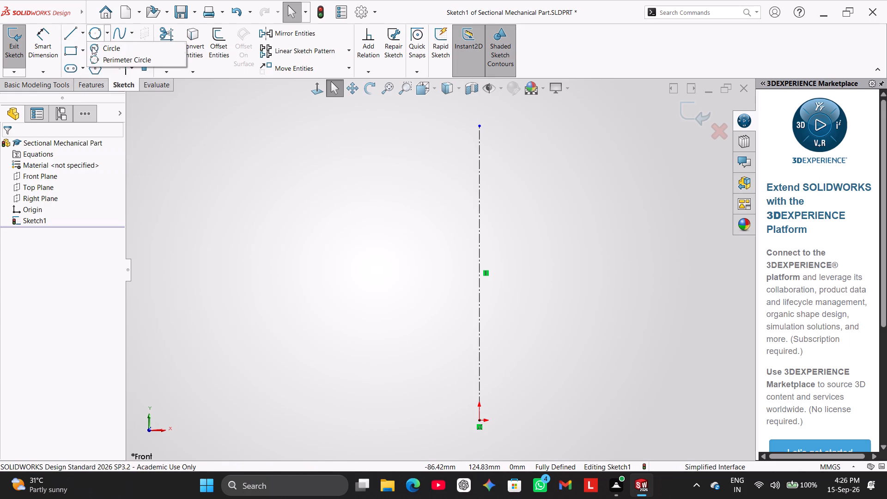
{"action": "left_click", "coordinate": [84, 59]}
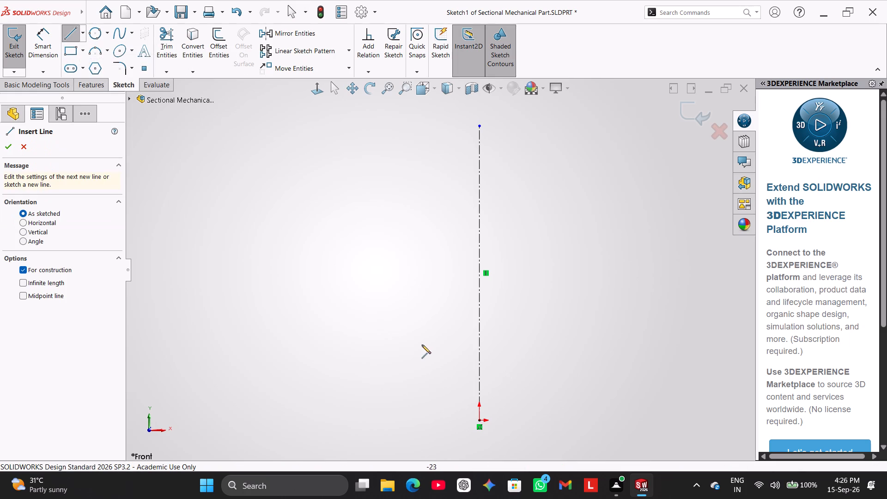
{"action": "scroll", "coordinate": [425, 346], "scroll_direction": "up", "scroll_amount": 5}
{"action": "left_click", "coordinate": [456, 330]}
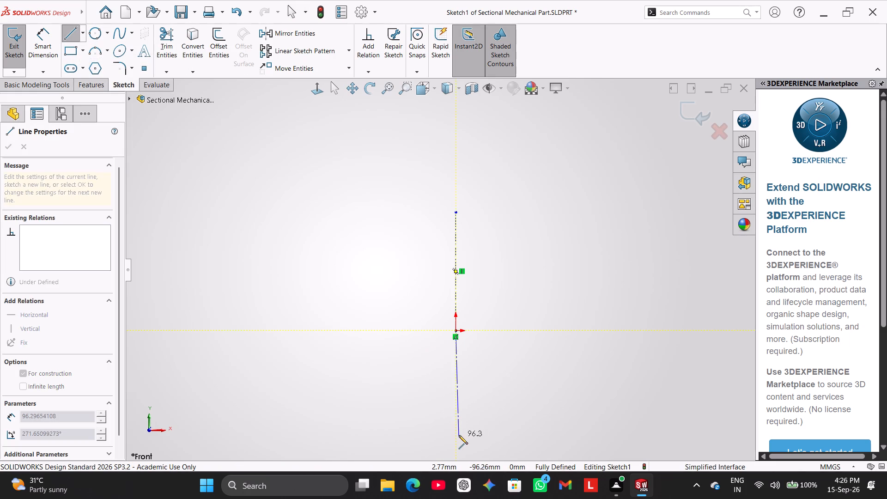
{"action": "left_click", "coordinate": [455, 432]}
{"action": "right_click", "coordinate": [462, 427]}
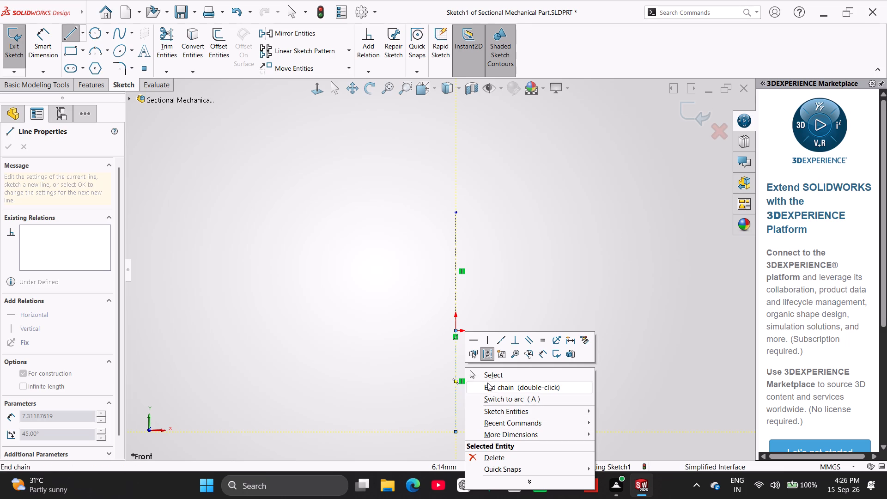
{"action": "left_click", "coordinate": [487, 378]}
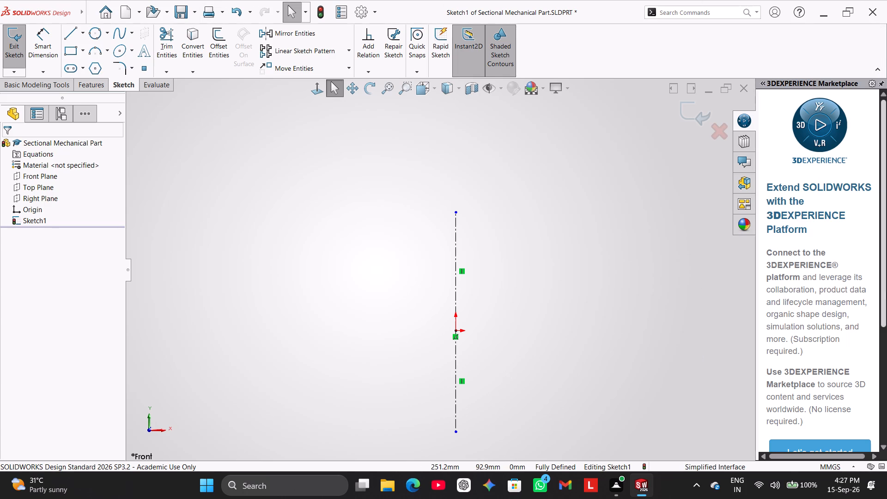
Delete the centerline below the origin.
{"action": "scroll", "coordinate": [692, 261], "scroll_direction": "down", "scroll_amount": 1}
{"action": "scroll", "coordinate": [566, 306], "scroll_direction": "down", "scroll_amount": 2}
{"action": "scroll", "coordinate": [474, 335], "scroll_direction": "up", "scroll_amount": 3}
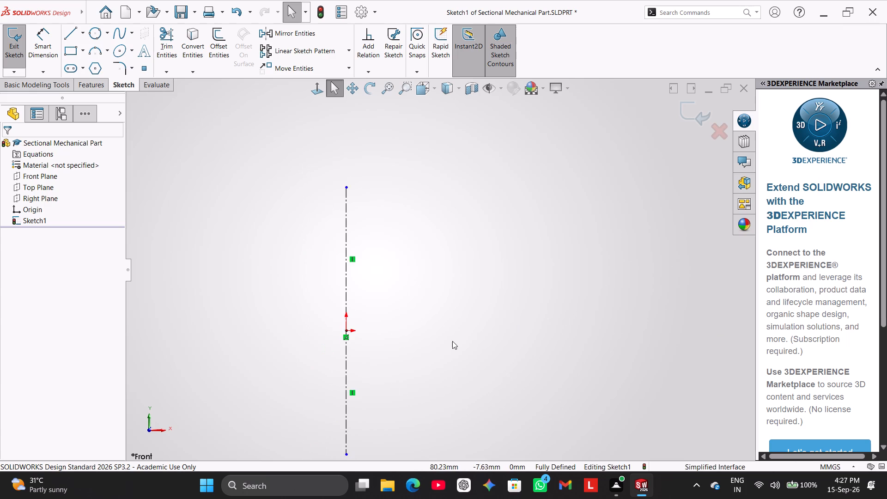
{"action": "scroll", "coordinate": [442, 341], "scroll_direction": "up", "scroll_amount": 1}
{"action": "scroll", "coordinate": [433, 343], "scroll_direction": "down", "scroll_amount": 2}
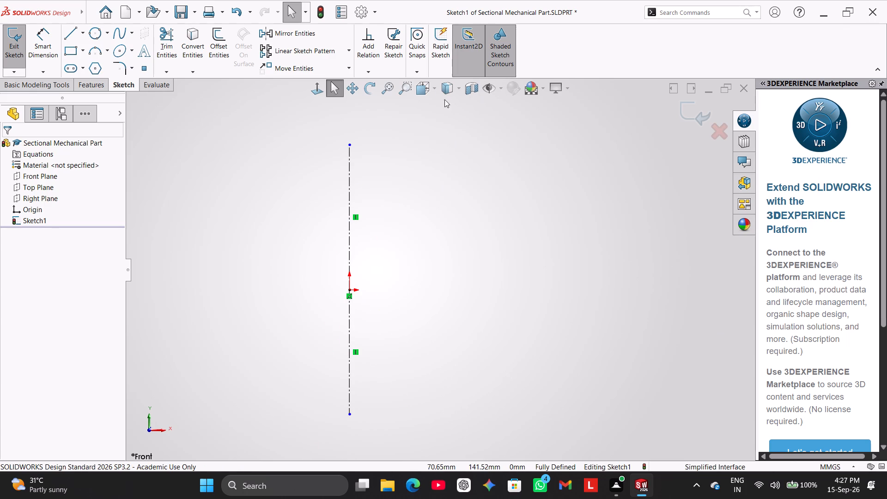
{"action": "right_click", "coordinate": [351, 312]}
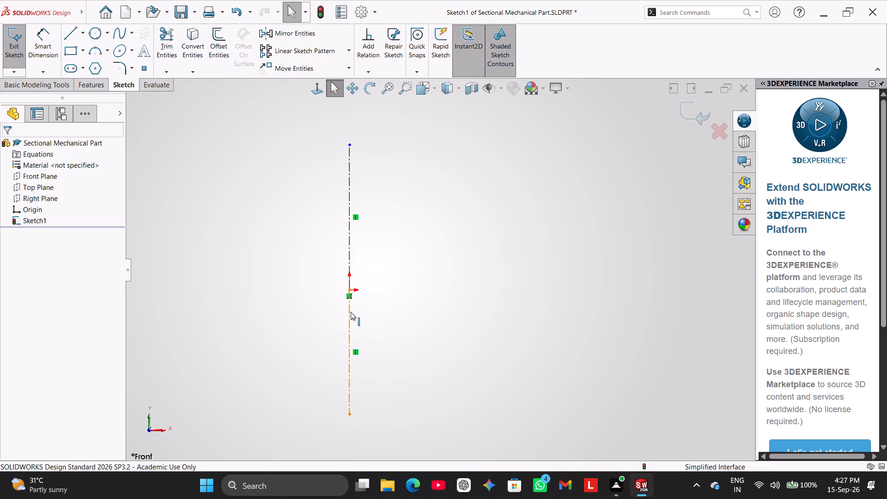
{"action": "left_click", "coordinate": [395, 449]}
Lengthen the vertical centerline by moving its upper endpoint to about 194 mm above the origin.
{"action": "scroll", "coordinate": [410, 210], "scroll_direction": "up", "scroll_amount": 2}
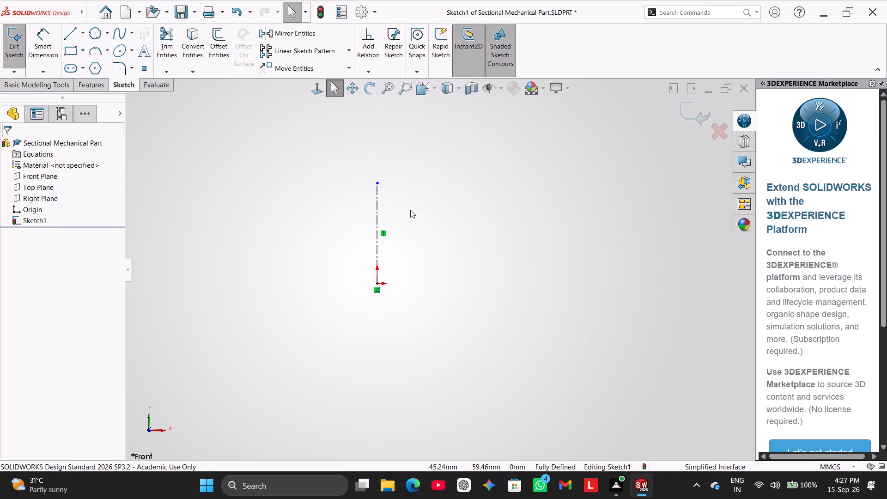
{"action": "left_click_drag", "start_coordinate": [378, 184], "coordinate": [384, 108]}
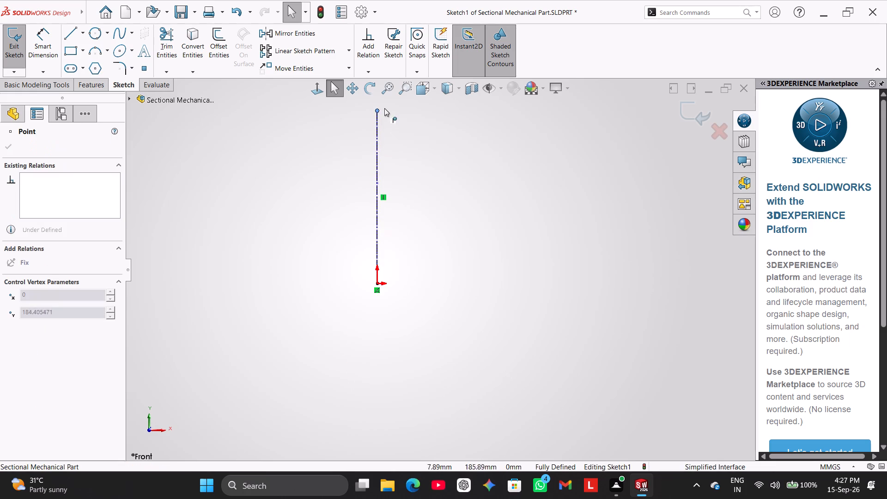
{"action": "left_click_drag", "start_coordinate": [384, 108], "coordinate": [386, 103]}
{"action": "scroll", "coordinate": [452, 176], "scroll_direction": "up", "scroll_amount": 1}
{"action": "scroll", "coordinate": [429, 176], "scroll_direction": "down", "scroll_amount": 3}
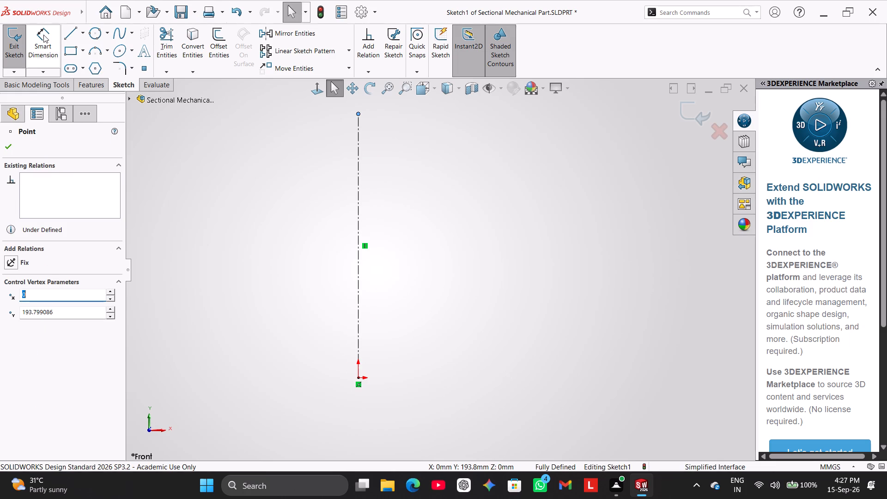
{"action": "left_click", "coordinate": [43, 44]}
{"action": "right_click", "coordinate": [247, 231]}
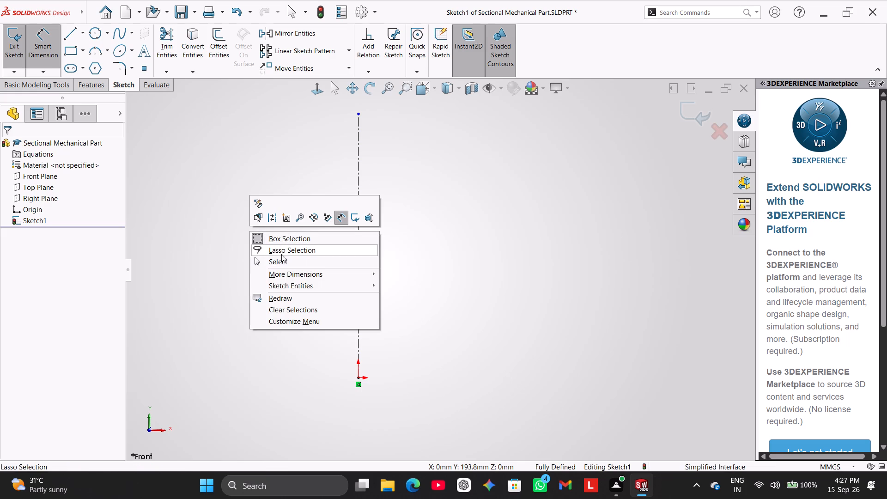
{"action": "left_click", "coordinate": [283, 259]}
Sketch two circles centred on the centerline: a small one about 184 mm above the origin and a larger one about 101 mm above it.
{"action": "right_click_drag", "start_coordinate": [223, 210], "coordinate": [243, 111]}
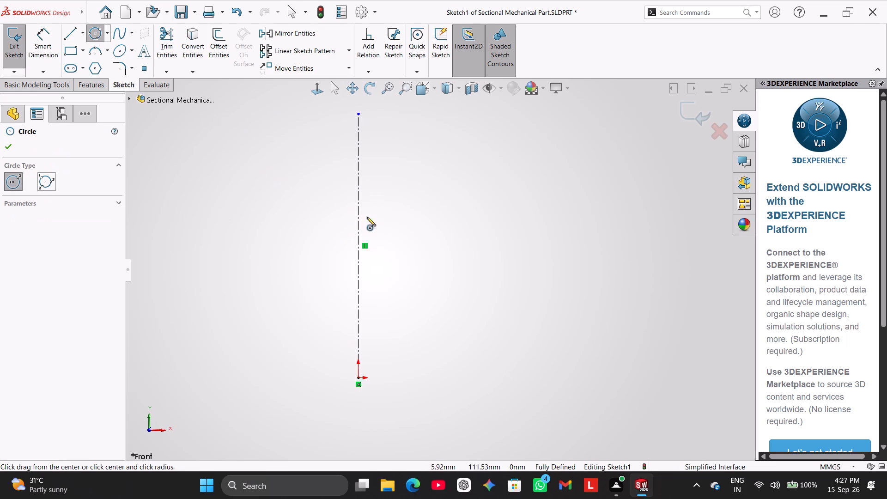
{"action": "left_click", "coordinate": [357, 128]}
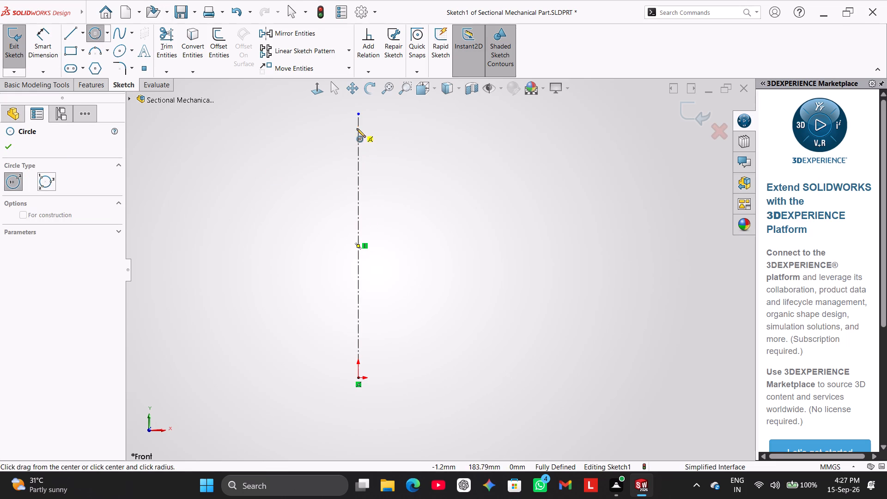
{"action": "left_click", "coordinate": [371, 149]}
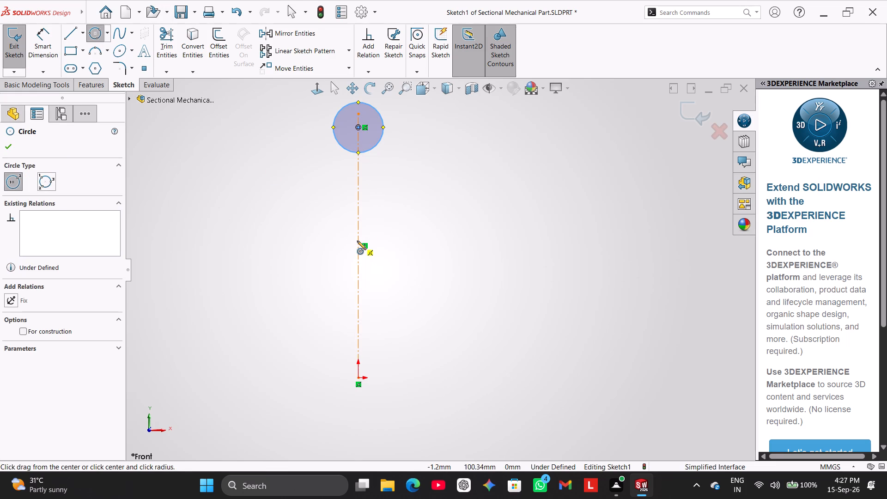
{"action": "left_click", "coordinate": [357, 240]}
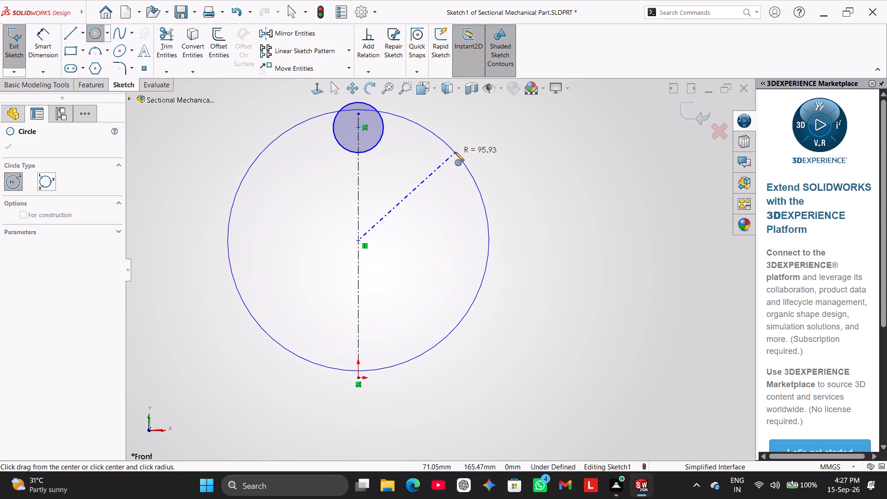
{"action": "left_click", "coordinate": [443, 201]}
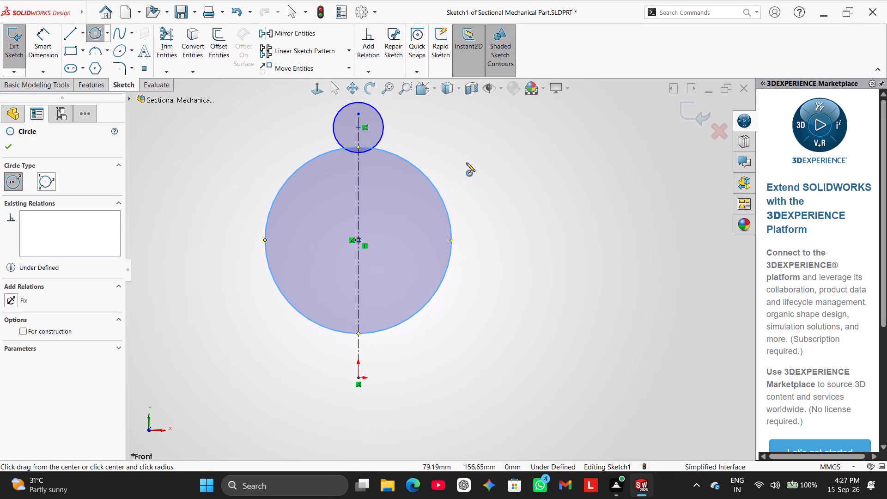
{"action": "right_click", "coordinate": [466, 161]}
{"action": "left_click", "coordinate": [485, 167]}
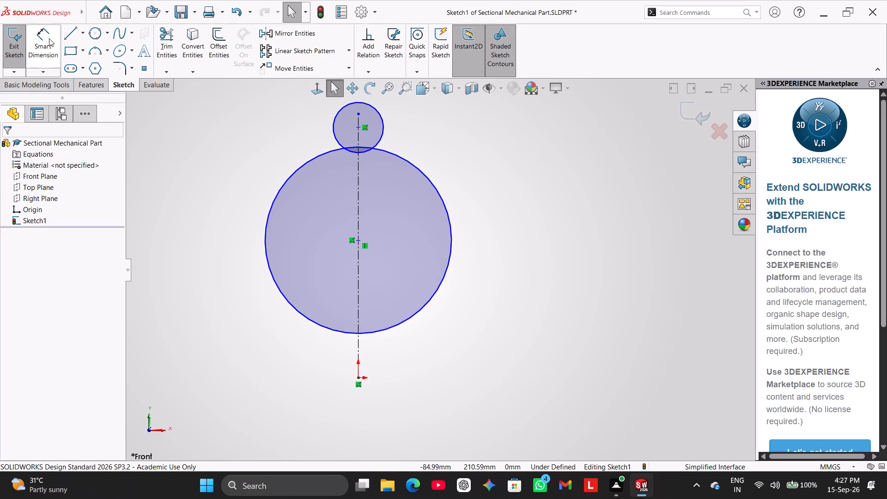
Dimension the distance from the origin to the large circle's centre as 45 mm.
{"action": "left_click", "coordinate": [49, 38]}
{"action": "left_click", "coordinate": [359, 376]}
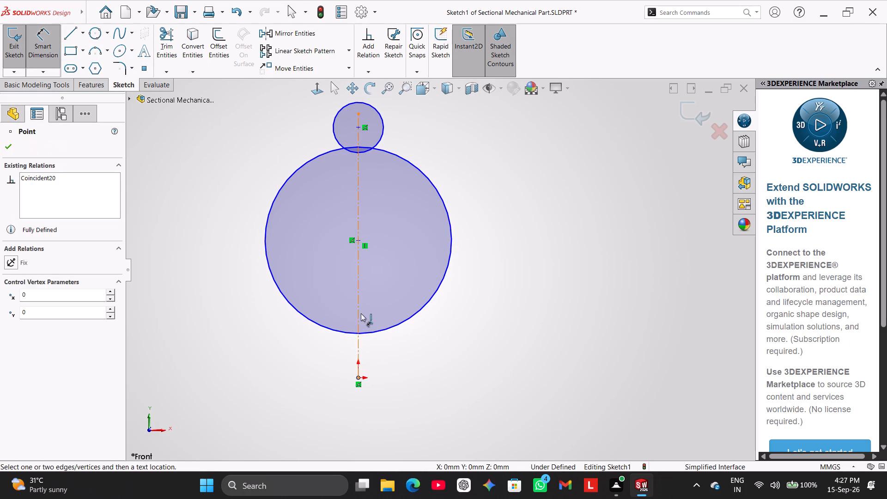
{"action": "left_click", "coordinate": [358, 240]}
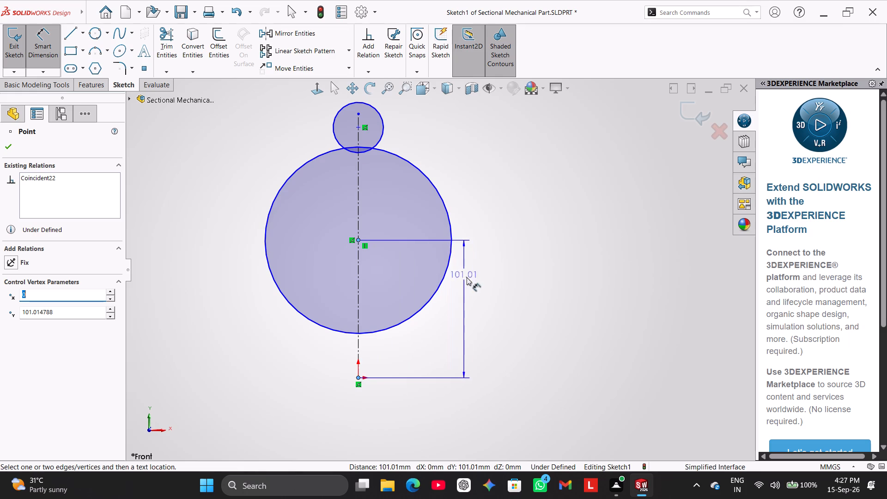
{"action": "left_click", "coordinate": [250, 285]}
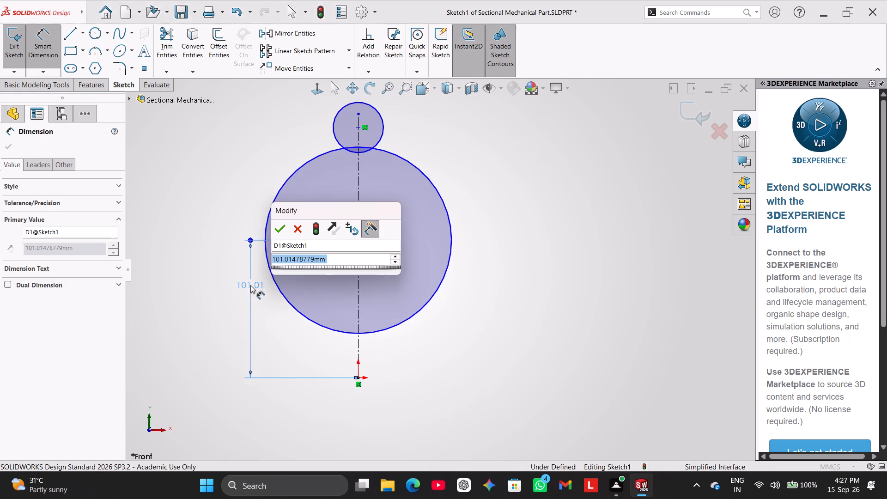
{"action": "type", "text": "45"}
{"action": "key", "text": "Return"}
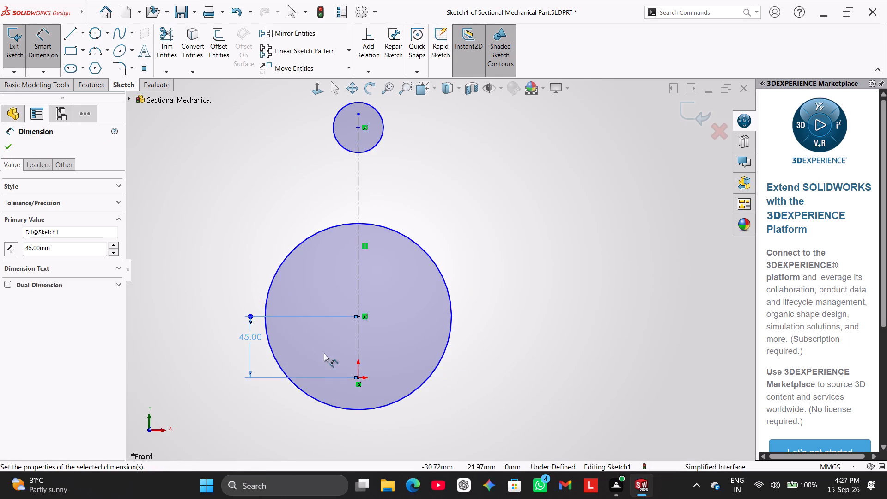
Dimension the distance between the large and small circles' centres as 45 mm.
{"action": "left_click", "coordinate": [358, 314]}
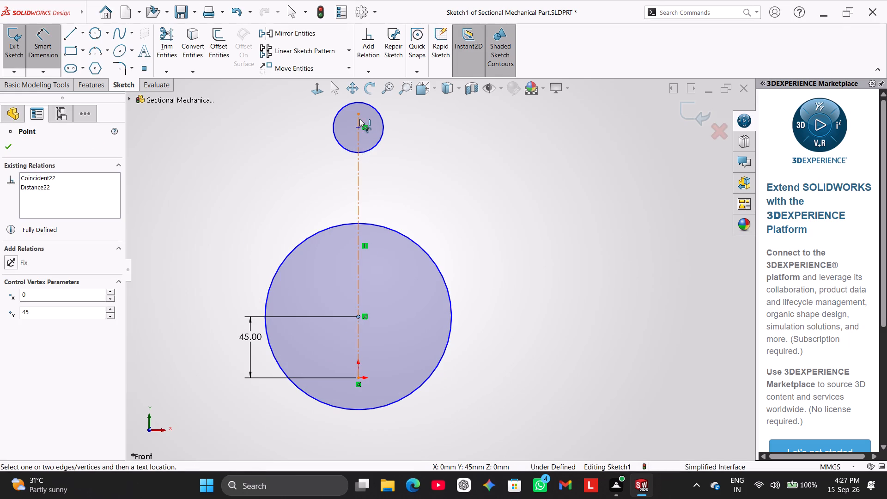
{"action": "left_click", "coordinate": [358, 127]}
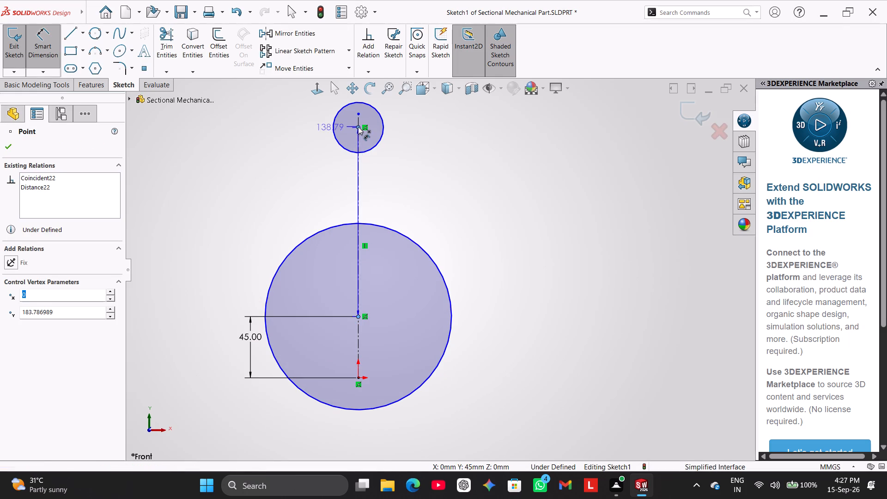
{"action": "left_click", "coordinate": [256, 211]}
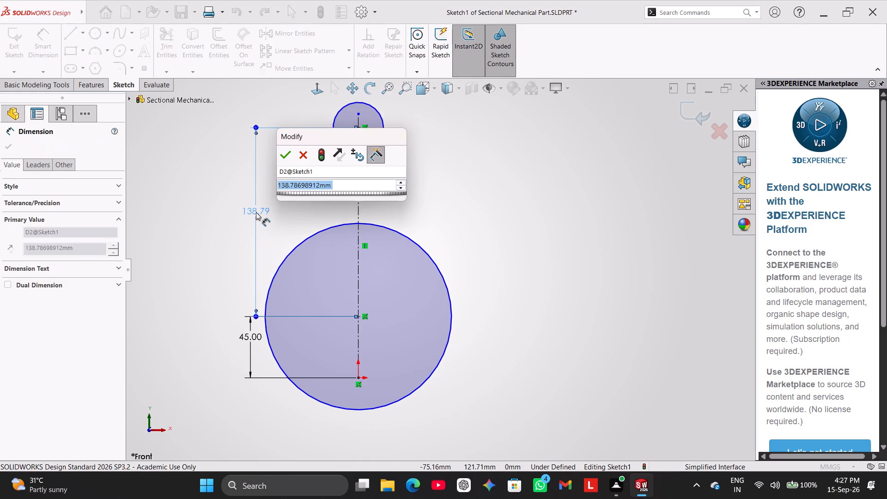
{"action": "type", "text": "45"}
{"action": "key", "text": "Return"}
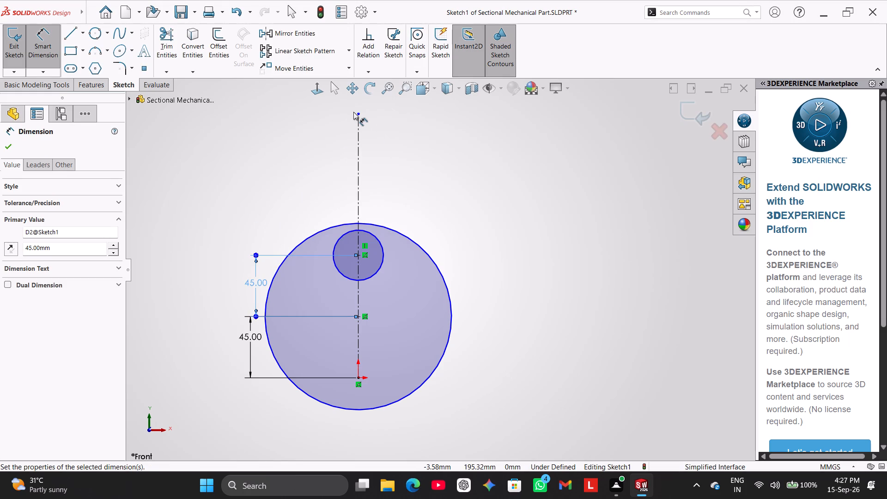
Shorten the vertical centerline by moving its upper endpoint onto the small circle's centre.
{"action": "left_click_drag", "start_coordinate": [358, 112], "coordinate": [365, 160]}
{"action": "right_click", "coordinate": [391, 147]}
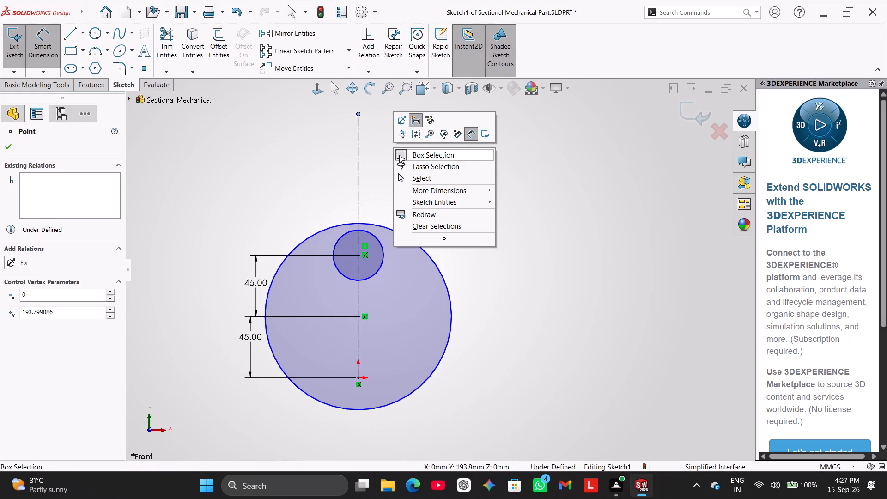
{"action": "left_click", "coordinate": [406, 176]}
{"action": "left_click_drag", "start_coordinate": [356, 114], "coordinate": [359, 119]}
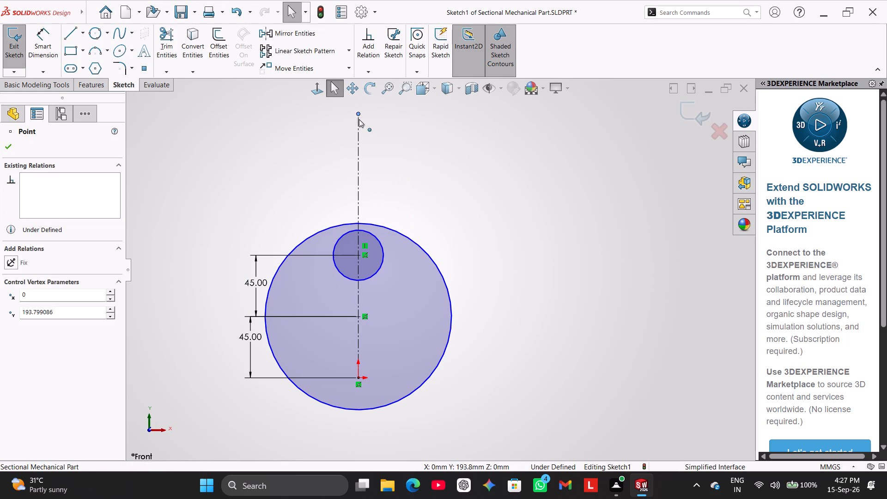
{"action": "left_click_drag", "start_coordinate": [359, 119], "coordinate": [389, 254]}
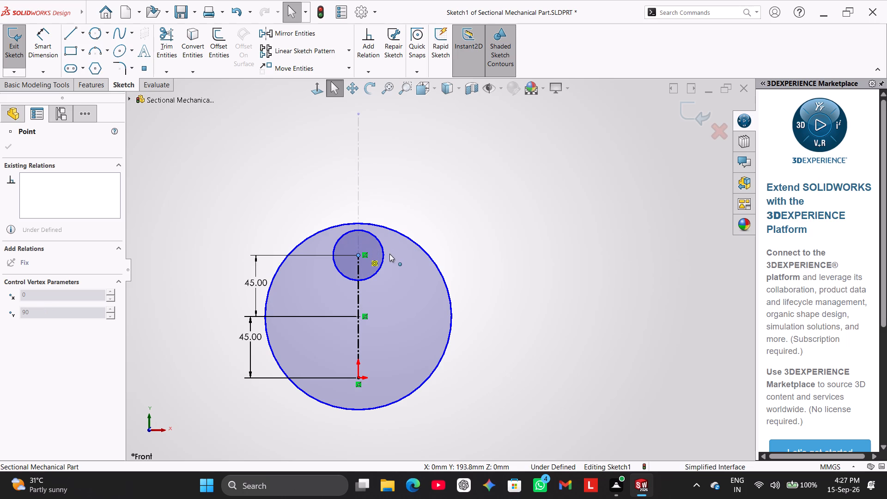
{"action": "left_click_drag", "start_coordinate": [389, 254], "coordinate": [389, 254]}
{"action": "right_click", "coordinate": [367, 182]}
{"action": "left_click", "coordinate": [308, 183]}
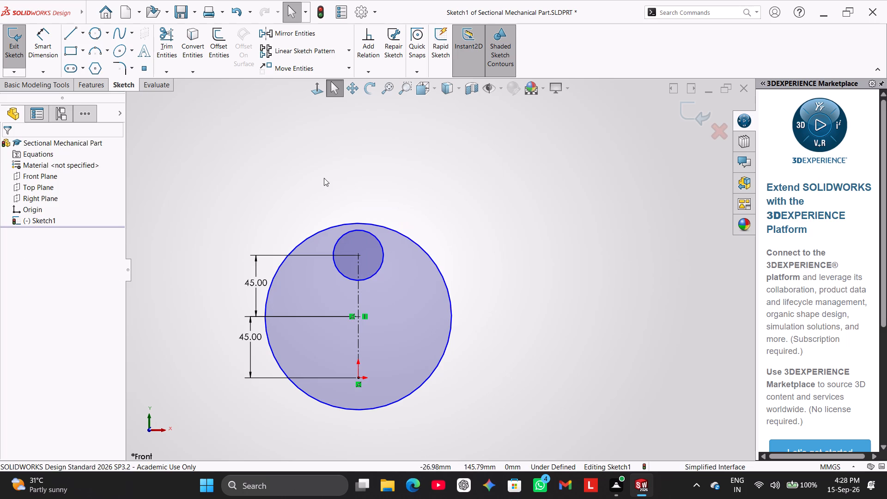
Dimension the small circle's diameter as 14 mm.
{"action": "right_click_drag", "start_coordinate": [324, 178], "coordinate": [365, 174]}
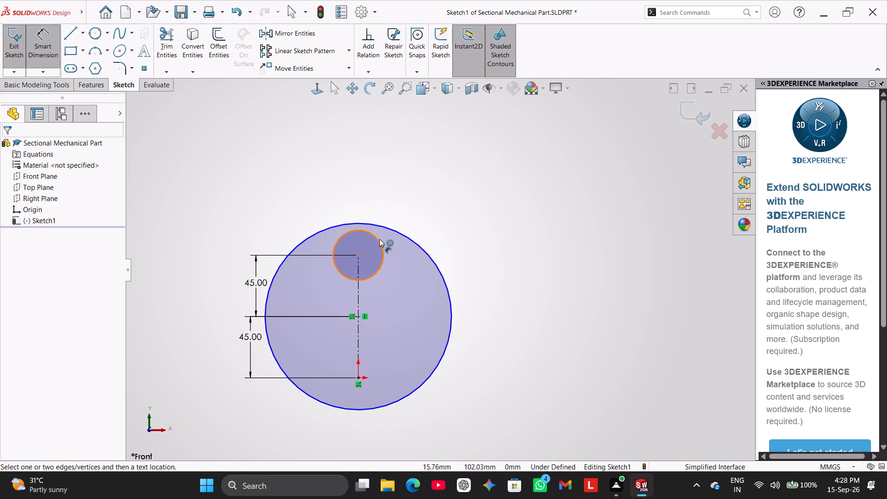
{"action": "left_click", "coordinate": [379, 239]}
{"action": "left_click", "coordinate": [404, 180]}
{"action": "type", "text": "14"}
{"action": "key", "text": "Return"}
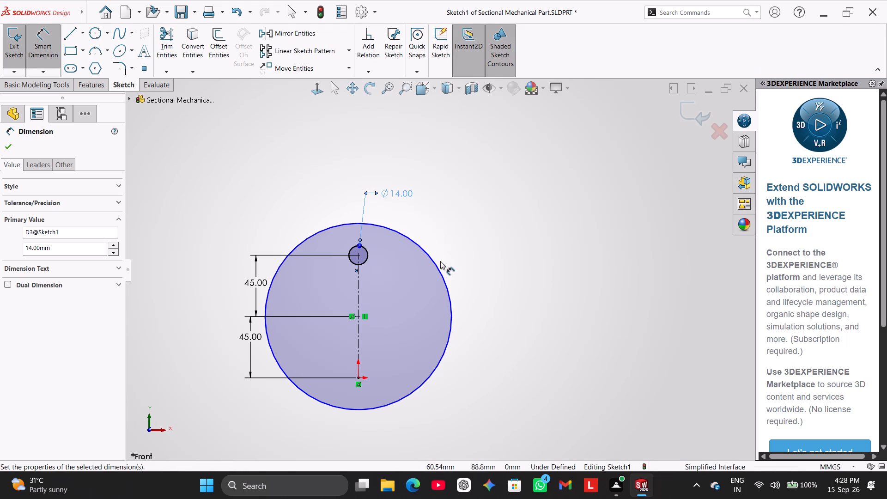
Dimension the large circle's diameter as 100 mm.
{"action": "left_click", "coordinate": [437, 271]}
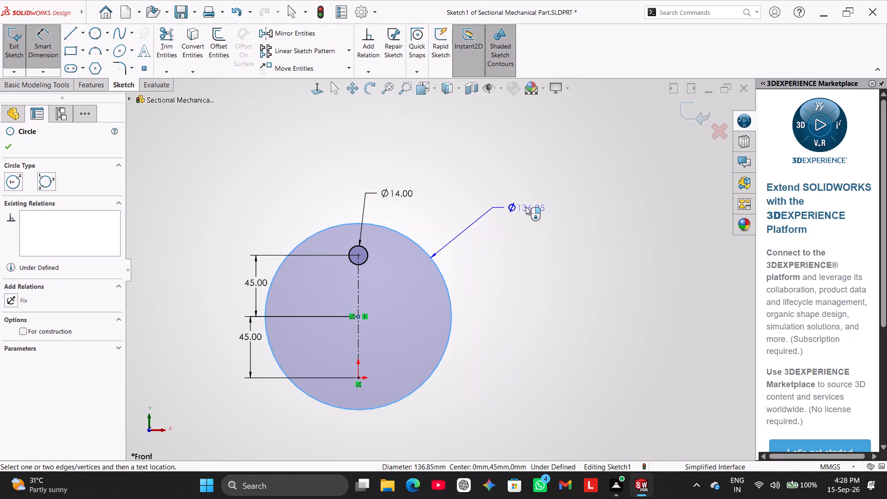
{"action": "left_click", "coordinate": [526, 207]}
{"action": "type", "text": "100"}
{"action": "key", "text": "Return"}
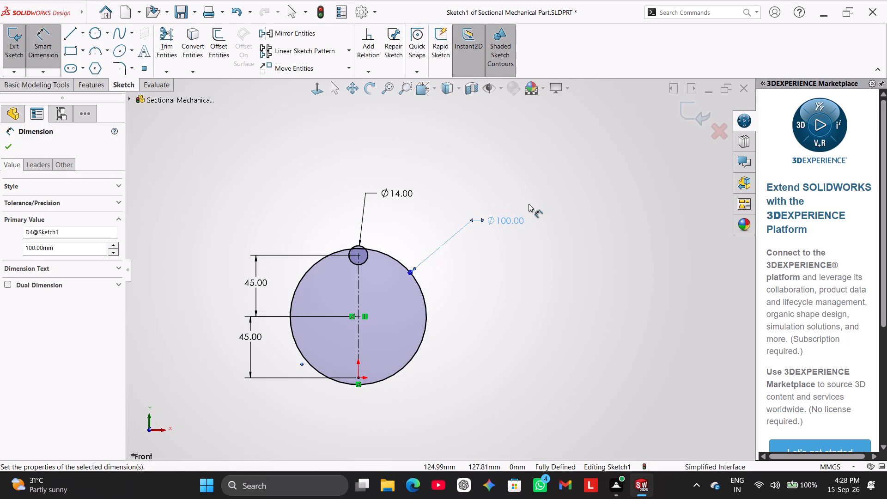
{"action": "right_click", "coordinate": [480, 318]}
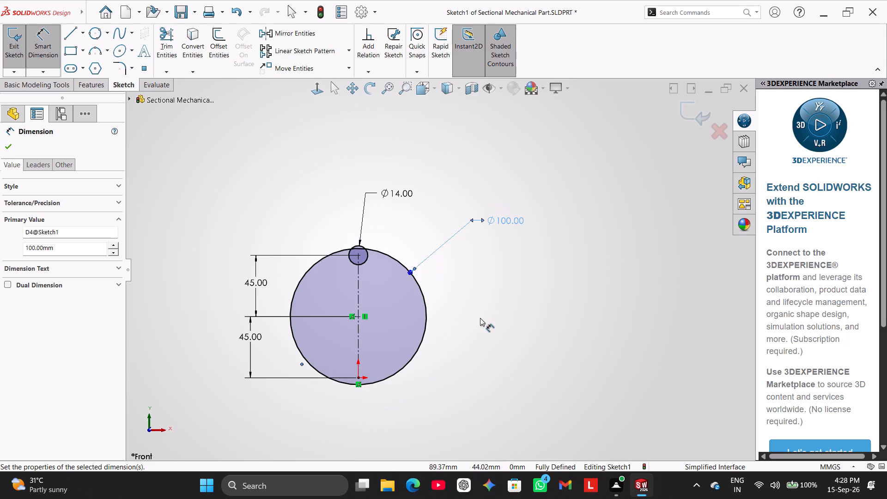
{"action": "left_click", "coordinate": [519, 347]}
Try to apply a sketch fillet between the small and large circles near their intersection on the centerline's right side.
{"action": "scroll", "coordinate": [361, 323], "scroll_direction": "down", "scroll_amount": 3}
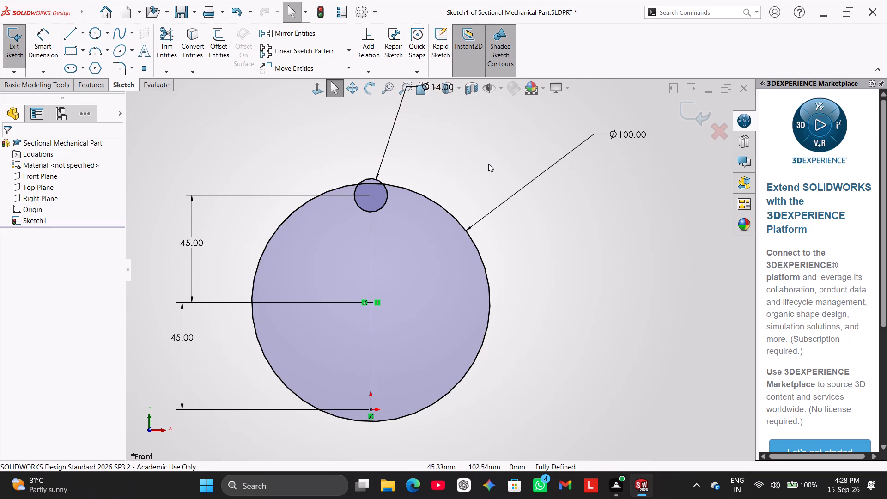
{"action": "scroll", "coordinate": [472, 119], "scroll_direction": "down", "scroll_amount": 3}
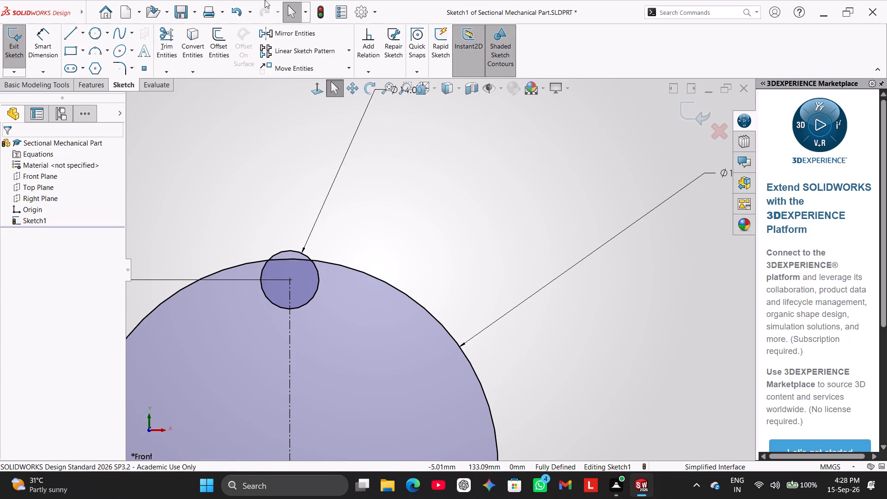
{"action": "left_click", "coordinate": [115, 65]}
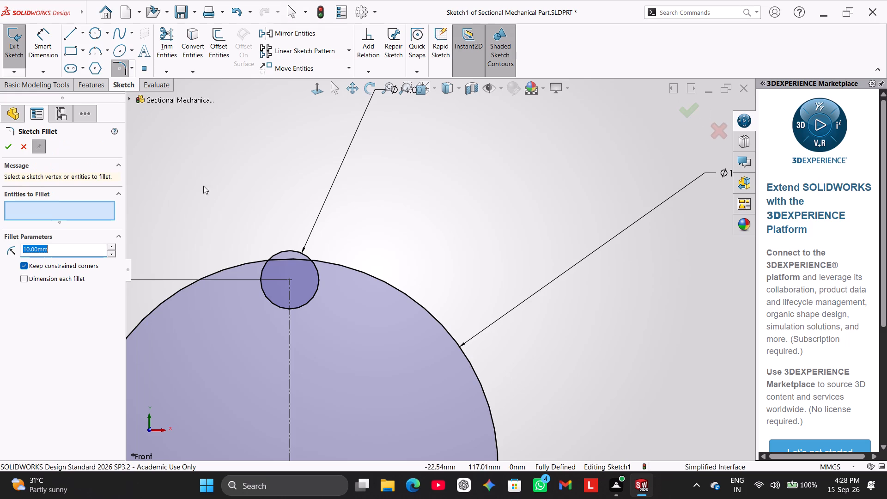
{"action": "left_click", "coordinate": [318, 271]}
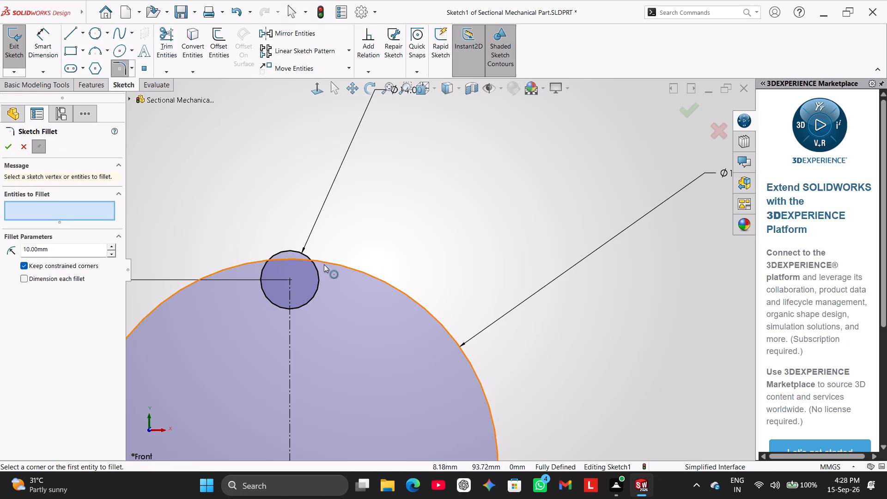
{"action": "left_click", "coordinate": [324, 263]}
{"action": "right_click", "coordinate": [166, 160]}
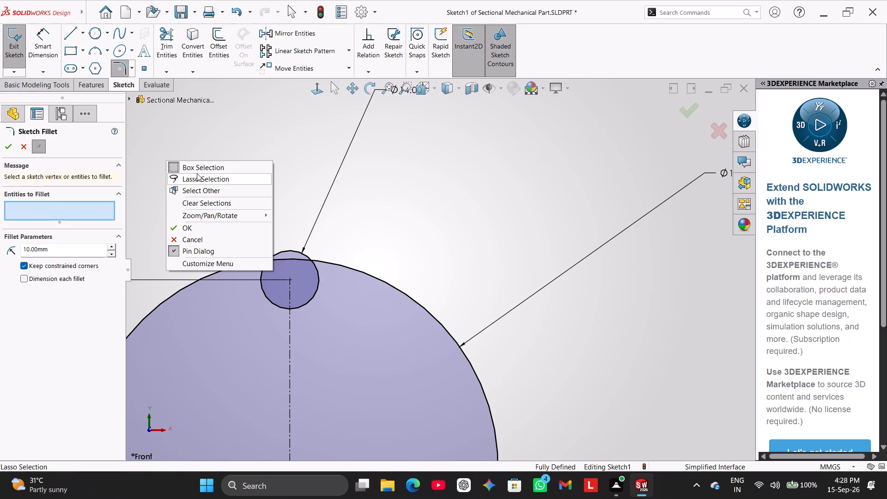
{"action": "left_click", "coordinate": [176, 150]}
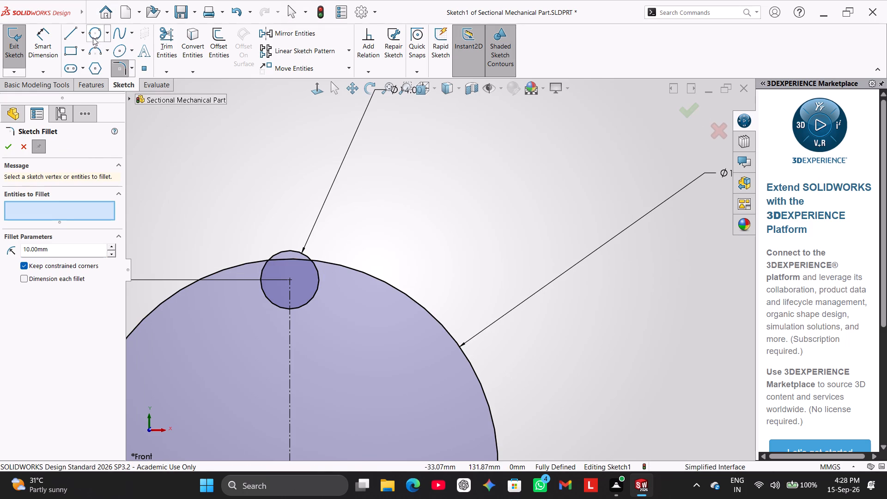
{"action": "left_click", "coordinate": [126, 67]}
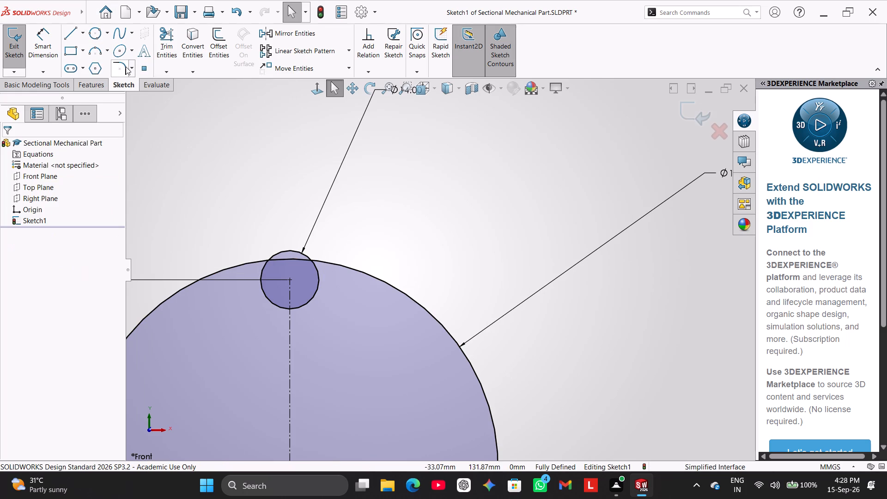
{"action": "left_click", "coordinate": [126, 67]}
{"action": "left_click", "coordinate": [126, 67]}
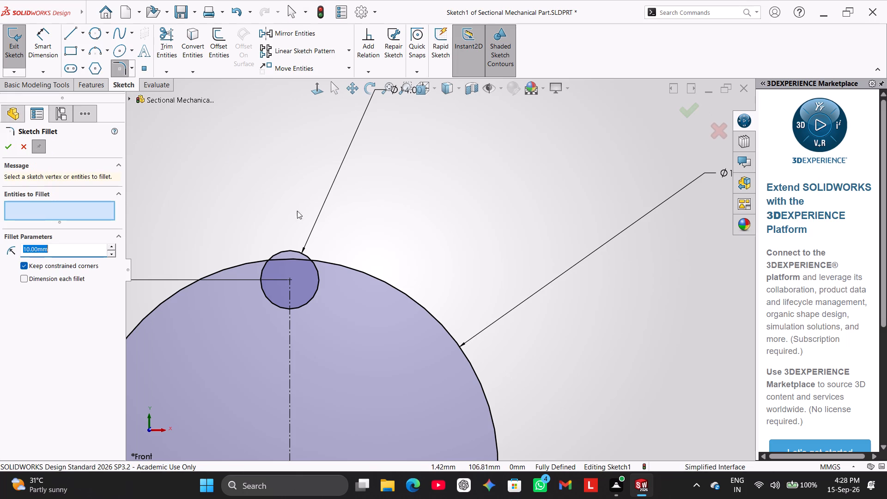
Draw a perimeter circle of about 2 mm radius inside the large circle, tangent to it and to the small circle's right side.
{"action": "left_click", "coordinate": [89, 32]}
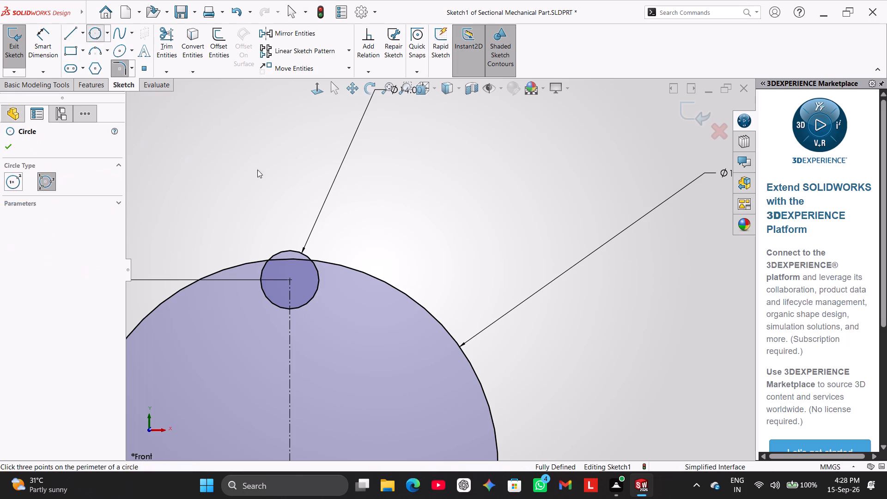
{"action": "scroll", "coordinate": [360, 210], "scroll_direction": "down", "scroll_amount": 4}
{"action": "scroll", "coordinate": [340, 393], "scroll_direction": "down", "scroll_amount": 3}
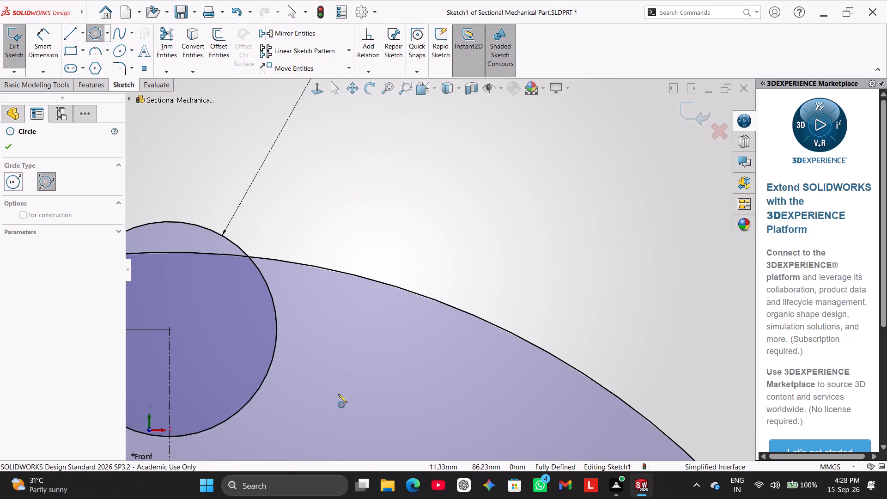
{"action": "left_click", "coordinate": [263, 275]}
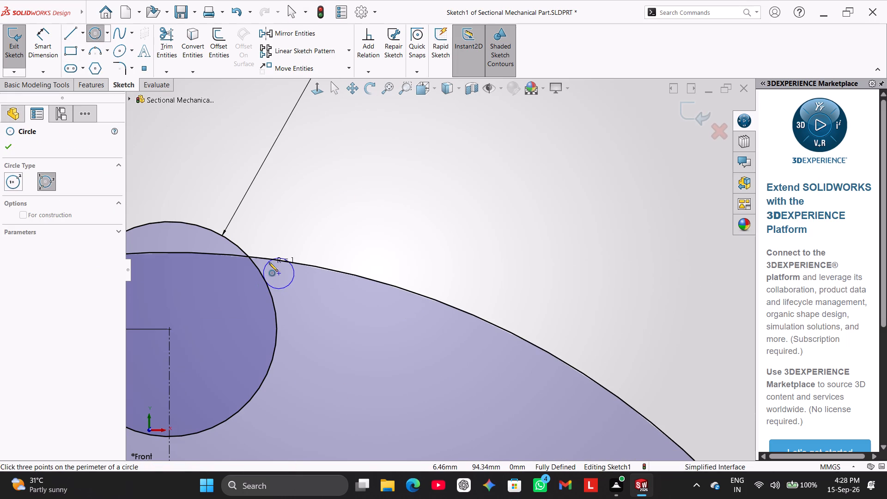
{"action": "left_click", "coordinate": [273, 260]}
{"action": "left_click", "coordinate": [326, 316]}
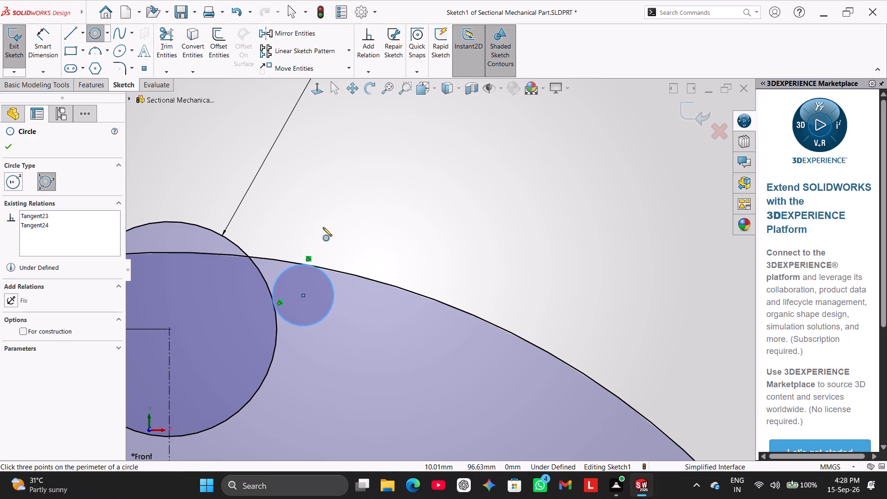
{"action": "right_click", "coordinate": [323, 227]}
{"action": "left_click", "coordinate": [339, 238]}
Trim the new tangent circle down to its short upper-left arc between the two tangent points.
{"action": "left_click", "coordinate": [158, 36]}
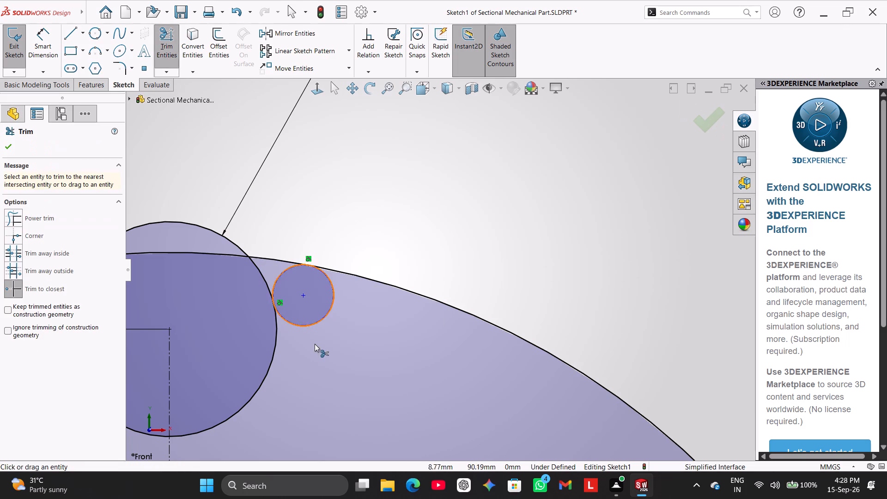
{"action": "left_click", "coordinate": [320, 319]}
Dimension the tangent arc's radius as 4 mm.
{"action": "left_click", "coordinate": [32, 39]}
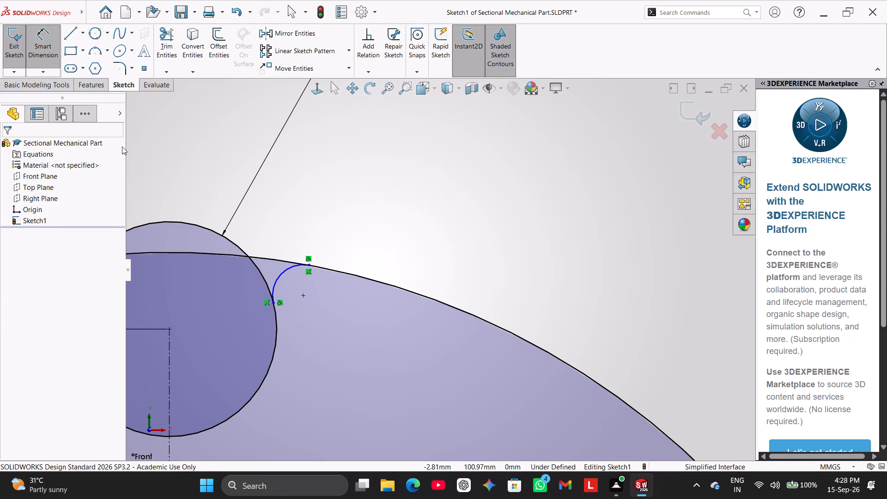
{"action": "left_click", "coordinate": [281, 271]}
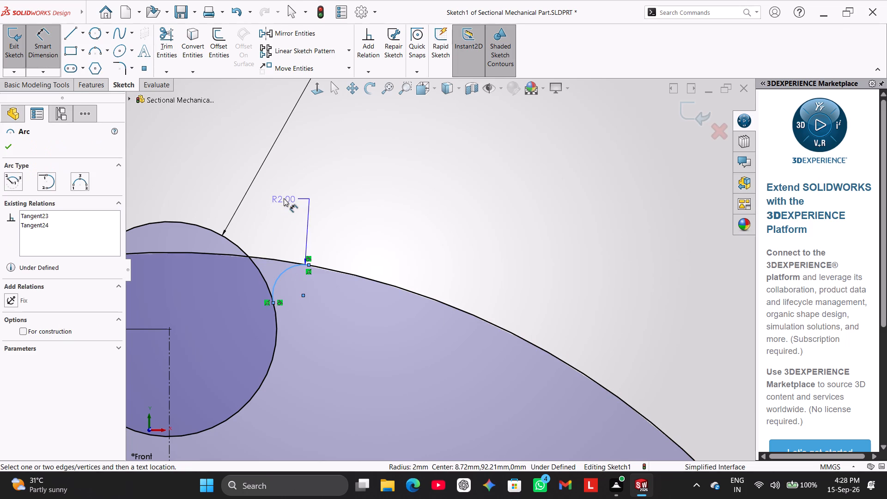
{"action": "left_click", "coordinate": [261, 210]}
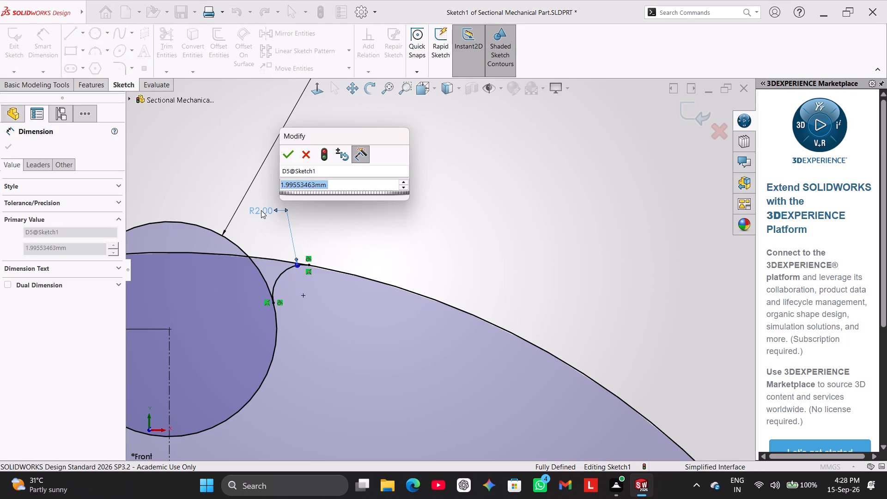
{"action": "key", "text": "4"}
{"action": "key", "text": "Return"}
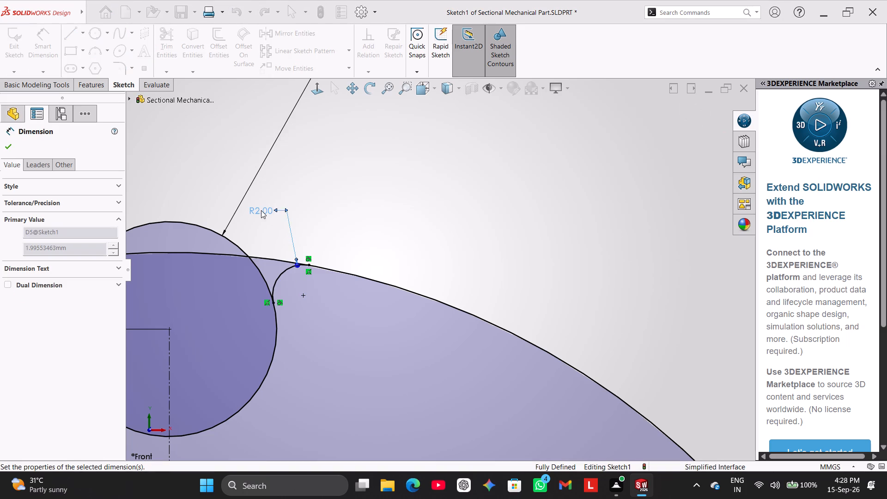
{"action": "right_click", "coordinate": [380, 190]}
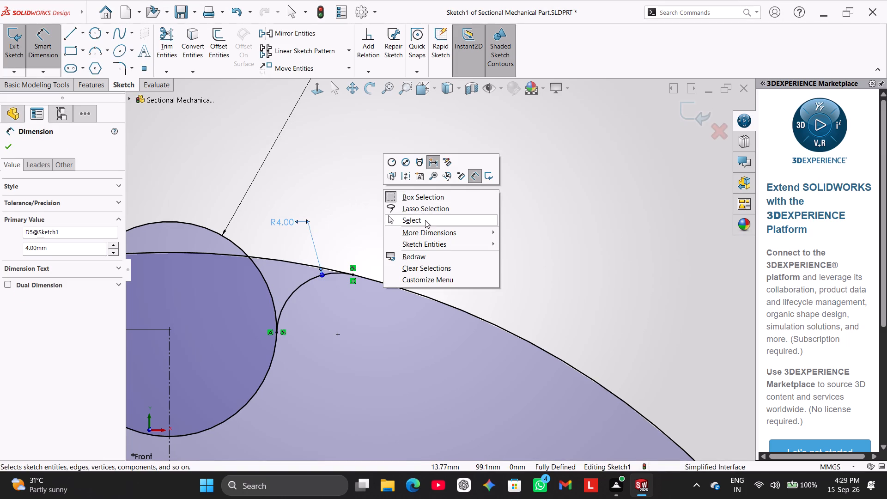
{"action": "left_click", "coordinate": [425, 219]}
Trim the small circle to its lower-right arc ending at the centerline, and remove the large circle's segments between that notch's sides.
{"action": "left_click", "coordinate": [284, 96]}
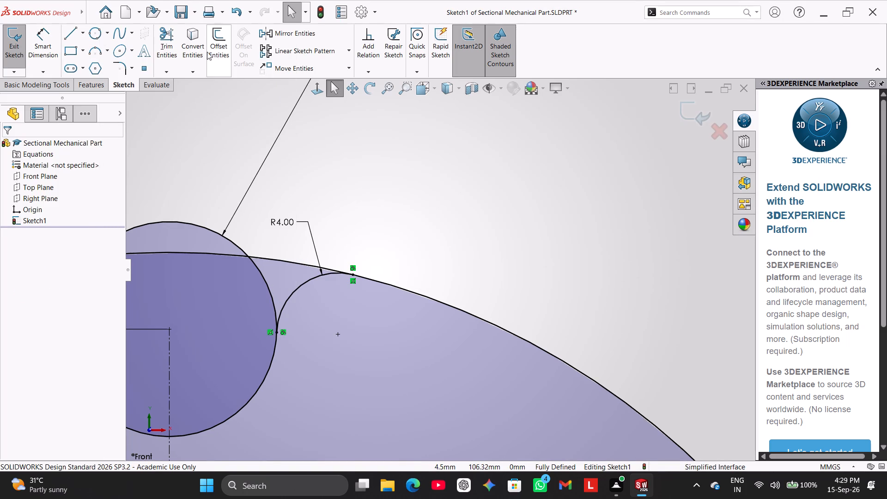
{"action": "left_click", "coordinate": [170, 38]}
{"action": "scroll", "coordinate": [314, 260], "scroll_direction": "up", "scroll_amount": 2}
{"action": "left_click", "coordinate": [321, 262]}
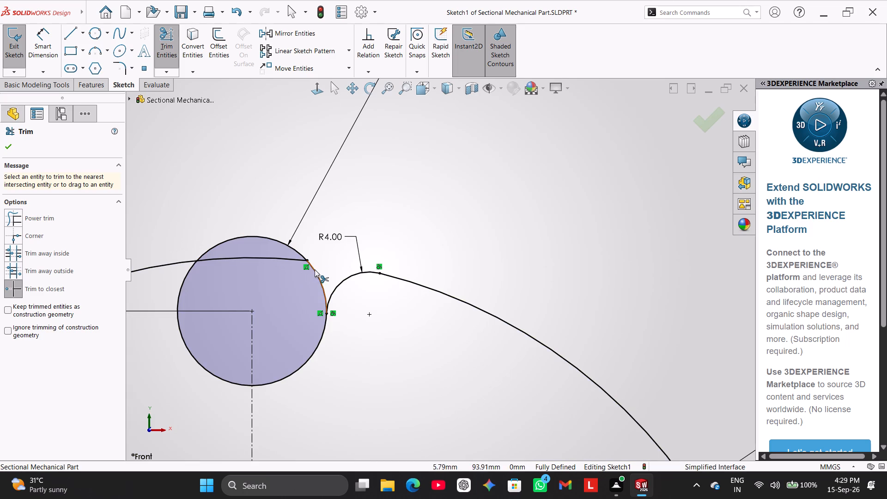
{"action": "left_click", "coordinate": [316, 272]}
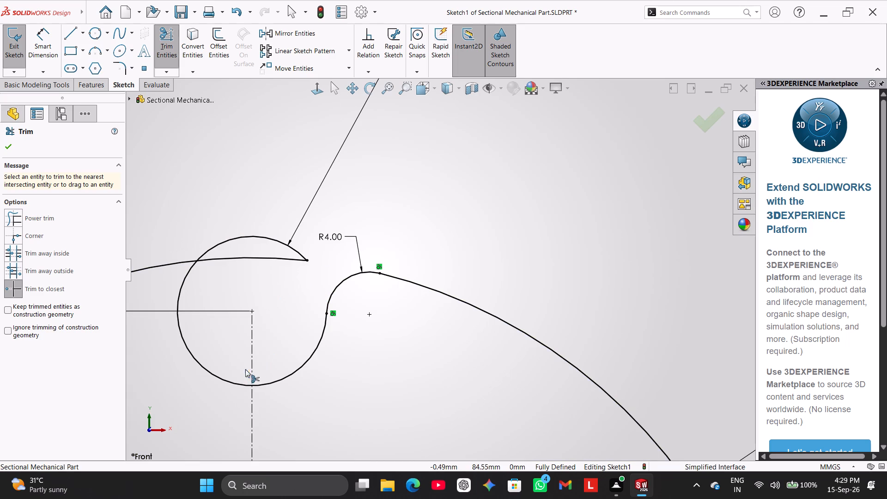
{"action": "left_click", "coordinate": [221, 378]}
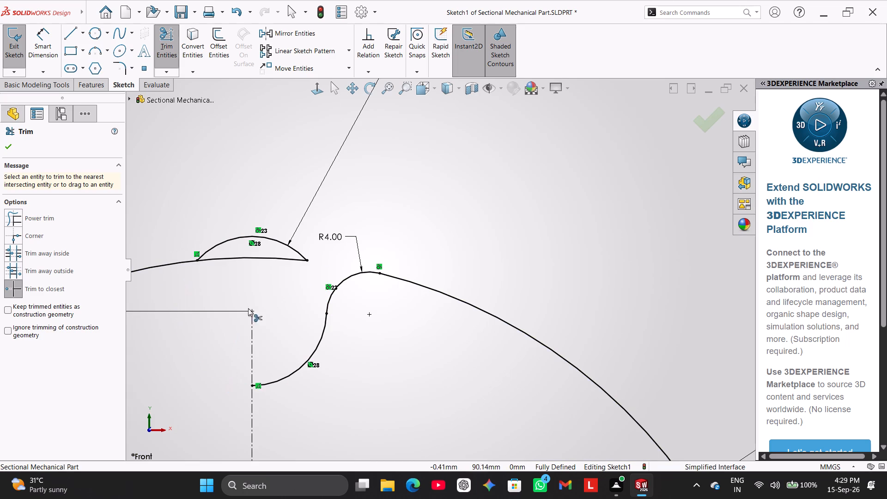
{"action": "left_click", "coordinate": [285, 261]}
{"action": "left_click", "coordinate": [295, 253]}
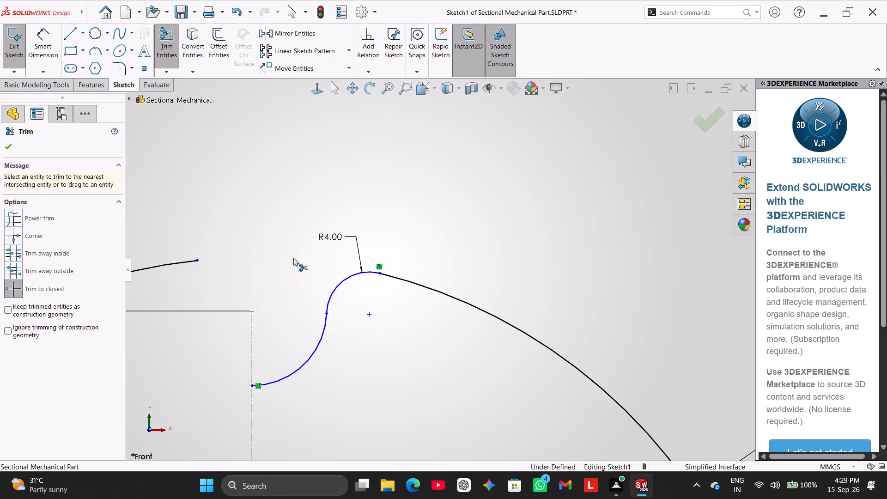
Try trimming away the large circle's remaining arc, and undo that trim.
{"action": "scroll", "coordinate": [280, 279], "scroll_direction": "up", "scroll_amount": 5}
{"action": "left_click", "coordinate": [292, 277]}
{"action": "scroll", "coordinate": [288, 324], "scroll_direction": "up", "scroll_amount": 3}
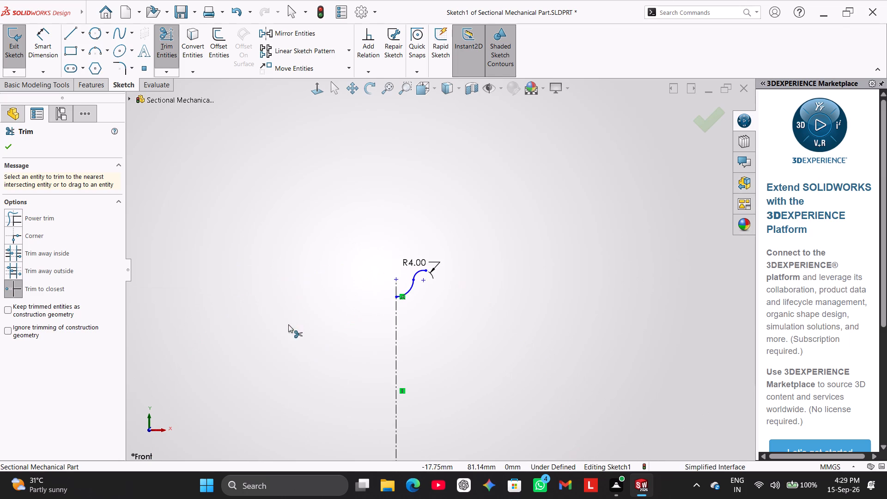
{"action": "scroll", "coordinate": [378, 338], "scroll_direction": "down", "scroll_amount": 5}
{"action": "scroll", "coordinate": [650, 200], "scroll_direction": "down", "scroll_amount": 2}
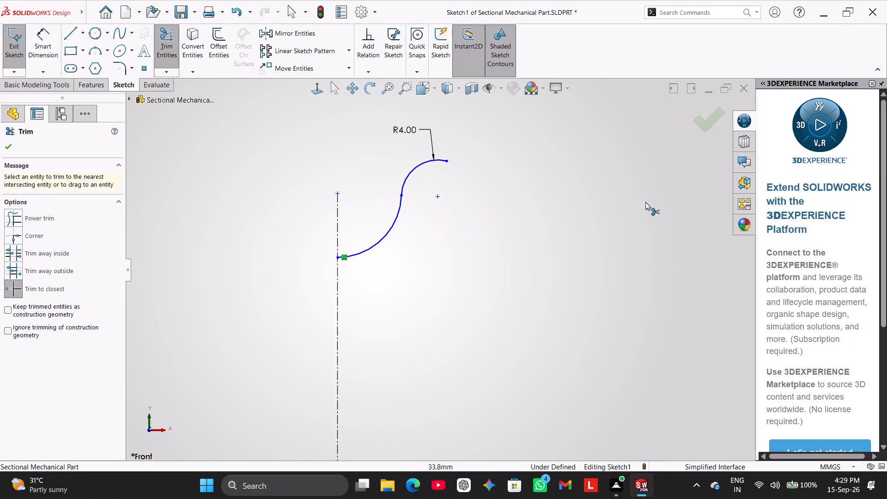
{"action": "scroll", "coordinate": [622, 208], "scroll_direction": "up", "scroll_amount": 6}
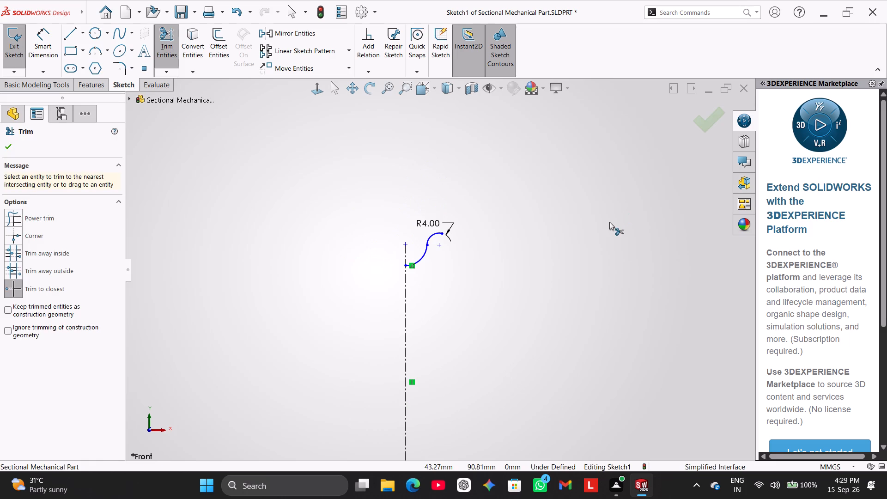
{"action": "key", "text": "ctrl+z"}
Dimension the radius of the small circle's remaining arc as 7 mm.
{"action": "scroll", "coordinate": [505, 447], "scroll_direction": "down", "scroll_amount": 2}
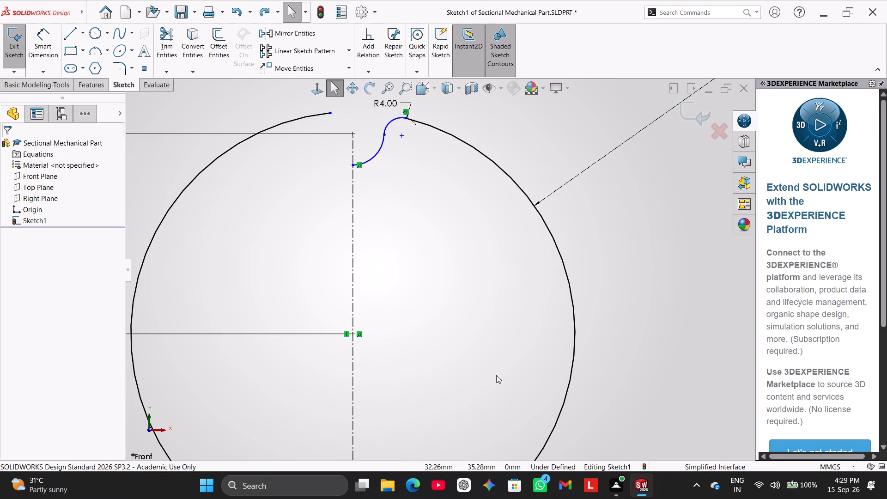
{"action": "scroll", "coordinate": [495, 368], "scroll_direction": "up", "scroll_amount": 1}
{"action": "scroll", "coordinate": [512, 410], "scroll_direction": "up", "scroll_amount": 3}
{"action": "scroll", "coordinate": [401, 368], "scroll_direction": "down", "scroll_amount": 1}
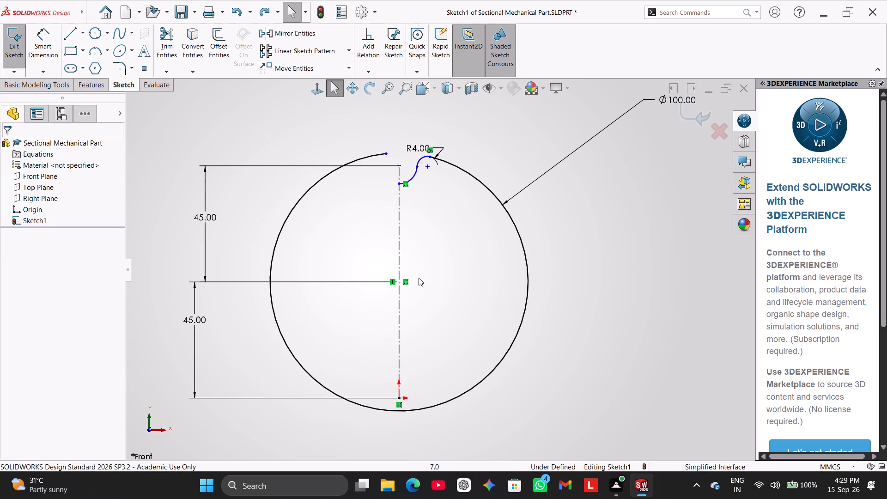
{"action": "scroll", "coordinate": [486, 195], "scroll_direction": "down", "scroll_amount": 2}
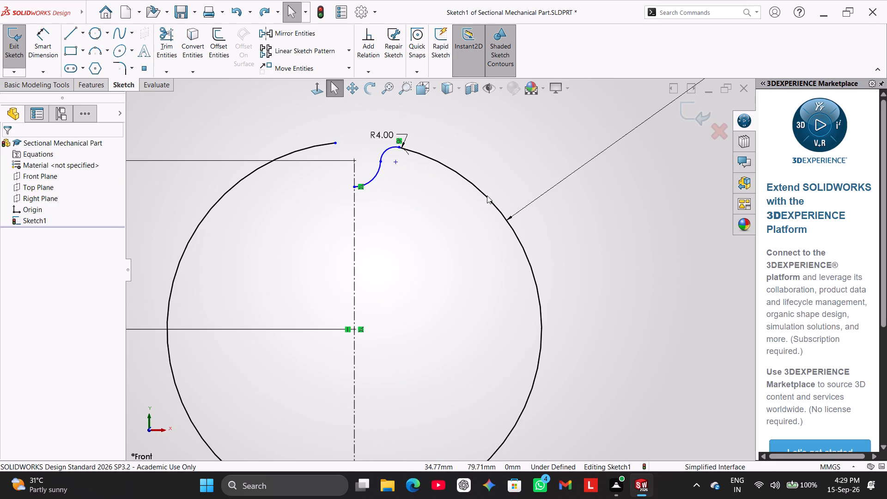
{"action": "scroll", "coordinate": [487, 195], "scroll_direction": "down", "scroll_amount": 2}
{"action": "left_click", "coordinate": [41, 44]}
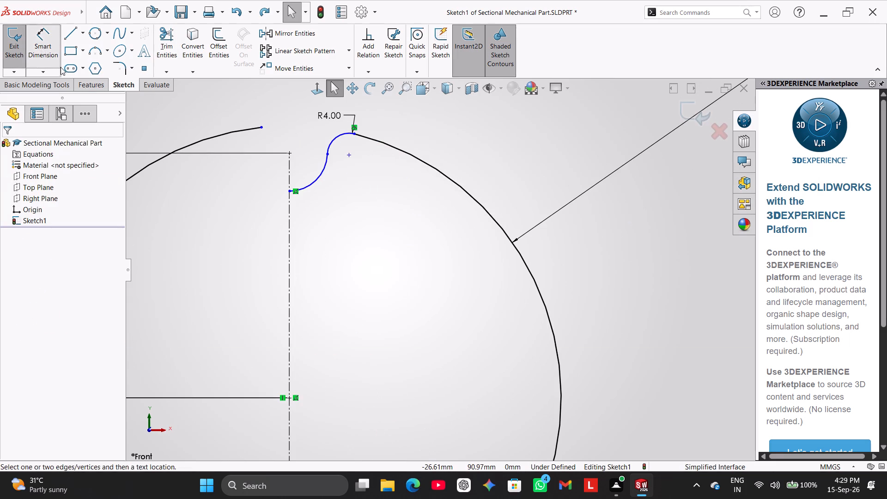
{"action": "left_click", "coordinate": [312, 183]}
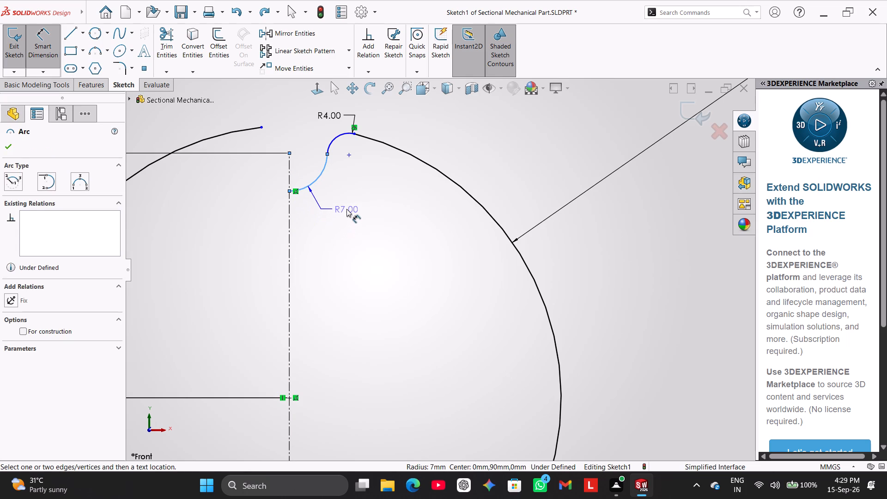
{"action": "left_click", "coordinate": [346, 209]}
{"action": "left_click", "coordinate": [379, 154]}
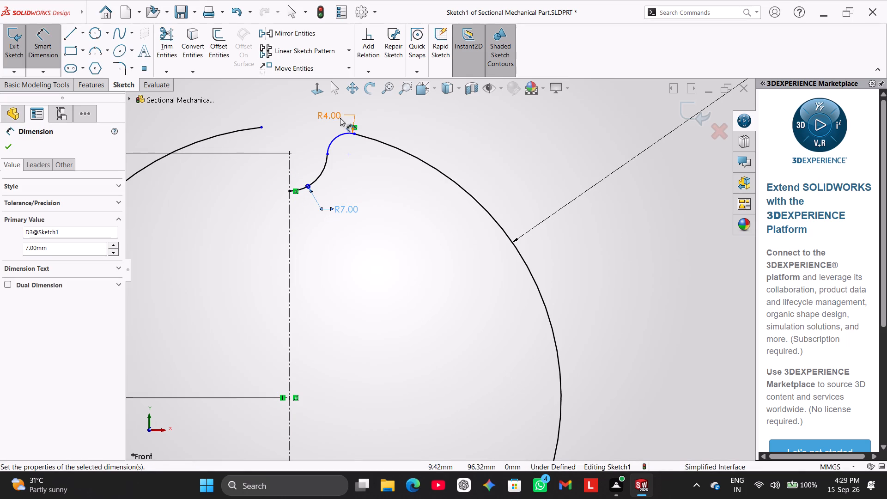
Reposition the 4 mm radius dimension's text above the notch, farther toward the centerline.
{"action": "left_click_drag", "start_coordinate": [335, 114], "coordinate": [323, 117]}
{"action": "right_click", "coordinate": [394, 121]}
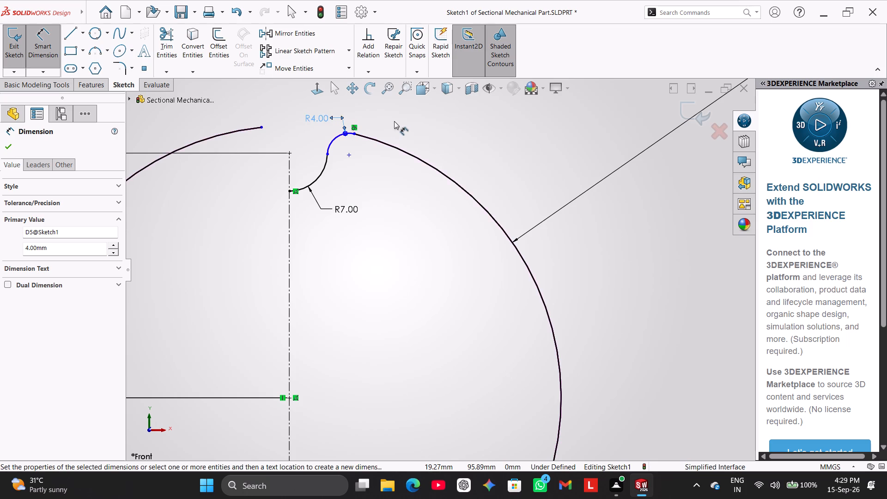
{"action": "left_click", "coordinate": [418, 149]}
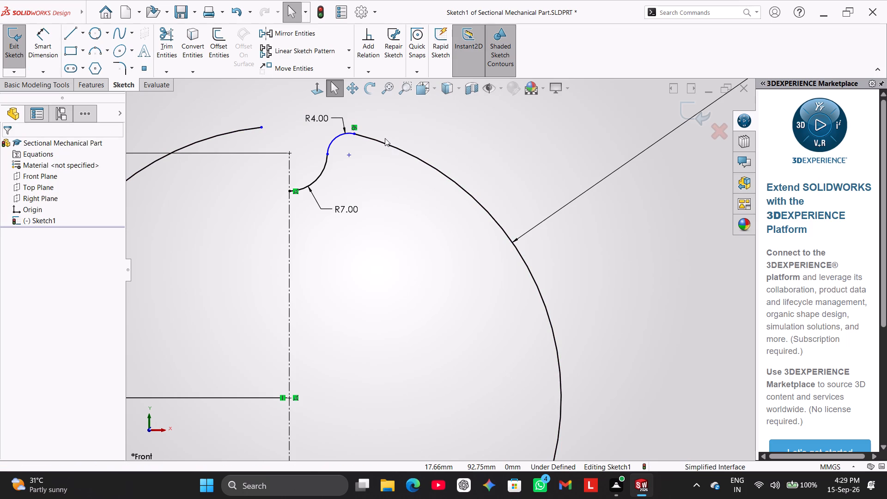
Add a tangent relation between the 4 mm radius arc and the 7 mm radius arc.
{"action": "scroll", "coordinate": [385, 138], "scroll_direction": "down", "scroll_amount": 2}
{"action": "left_click", "coordinate": [319, 154], "text": "ctrl"}
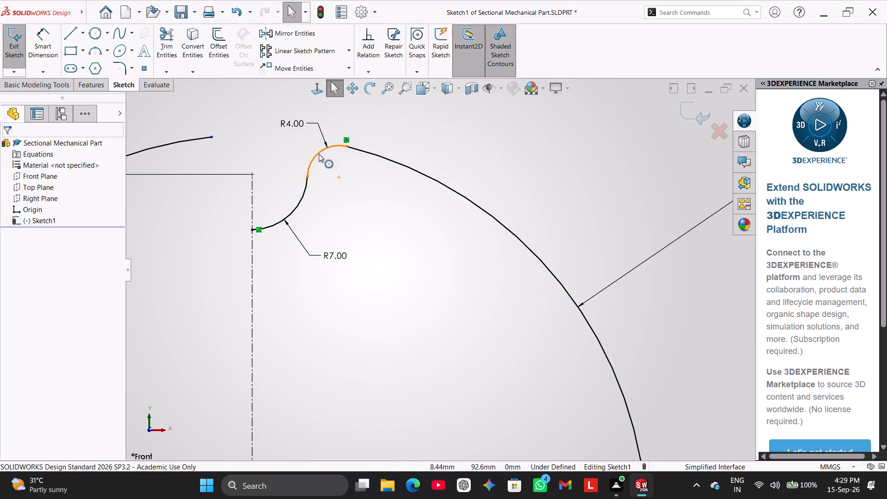
{"action": "left_click", "coordinate": [308, 184], "text": "ctrl"}
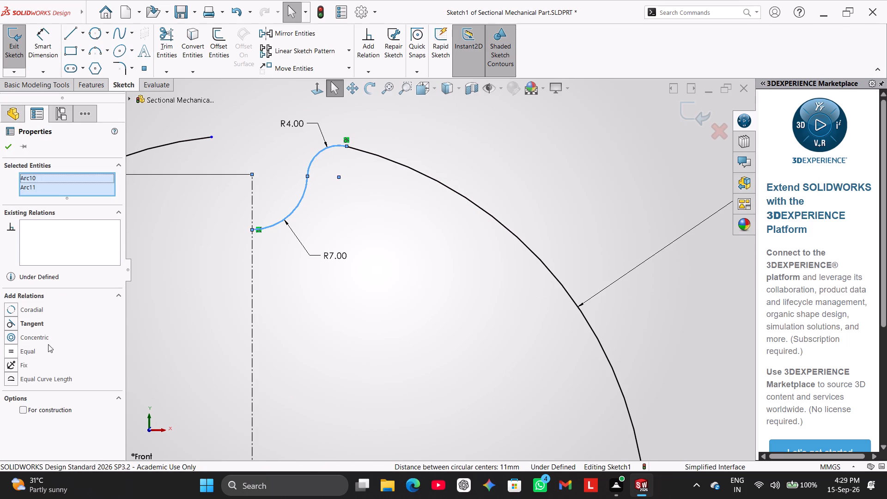
{"action": "left_click", "coordinate": [33, 321]}
{"action": "left_click", "coordinate": [501, 142]}
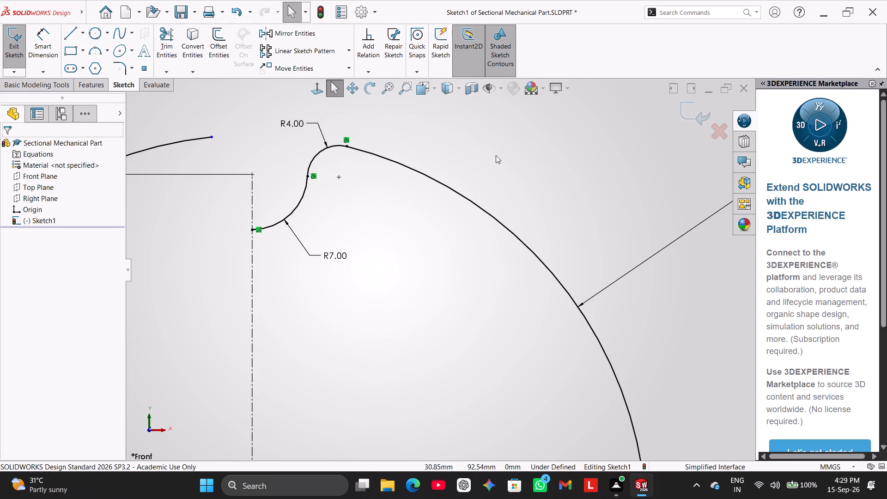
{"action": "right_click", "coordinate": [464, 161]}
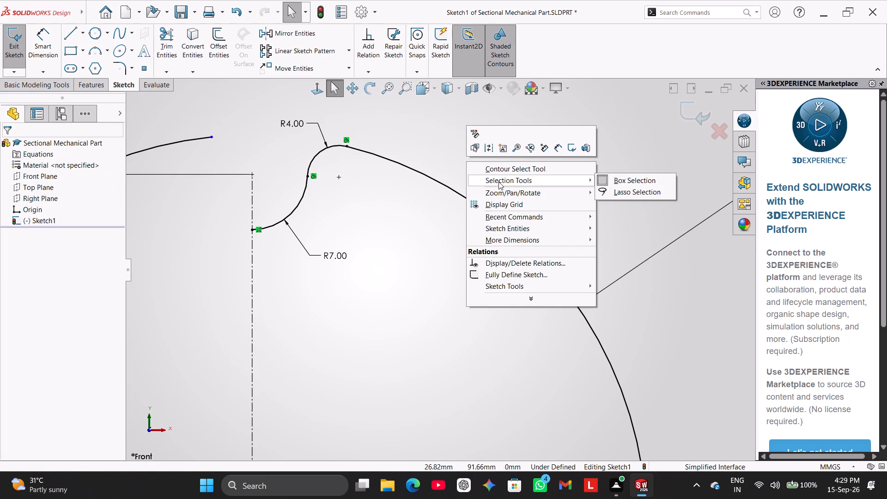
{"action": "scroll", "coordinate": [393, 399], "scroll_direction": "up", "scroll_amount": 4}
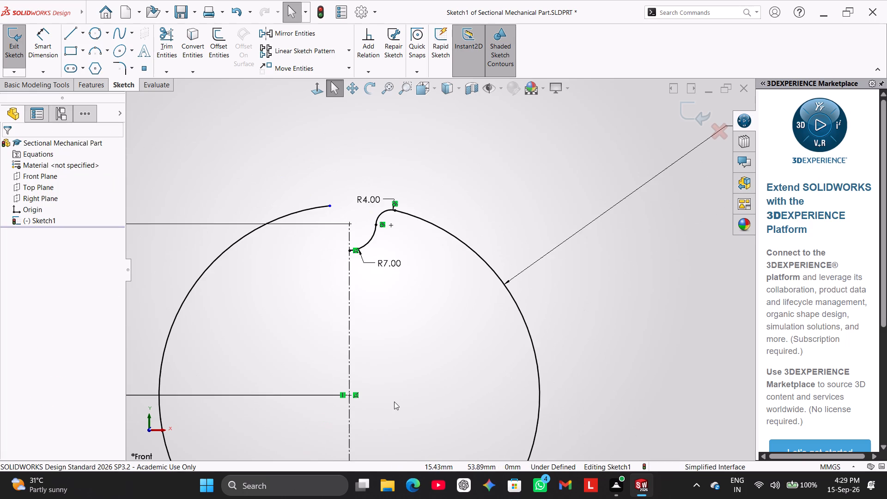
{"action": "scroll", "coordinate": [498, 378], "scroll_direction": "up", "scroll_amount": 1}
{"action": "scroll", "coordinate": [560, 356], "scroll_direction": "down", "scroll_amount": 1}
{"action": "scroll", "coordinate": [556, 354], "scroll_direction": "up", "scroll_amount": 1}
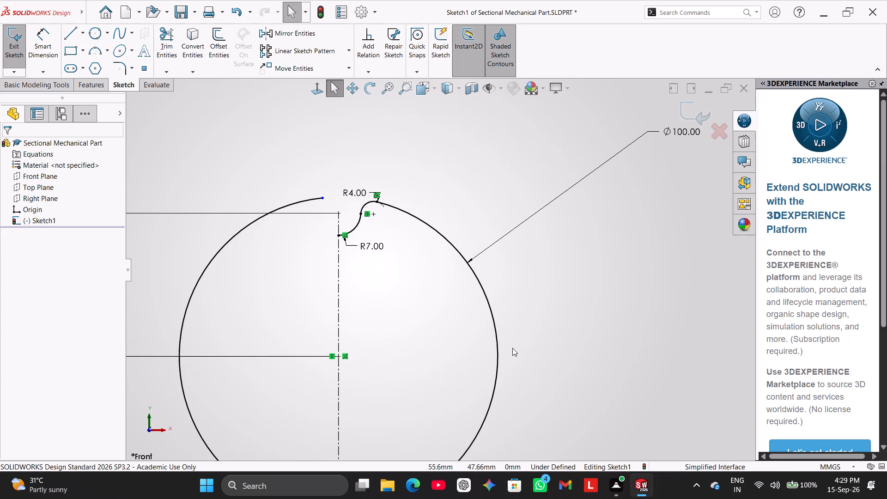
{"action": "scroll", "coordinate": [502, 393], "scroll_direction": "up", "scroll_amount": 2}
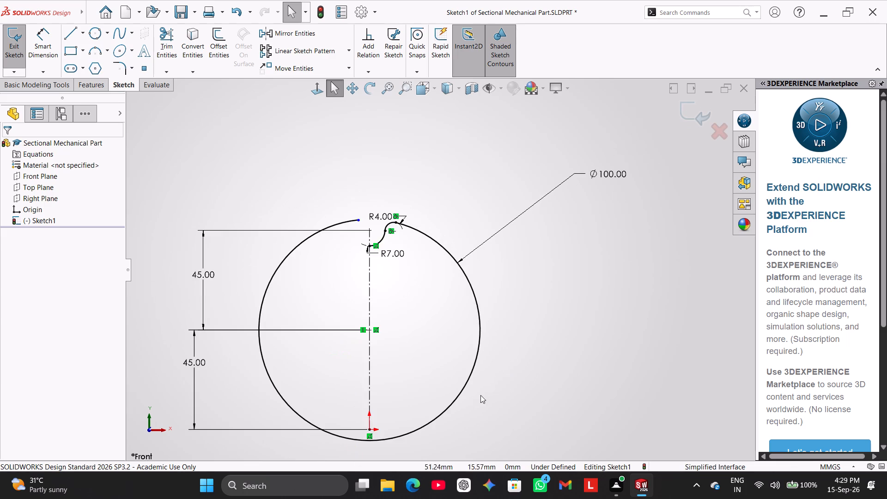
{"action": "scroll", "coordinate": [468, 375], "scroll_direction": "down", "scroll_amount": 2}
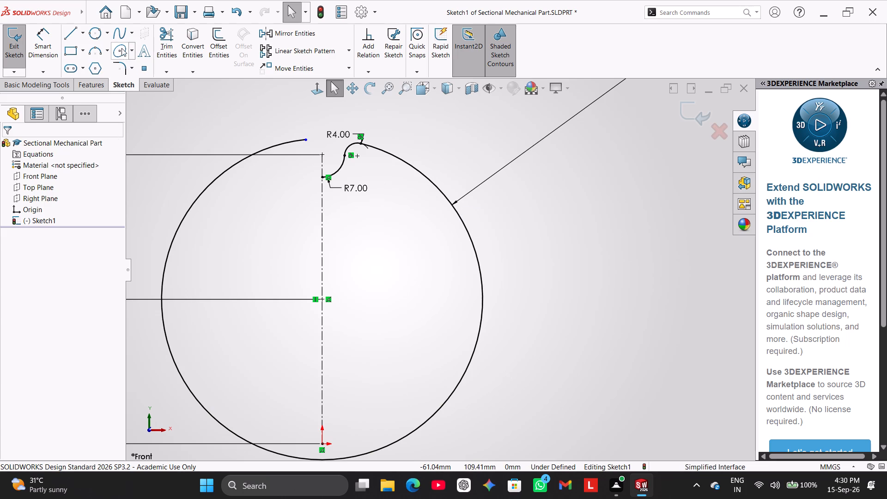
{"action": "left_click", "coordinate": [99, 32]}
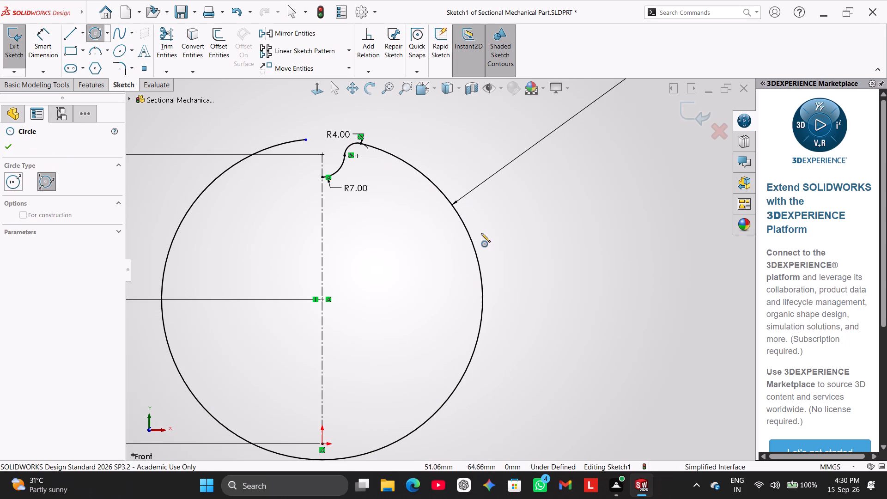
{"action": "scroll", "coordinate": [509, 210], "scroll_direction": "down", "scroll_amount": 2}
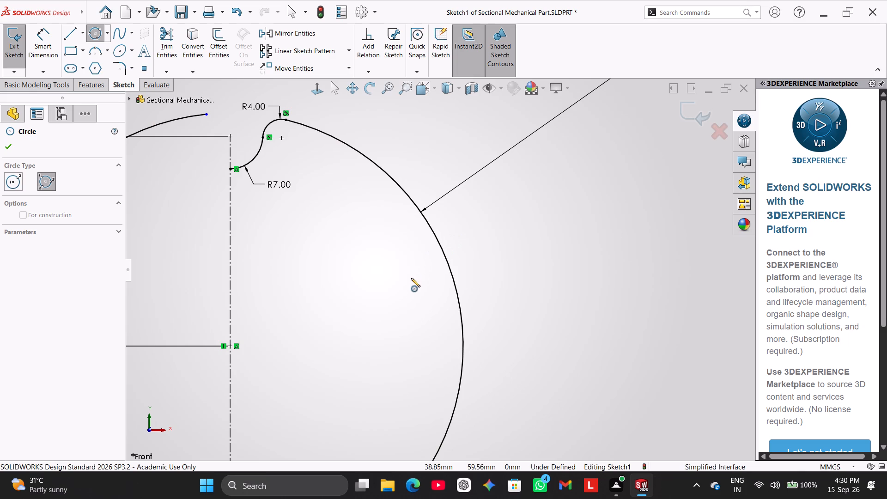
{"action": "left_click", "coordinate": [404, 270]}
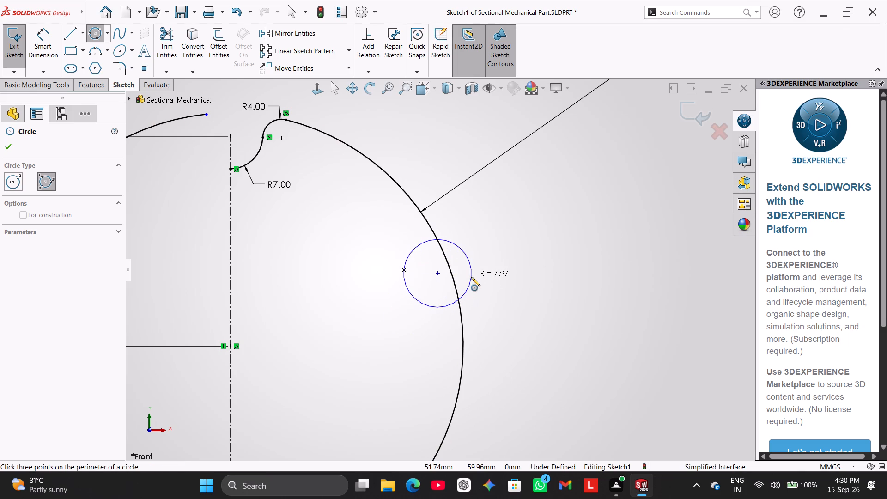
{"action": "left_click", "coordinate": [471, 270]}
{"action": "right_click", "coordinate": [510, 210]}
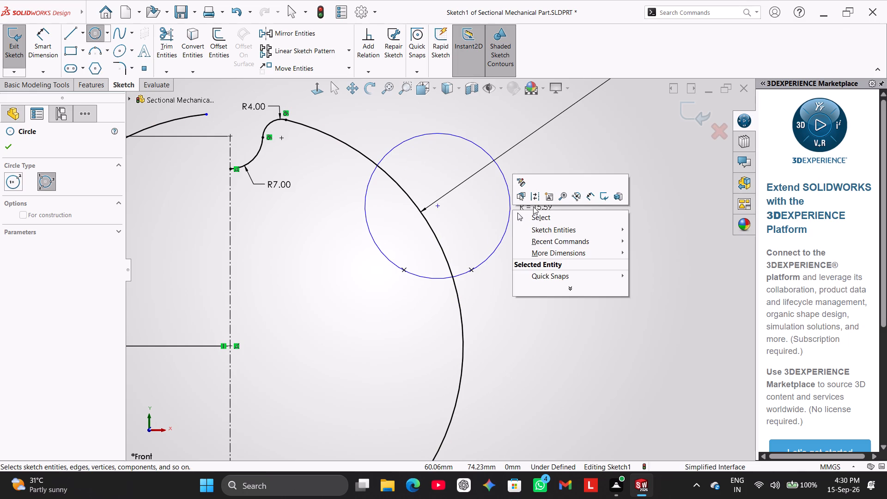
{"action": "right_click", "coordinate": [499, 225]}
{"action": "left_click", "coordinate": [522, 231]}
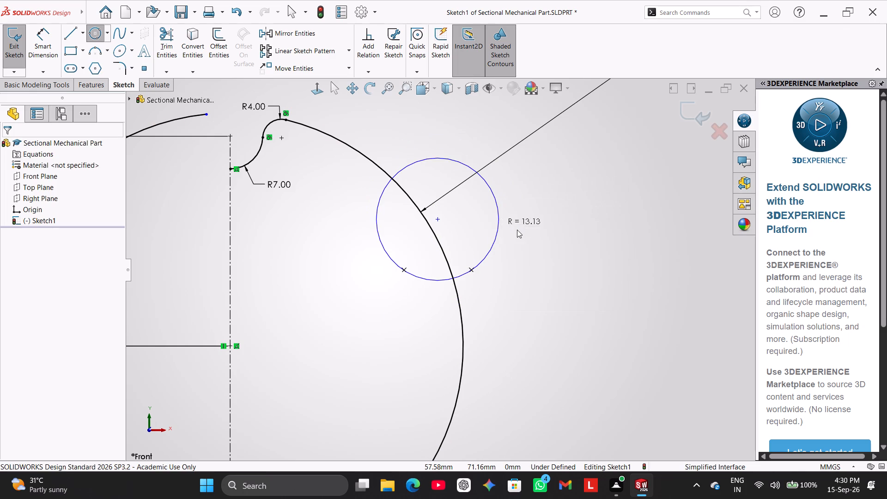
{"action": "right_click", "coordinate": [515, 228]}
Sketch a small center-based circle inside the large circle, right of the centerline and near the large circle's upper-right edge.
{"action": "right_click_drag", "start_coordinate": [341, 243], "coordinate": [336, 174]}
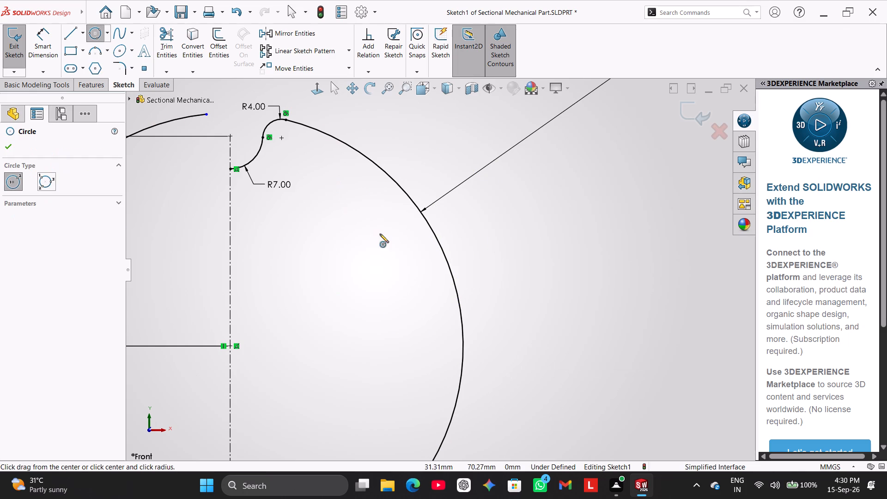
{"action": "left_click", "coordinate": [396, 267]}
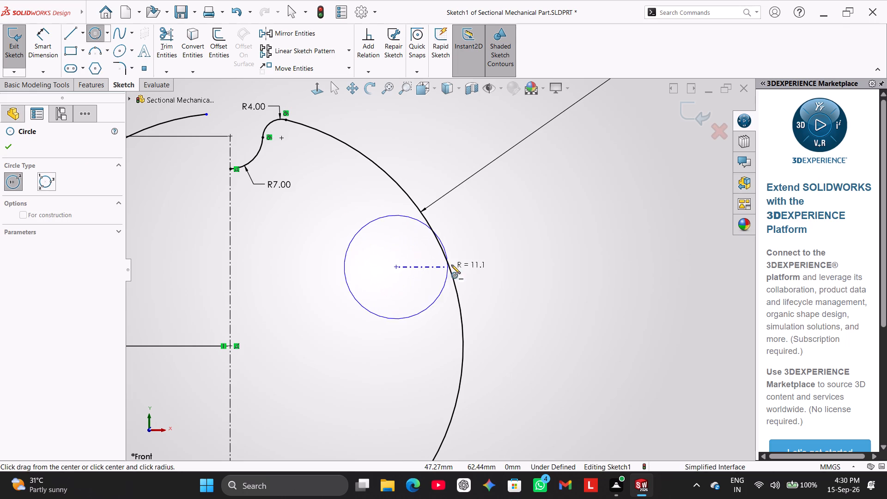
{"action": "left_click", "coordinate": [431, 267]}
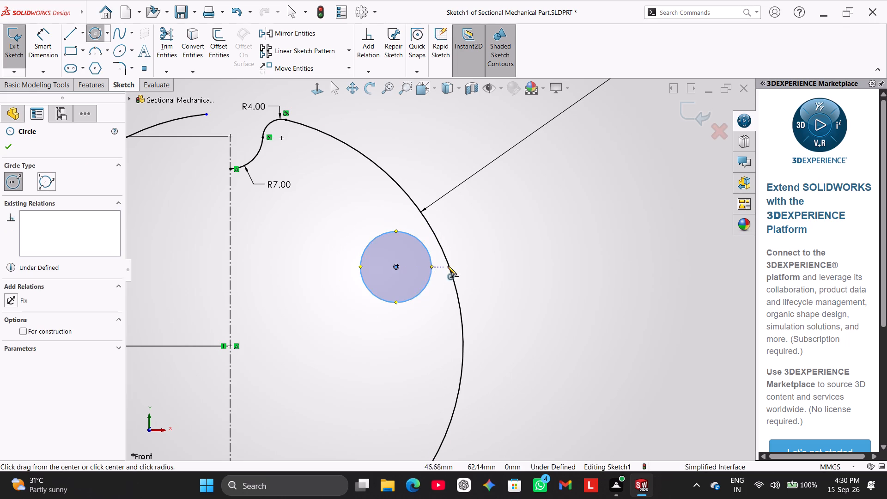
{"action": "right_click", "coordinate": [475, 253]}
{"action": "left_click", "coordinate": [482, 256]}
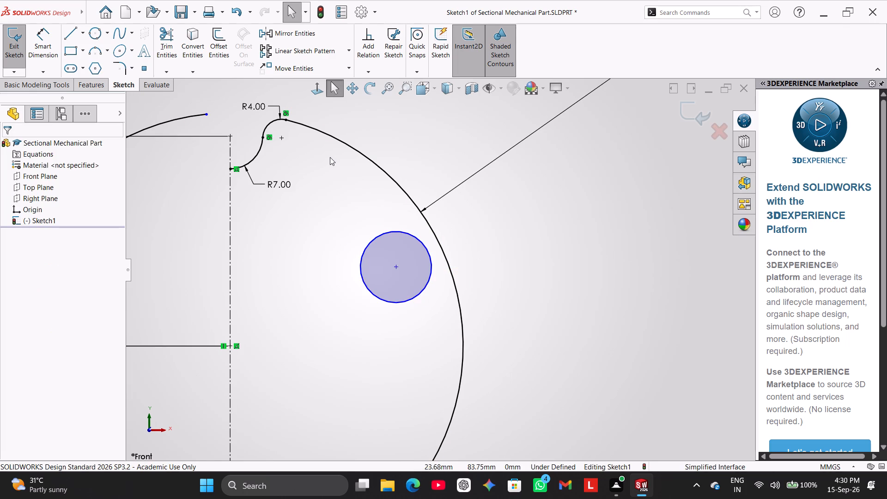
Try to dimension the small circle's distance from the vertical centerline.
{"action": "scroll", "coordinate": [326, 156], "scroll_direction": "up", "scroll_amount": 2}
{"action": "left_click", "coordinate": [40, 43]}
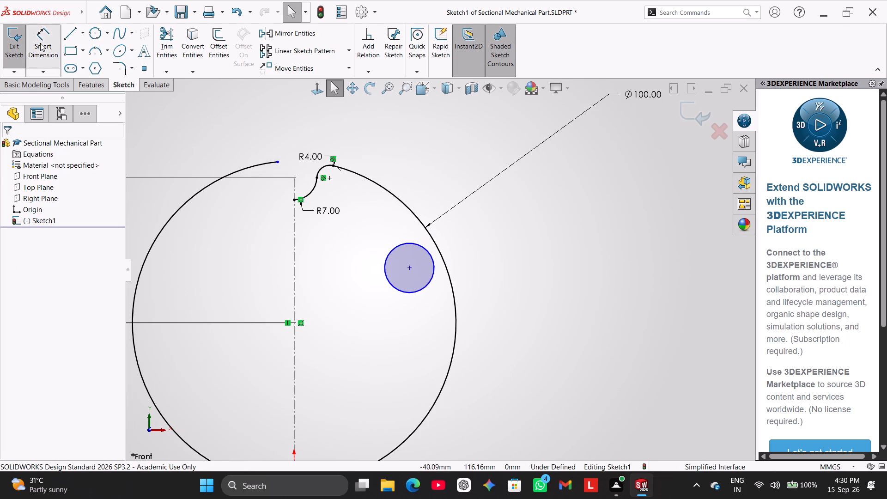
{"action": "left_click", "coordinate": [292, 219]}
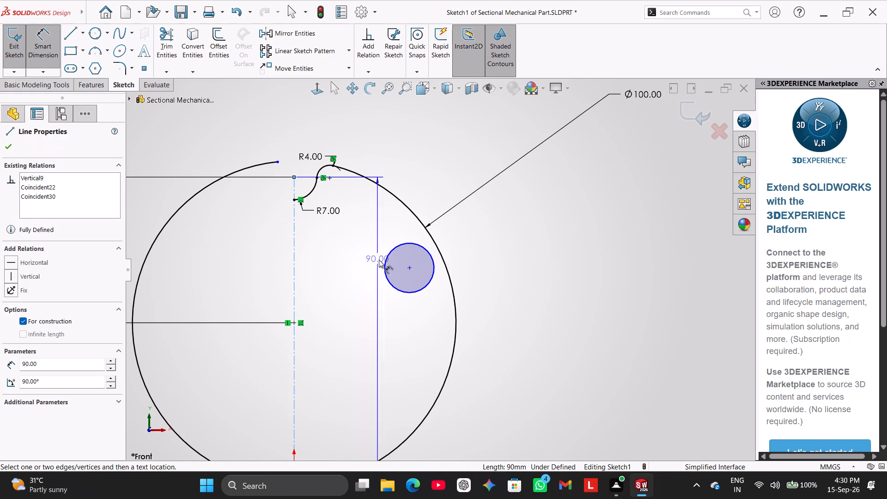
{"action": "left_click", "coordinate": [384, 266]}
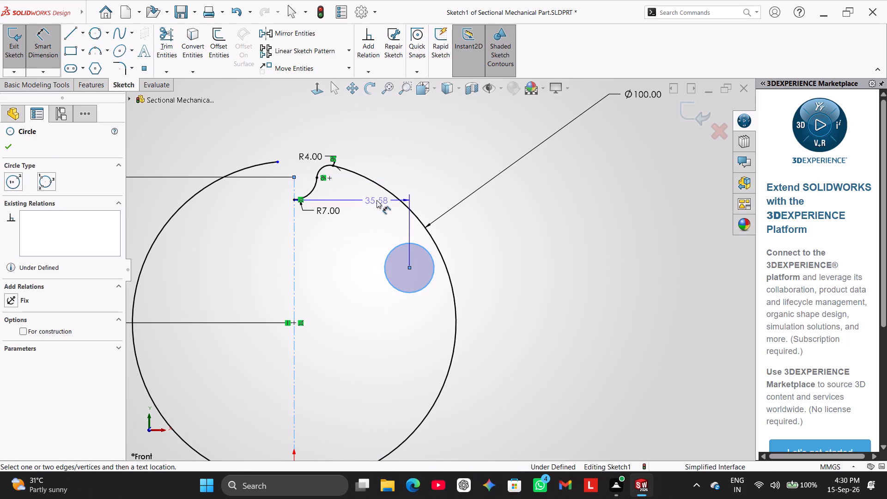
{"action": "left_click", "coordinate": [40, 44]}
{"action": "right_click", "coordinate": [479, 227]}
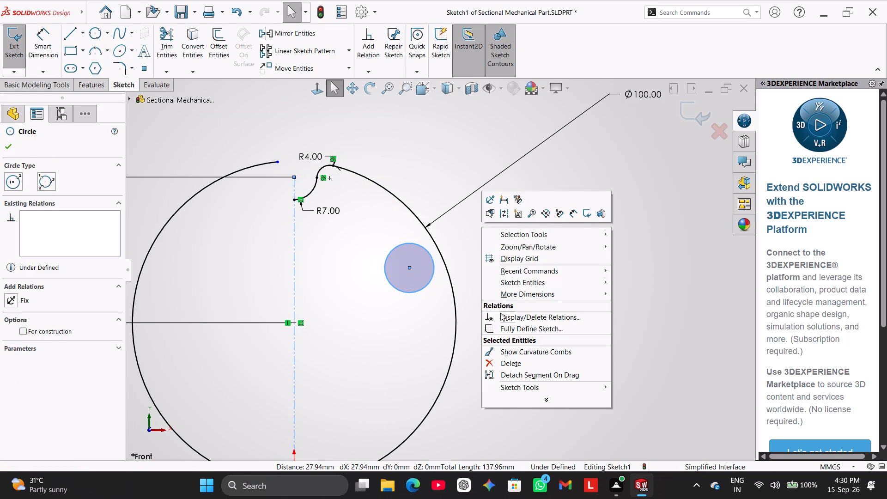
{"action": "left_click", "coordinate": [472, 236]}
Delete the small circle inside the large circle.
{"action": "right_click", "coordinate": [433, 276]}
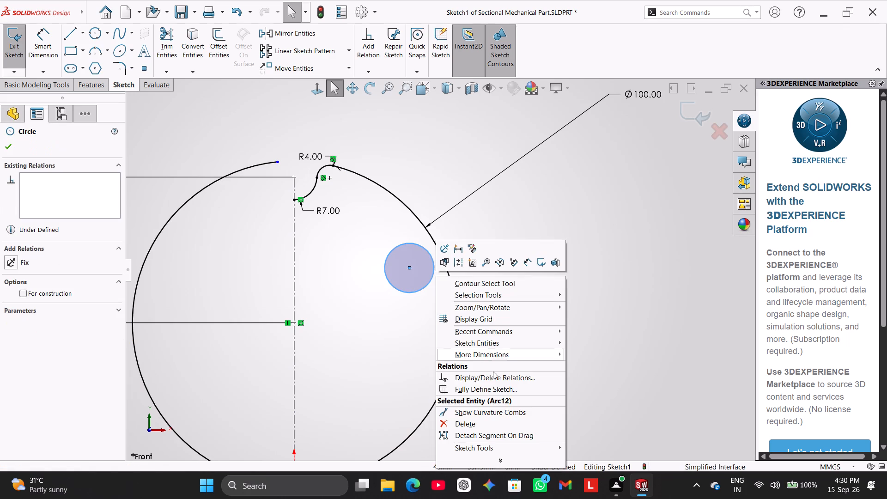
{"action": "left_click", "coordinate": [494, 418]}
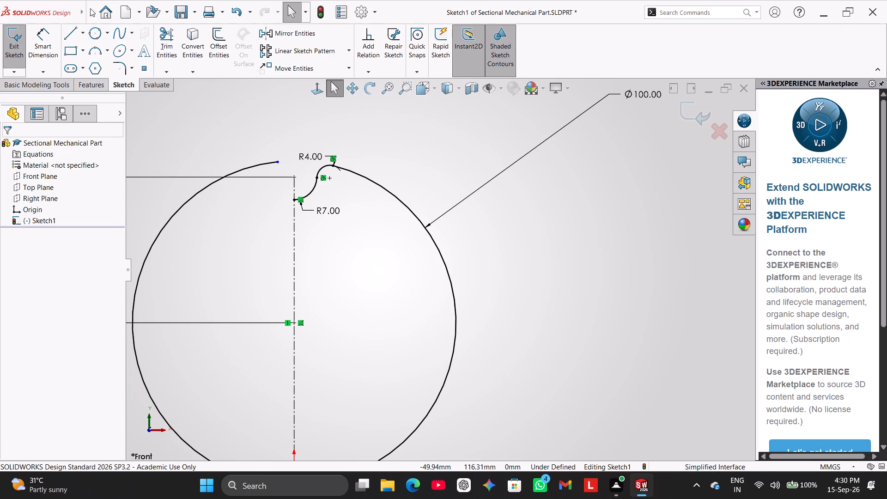
Place a sketch point inside the large circle's upper-right area, at about X 33 mm and Y 64 mm.
{"action": "left_click", "coordinate": [92, 33]}
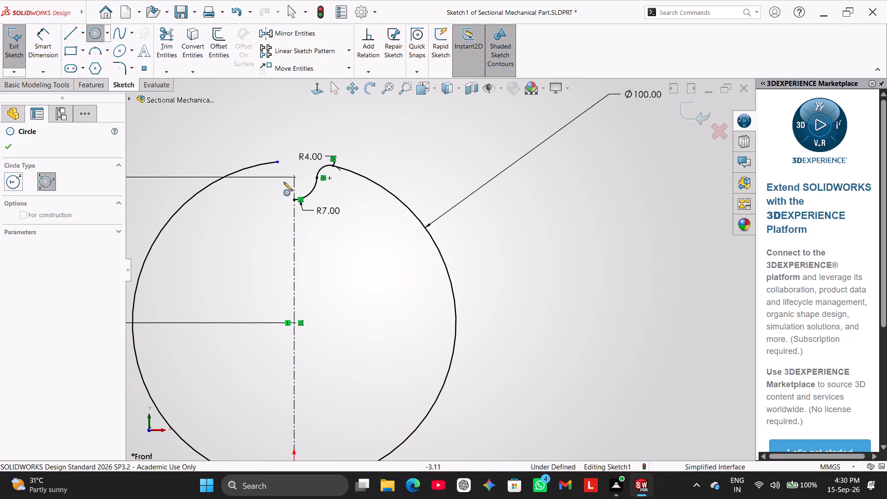
{"action": "left_click", "coordinate": [145, 66]}
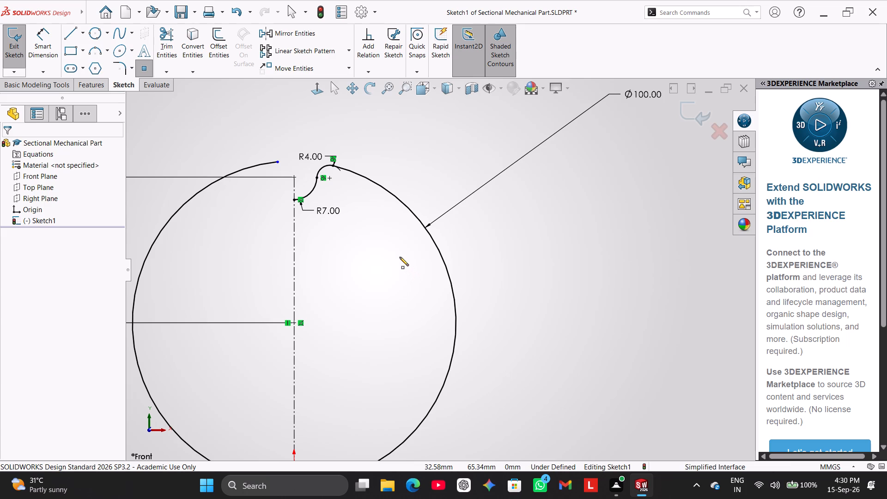
{"action": "left_click", "coordinate": [401, 262]}
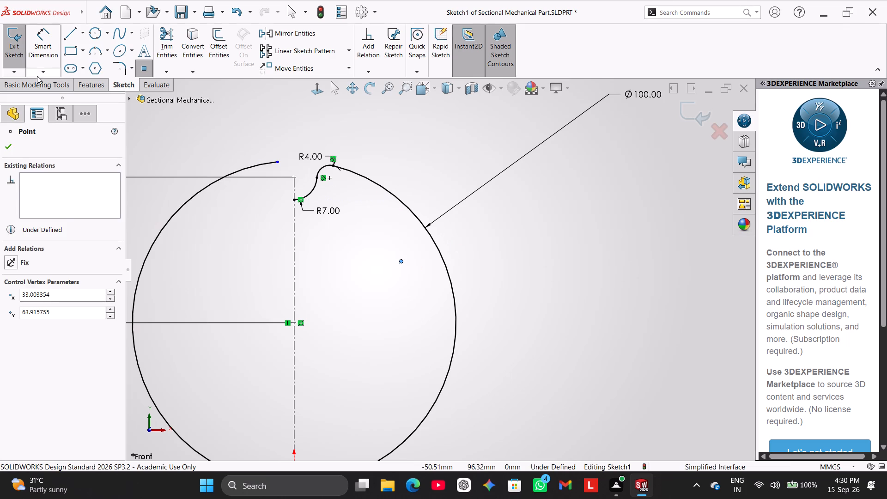
Dimension the sketch point's horizontal distance from the vertical centerline as 30 mm, with the dimension above the profile.
{"action": "left_click", "coordinate": [44, 49]}
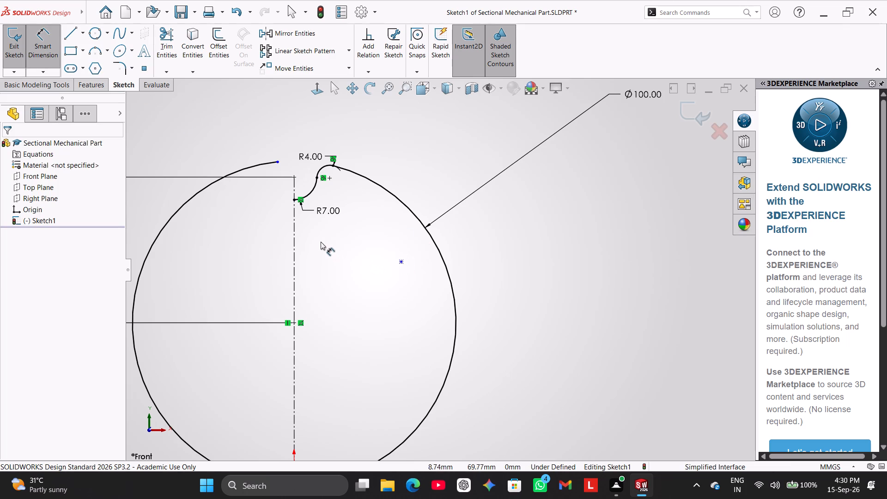
{"action": "left_click", "coordinate": [292, 244]}
{"action": "left_click", "coordinate": [401, 264]}
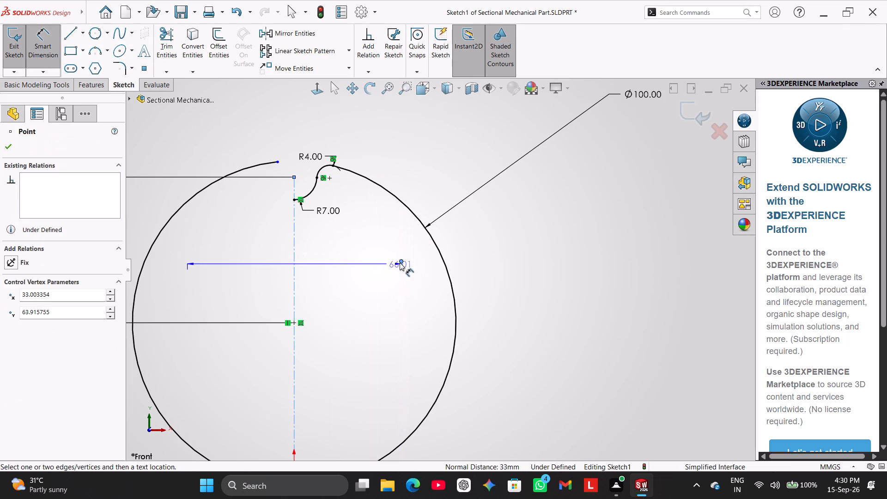
{"action": "left_click", "coordinate": [344, 128]}
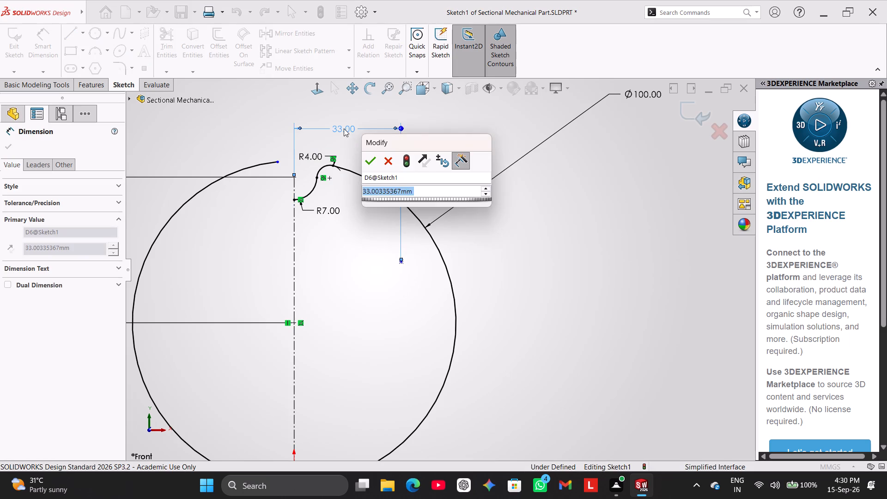
{"action": "type", "text": "30"}
{"action": "key", "text": "Return"}
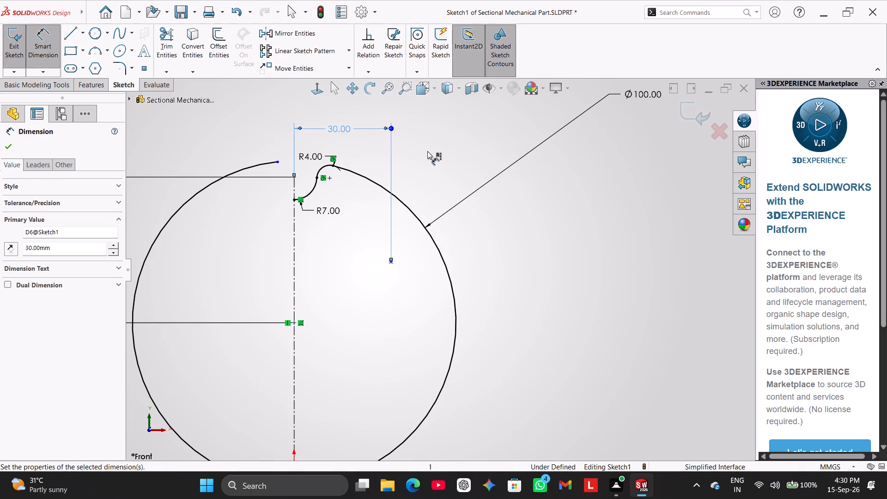
{"action": "left_click", "coordinate": [427, 151]}
{"action": "scroll", "coordinate": [443, 242], "scroll_direction": "down", "scroll_amount": 2}
{"action": "scroll", "coordinate": [443, 242], "scroll_direction": "up", "scroll_amount": 2}
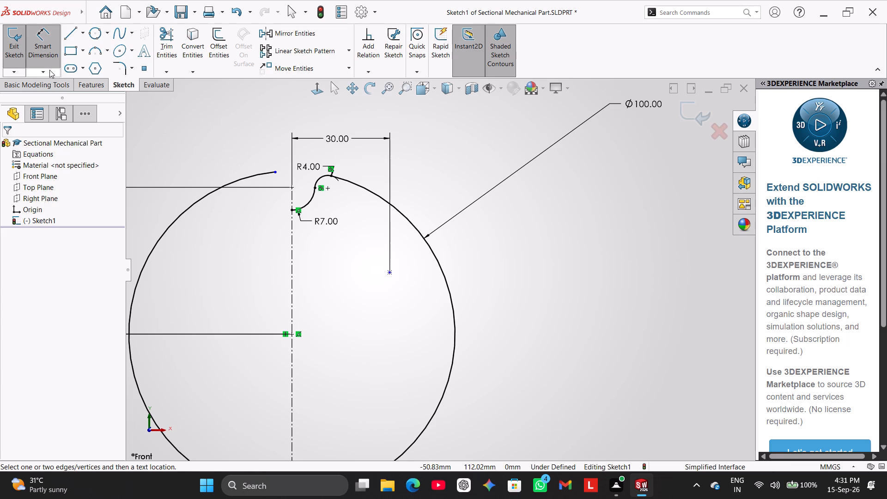
{"action": "right_click", "coordinate": [457, 158]}
{"action": "left_click", "coordinate": [499, 183]}
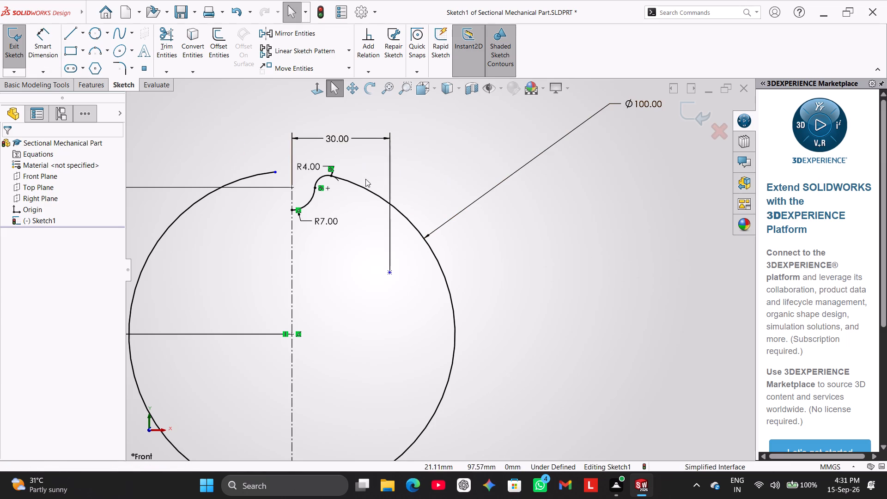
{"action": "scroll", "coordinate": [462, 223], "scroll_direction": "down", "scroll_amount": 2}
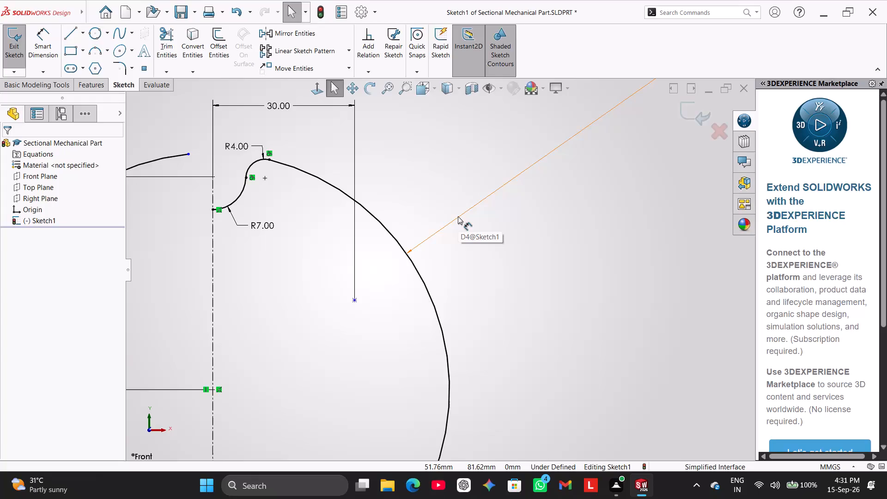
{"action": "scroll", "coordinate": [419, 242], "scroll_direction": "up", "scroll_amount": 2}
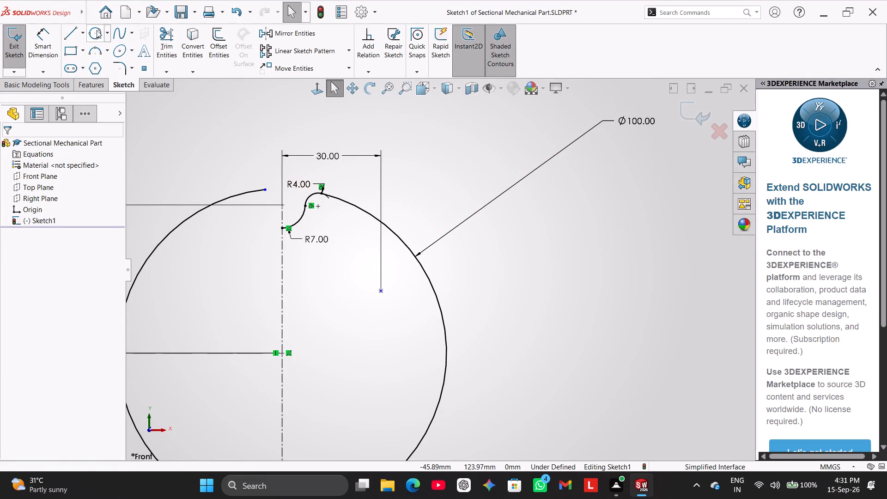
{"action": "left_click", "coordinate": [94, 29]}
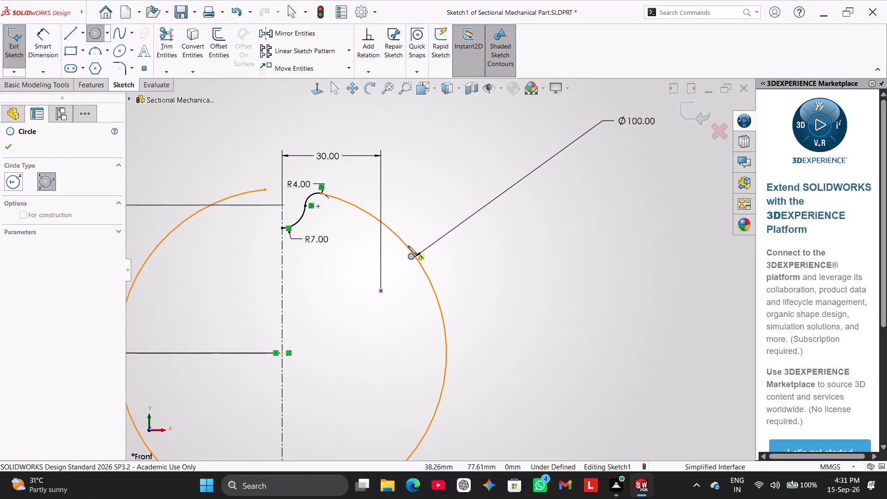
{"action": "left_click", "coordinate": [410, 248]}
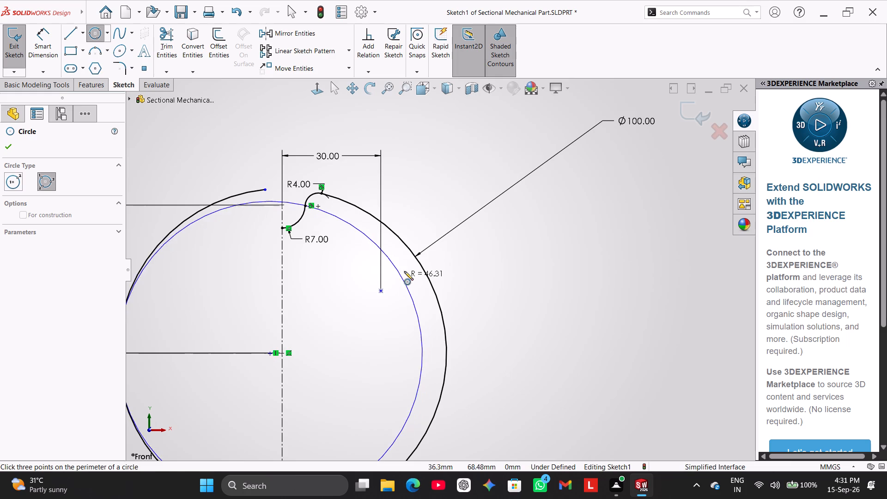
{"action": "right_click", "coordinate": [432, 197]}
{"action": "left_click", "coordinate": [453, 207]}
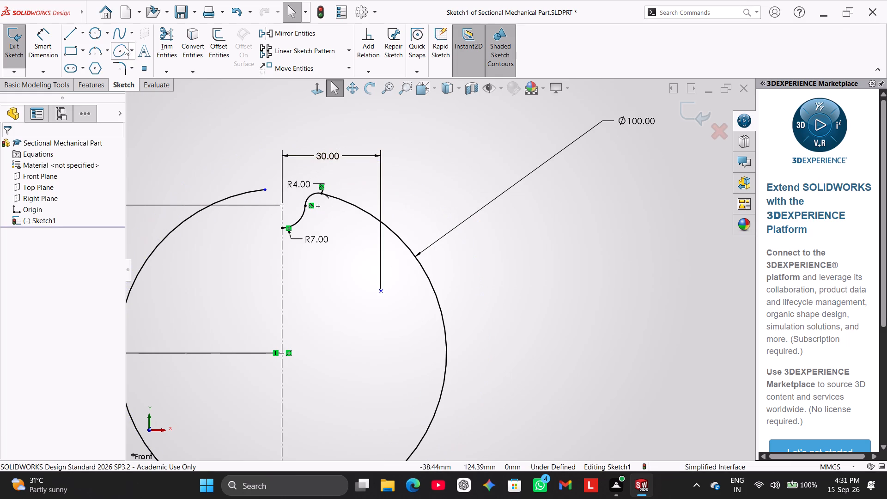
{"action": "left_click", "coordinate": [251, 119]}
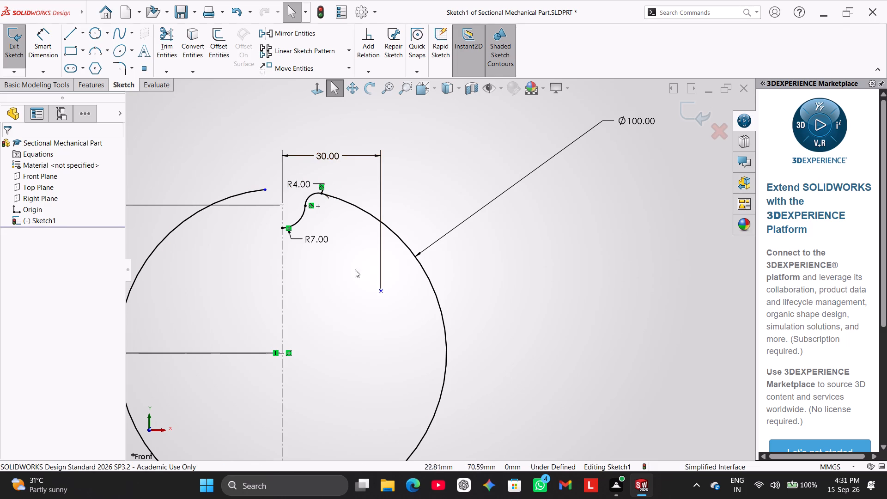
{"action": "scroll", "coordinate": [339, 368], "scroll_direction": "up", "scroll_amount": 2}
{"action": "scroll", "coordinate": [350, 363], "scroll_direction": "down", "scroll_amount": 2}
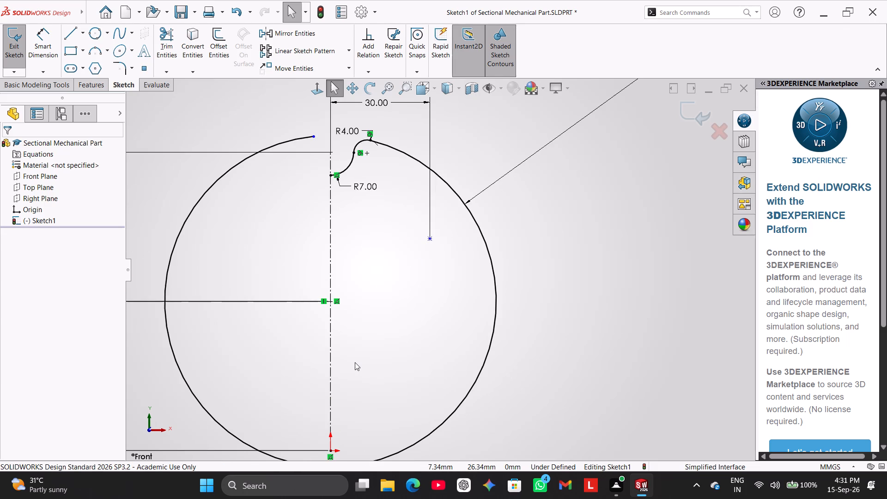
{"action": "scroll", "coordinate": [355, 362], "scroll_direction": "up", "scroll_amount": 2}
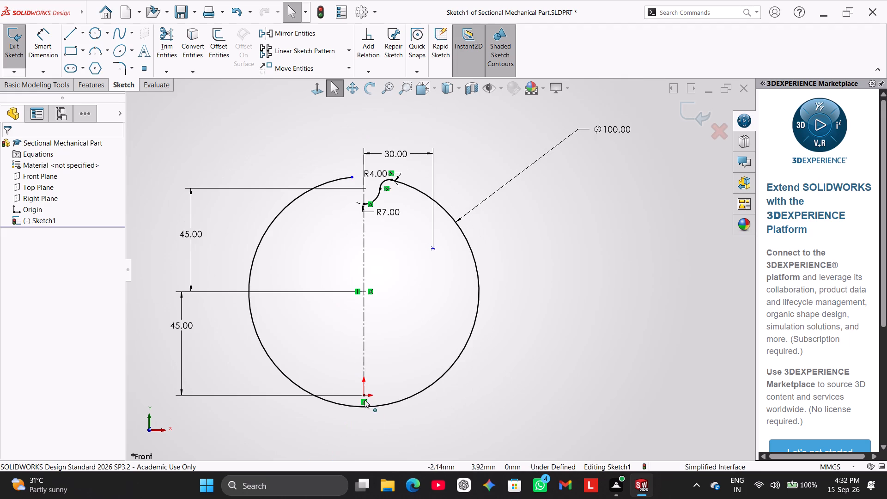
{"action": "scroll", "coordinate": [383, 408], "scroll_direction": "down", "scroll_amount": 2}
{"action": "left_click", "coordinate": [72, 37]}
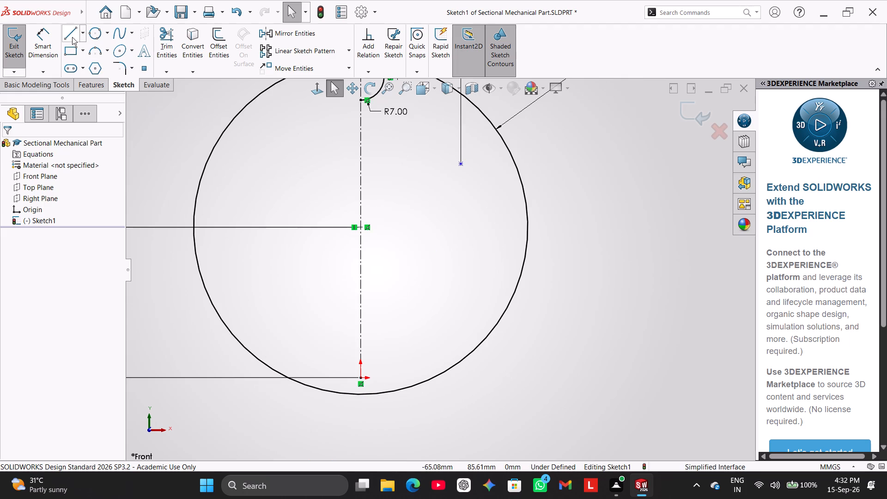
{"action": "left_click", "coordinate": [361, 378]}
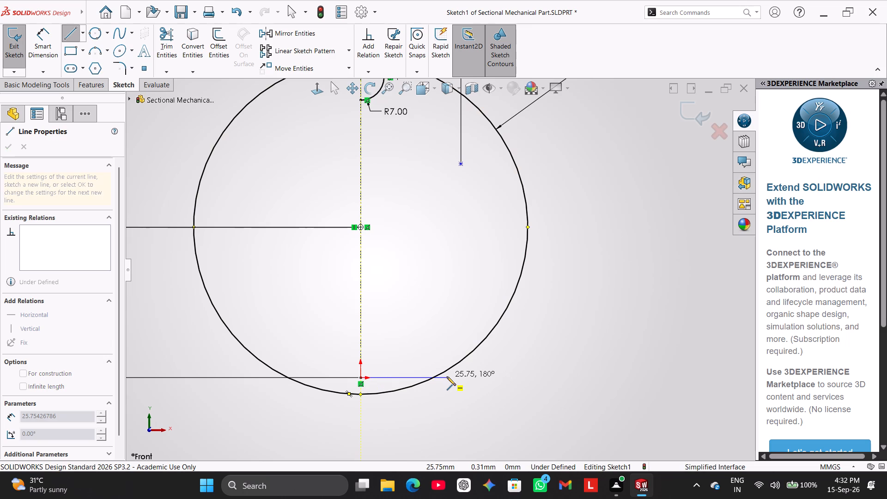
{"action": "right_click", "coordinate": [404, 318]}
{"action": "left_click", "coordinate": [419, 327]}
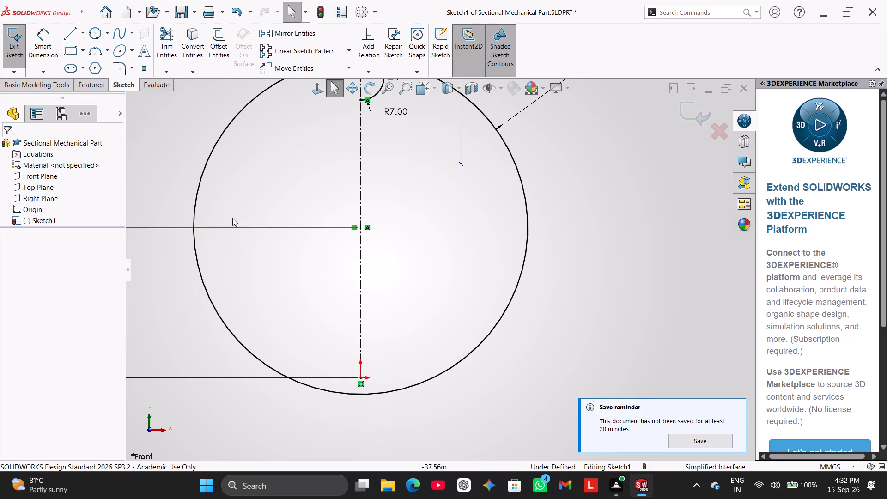
Sketch a three-line open rectangle inside the large circle, starting and ending on the vertical centerline, about 18 mm wide and 34 mm high.
{"action": "left_click", "coordinate": [74, 32]}
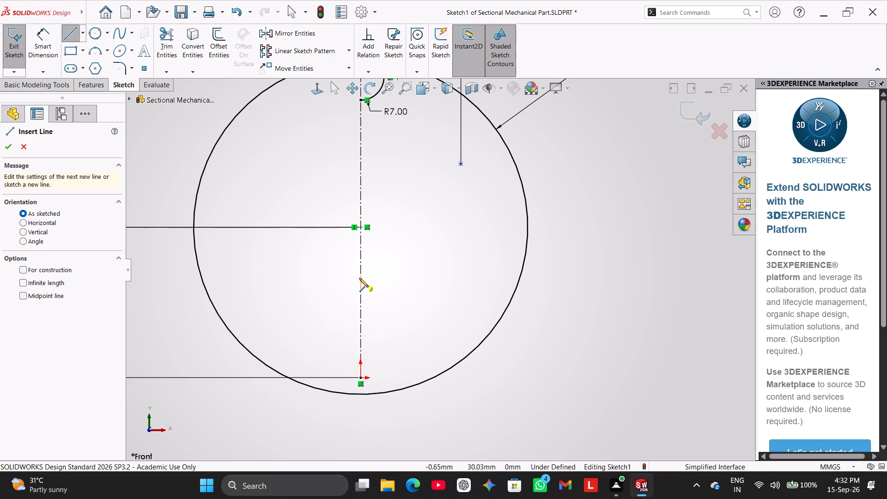
{"action": "left_click", "coordinate": [361, 283]}
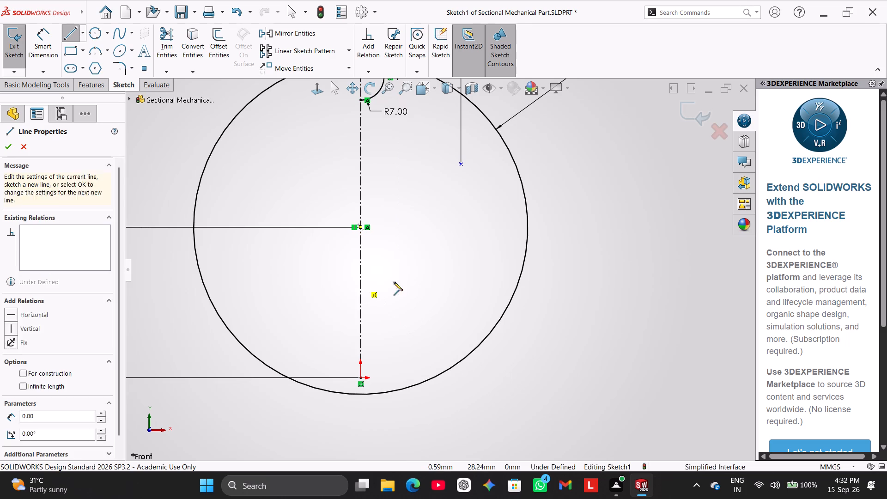
{"action": "left_click", "coordinate": [420, 282]}
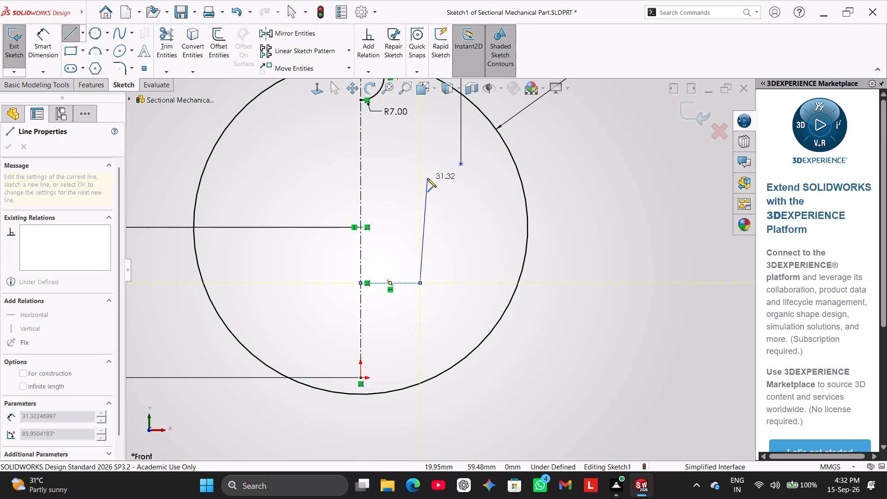
{"action": "left_click", "coordinate": [420, 169]}
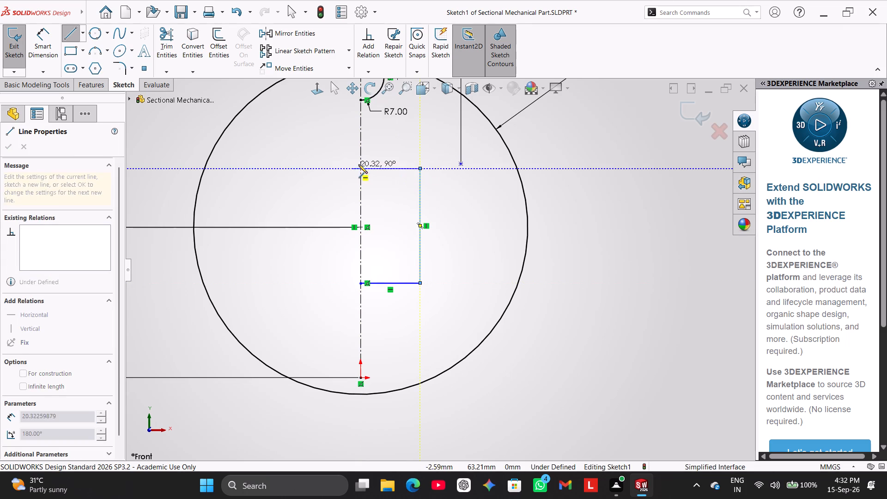
{"action": "left_click", "coordinate": [361, 168]}
{"action": "right_click", "coordinate": [347, 168]}
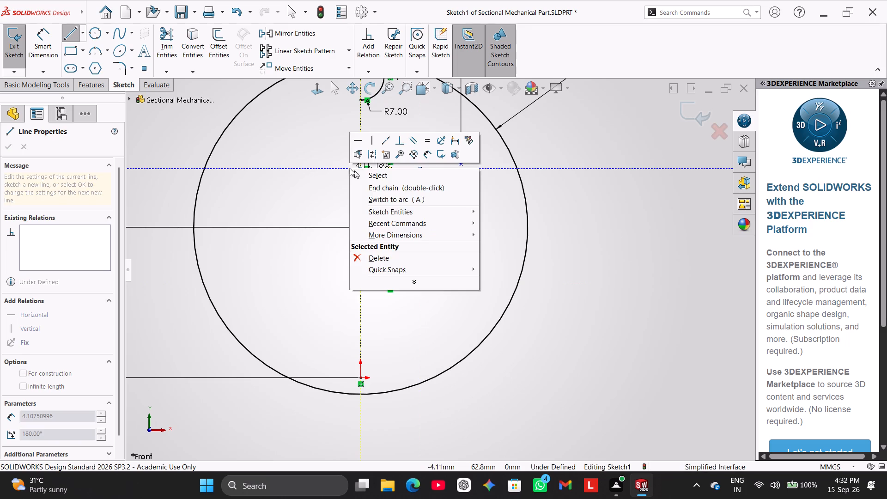
{"action": "left_click", "coordinate": [358, 172]}
Dimension the height of the rectangle's lower horizontal line above the origin as 30 mm.
{"action": "left_click", "coordinate": [41, 46]}
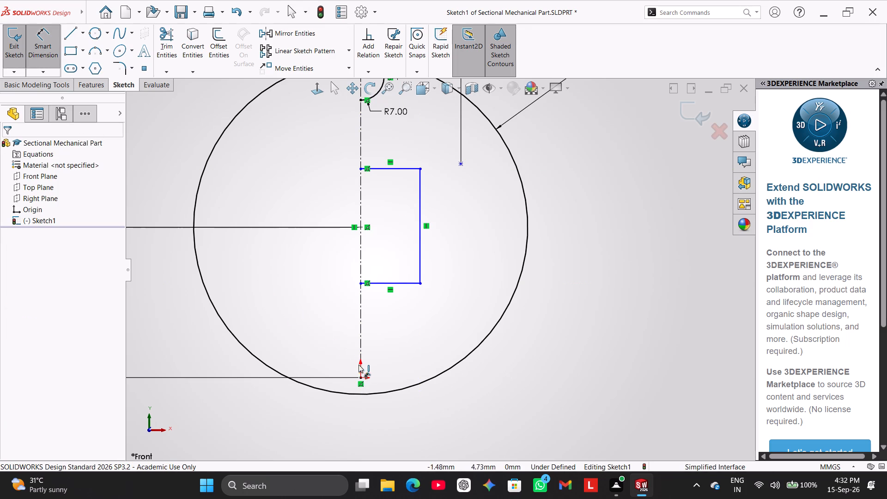
{"action": "left_click", "coordinate": [362, 377]}
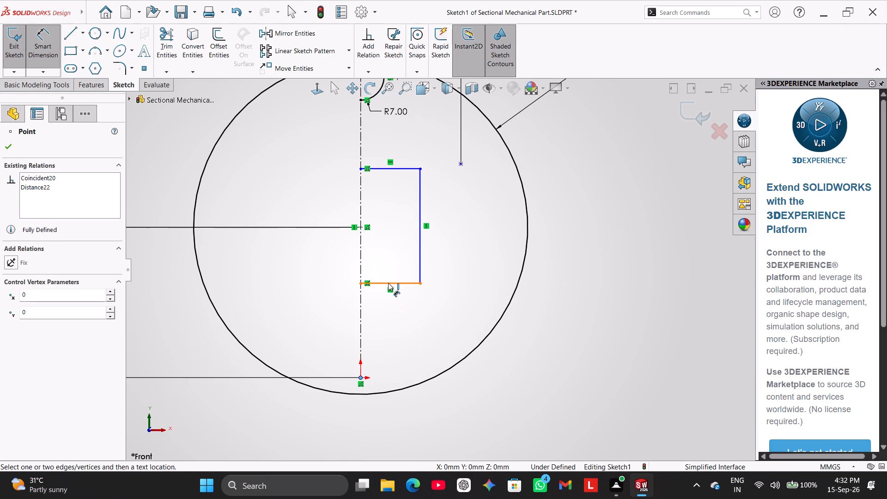
{"action": "left_click", "coordinate": [388, 283]}
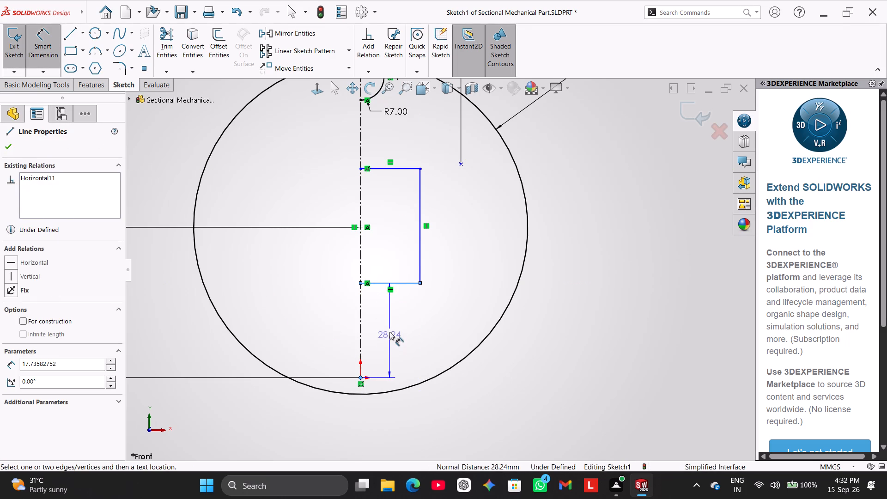
{"action": "left_click", "coordinate": [389, 331]}
{"action": "type", "text": "30"}
{"action": "key", "text": "Return"}
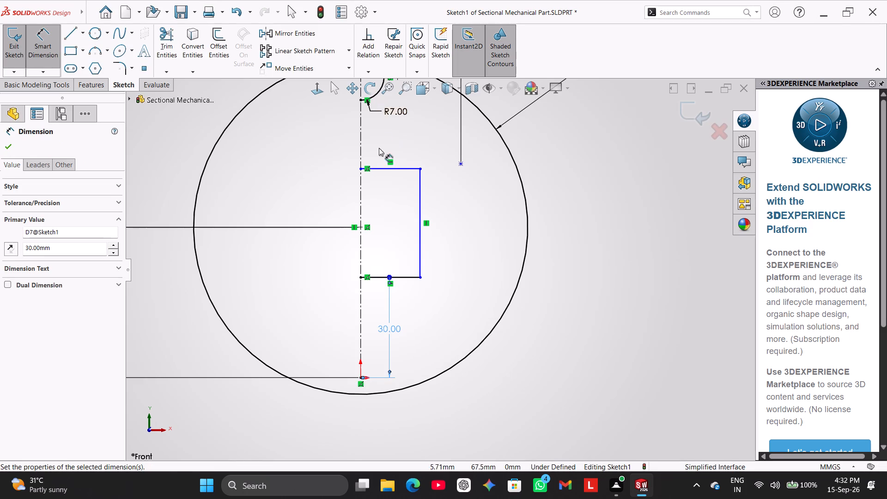
Dimension the distance from the vertical centerline to the rectangle's outer vertical line as 24 mm, placed inside the rectangle.
{"action": "left_click", "coordinate": [362, 191]}
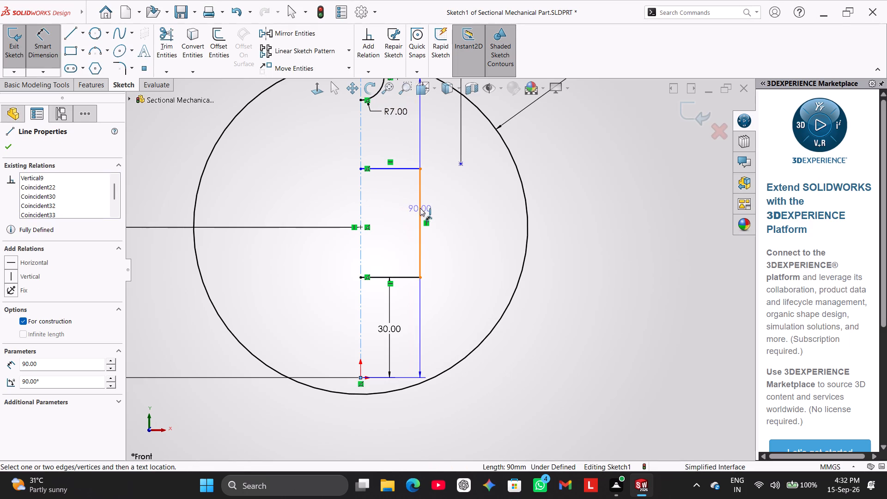
{"action": "left_click", "coordinate": [420, 208]}
{"action": "left_click", "coordinate": [394, 217]}
{"action": "type", "text": "24"}
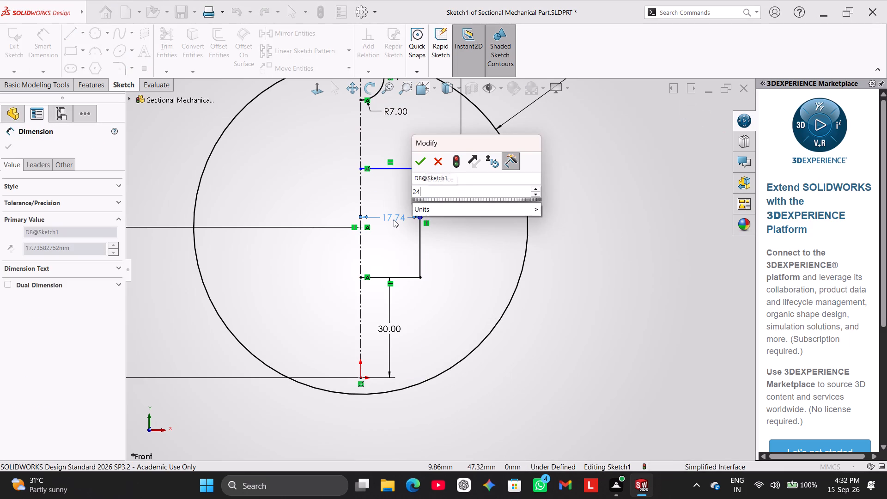
{"action": "key", "text": "Return"}
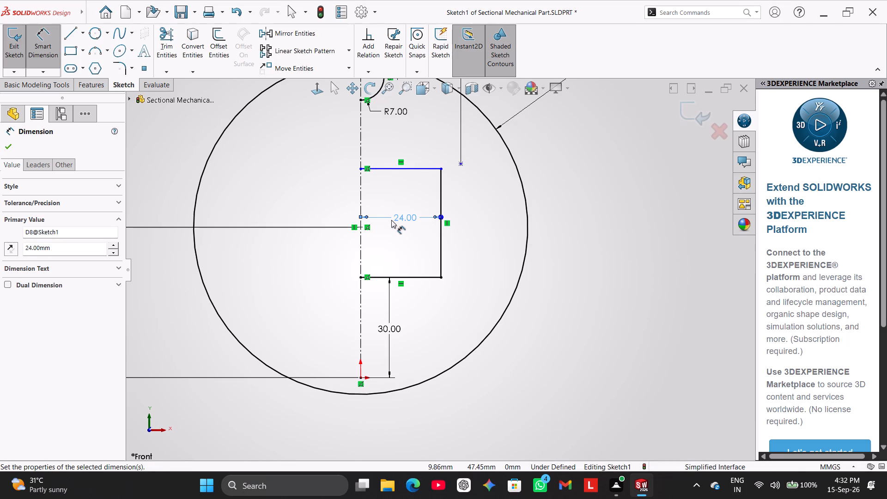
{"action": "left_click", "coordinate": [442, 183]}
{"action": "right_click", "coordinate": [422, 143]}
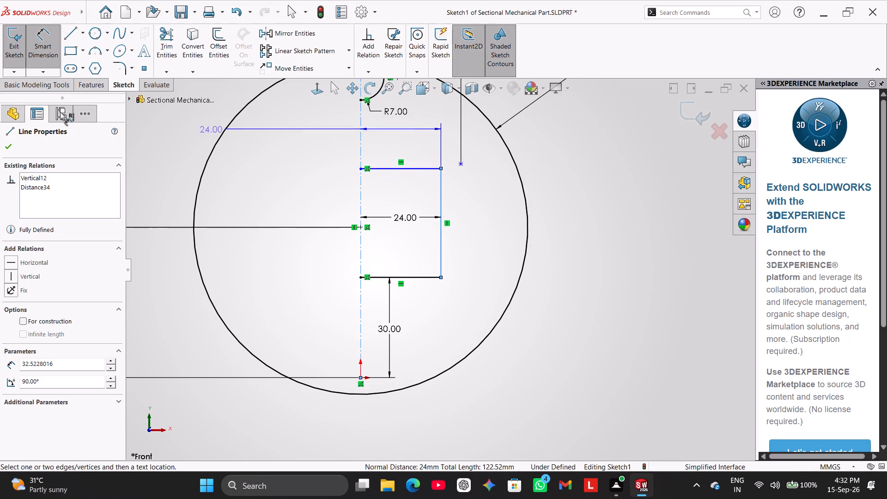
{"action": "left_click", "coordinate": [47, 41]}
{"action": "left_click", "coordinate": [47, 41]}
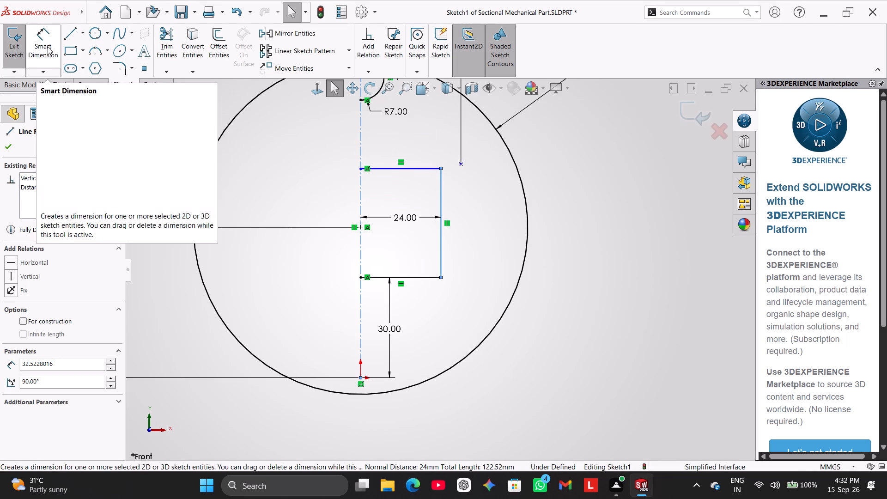
Dimension the distance between the rectangle's upper and lower horizontal lines as 37 mm, placed outside its vertical side.
{"action": "left_click", "coordinate": [46, 43]}
{"action": "left_click", "coordinate": [423, 166]}
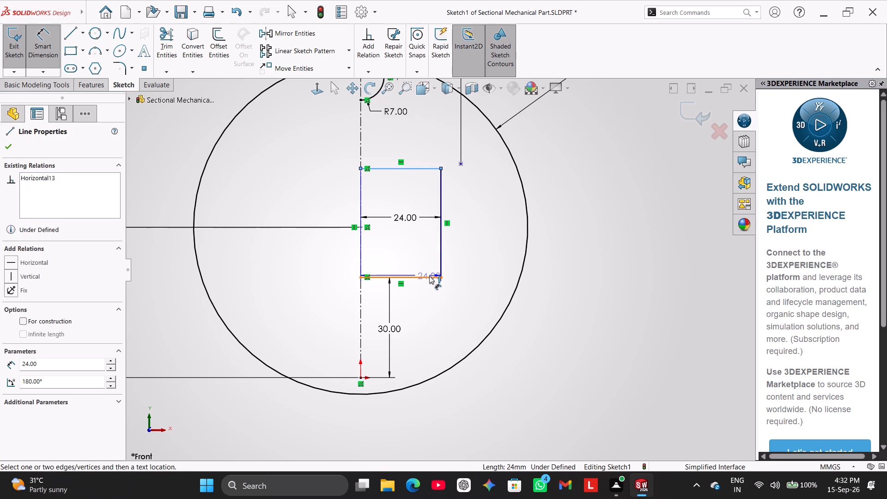
{"action": "left_click", "coordinate": [429, 276]}
{"action": "left_click", "coordinate": [463, 225]}
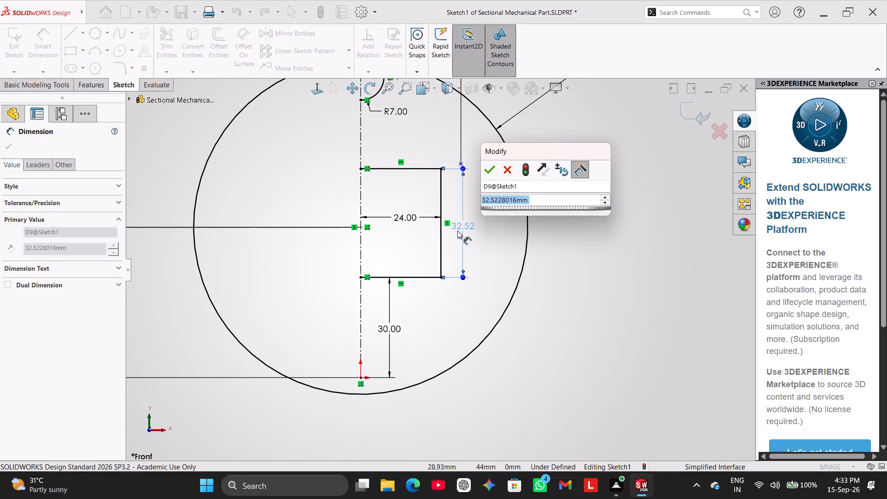
{"action": "type", "text": "37"}
{"action": "key", "text": "Return"}
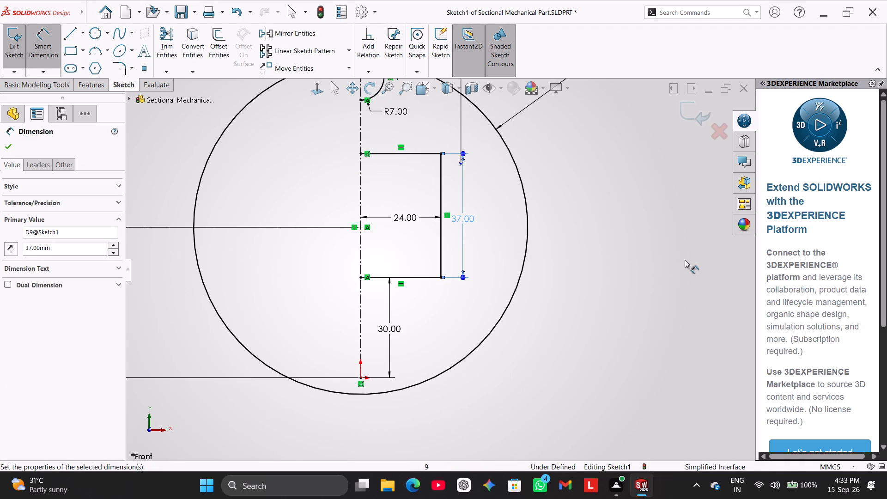
{"action": "scroll", "coordinate": [559, 161], "scroll_direction": "down", "scroll_amount": 2}
{"action": "scroll", "coordinate": [554, 158], "scroll_direction": "up", "scroll_amount": 1}
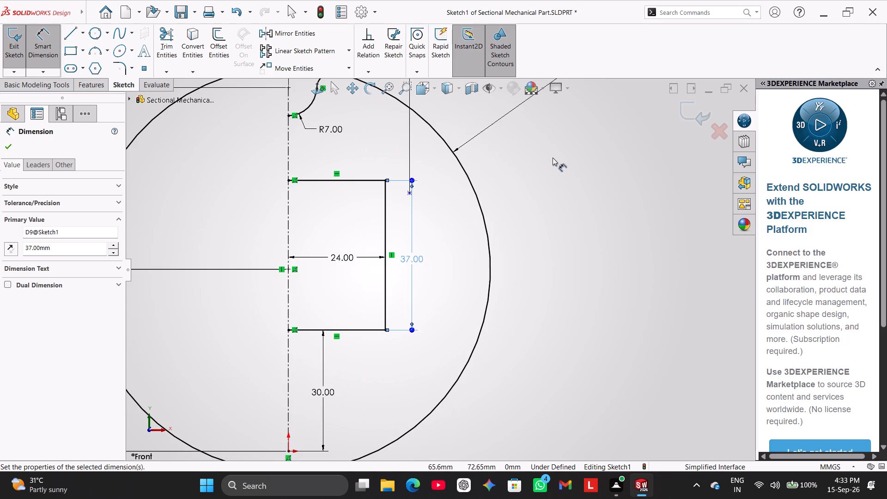
{"action": "right_click", "coordinate": [553, 177]}
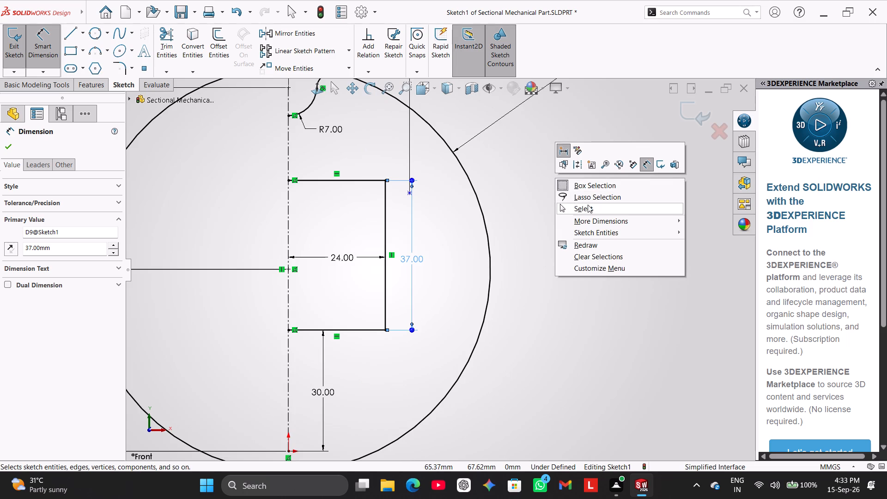
{"action": "left_click", "coordinate": [588, 205]}
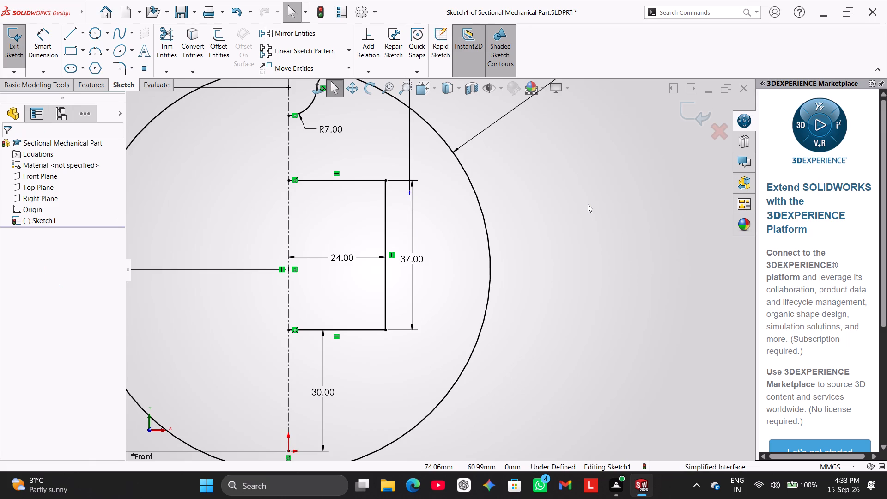
Set the rectangle's width from the centerline to 12 mm.
{"action": "double_click", "coordinate": [354, 252]}
{"action": "type", "text": "12"}
{"action": "key", "text": "Return"}
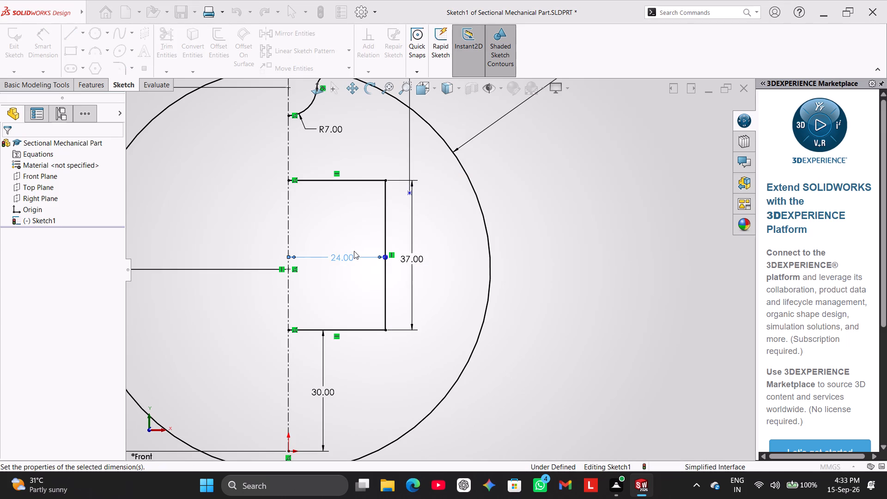
{"action": "left_click", "coordinate": [440, 245]}
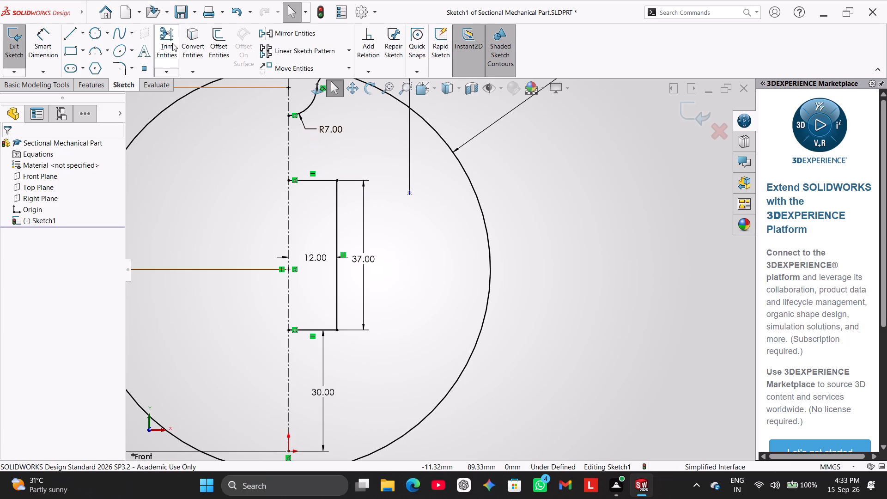
Fillet the inner rectangle's upper outer corner with a 4 mm radius.
{"action": "left_click", "coordinate": [126, 62]}
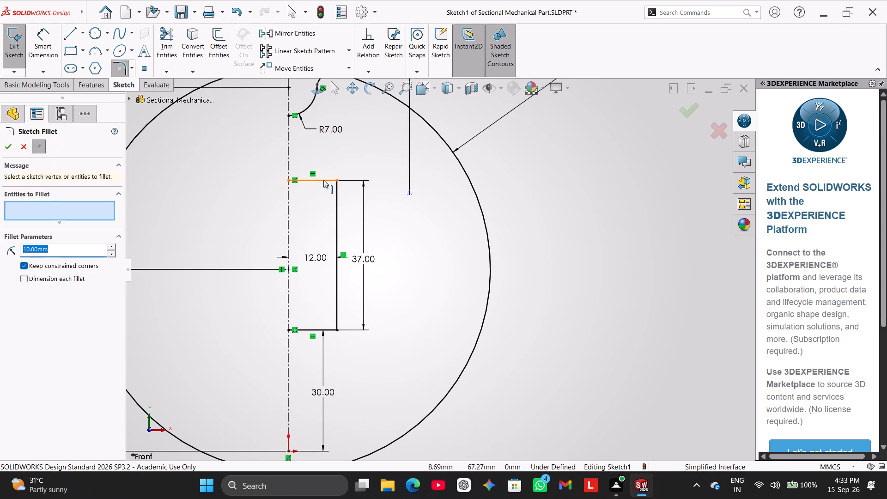
{"action": "left_click_drag", "start_coordinate": [323, 180], "coordinate": [329, 182]}
{"action": "left_click", "coordinate": [338, 192]}
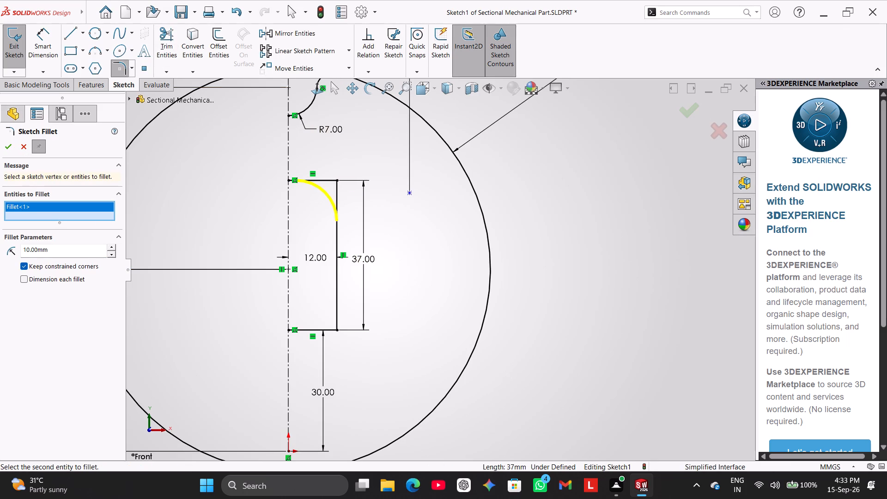
{"action": "left_click", "coordinate": [69, 255]}
{"action": "key", "text": "BackSpace"}
{"action": "key", "text": "BackSpace"}
{"action": "key", "text": "BackSpace"}
{"action": "key", "text": "BackSpace"}
{"action": "key", "text": "BackSpace"}
{"action": "key", "text": "BackSpace"}
{"action": "key", "text": "BackSpace"}
{"action": "key", "text": "BackSpace"}
{"action": "key", "text": "BackSpace"}
{"action": "key", "text": "BackSpace"}
{"action": "key", "text": "BackSpace"}
{"action": "key", "text": "BackSpace"}
{"action": "key", "text": "BackSpace"}
{"action": "key", "text": "BackSpace"}
{"action": "key", "text": "4"}
{"action": "key", "text": "Return"}
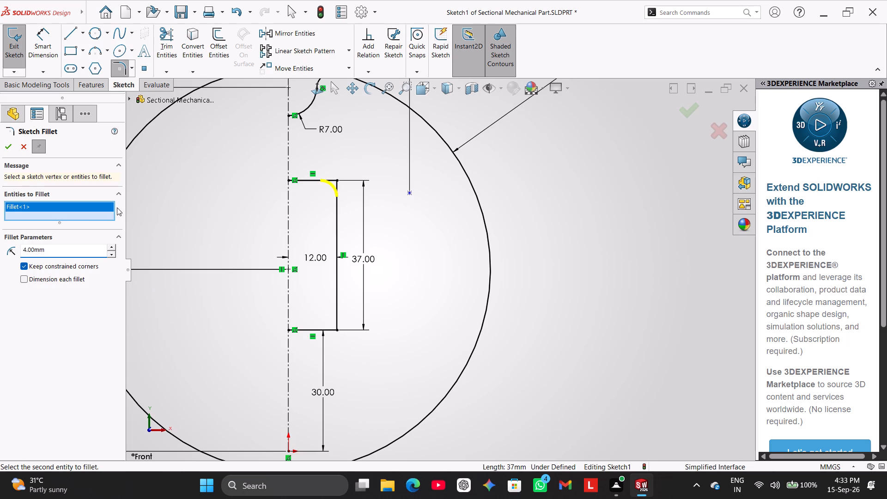
{"action": "left_click", "coordinate": [7, 142]}
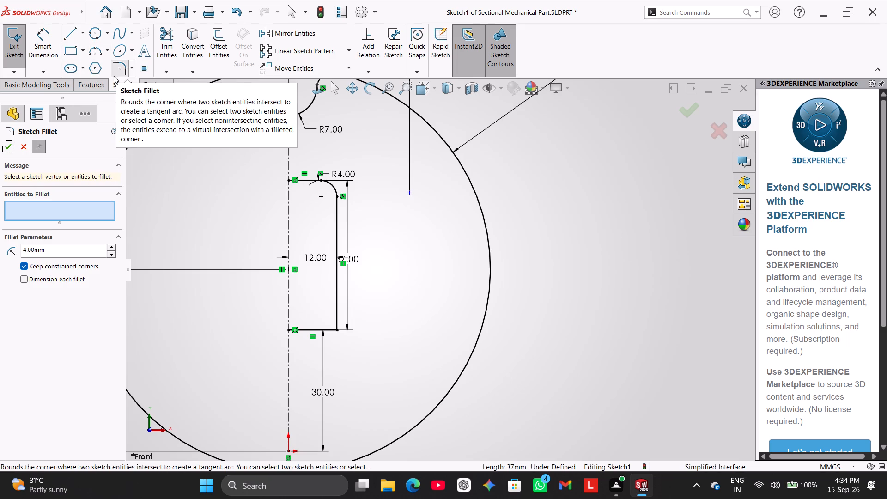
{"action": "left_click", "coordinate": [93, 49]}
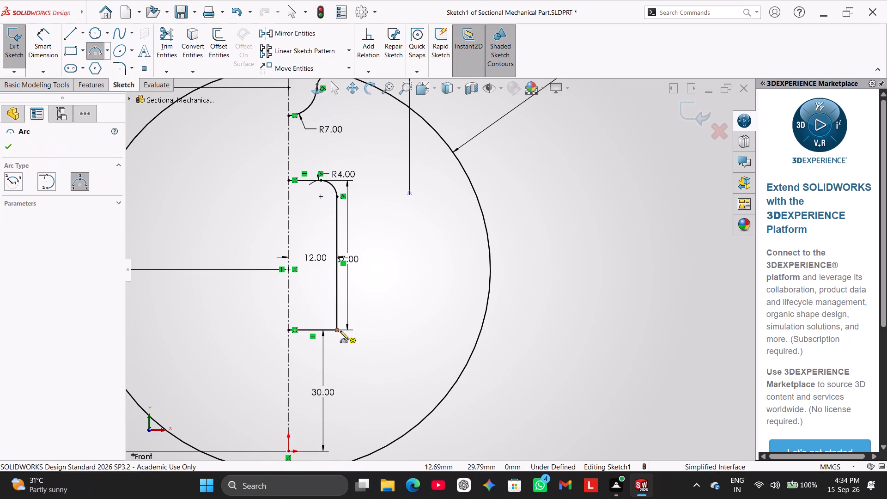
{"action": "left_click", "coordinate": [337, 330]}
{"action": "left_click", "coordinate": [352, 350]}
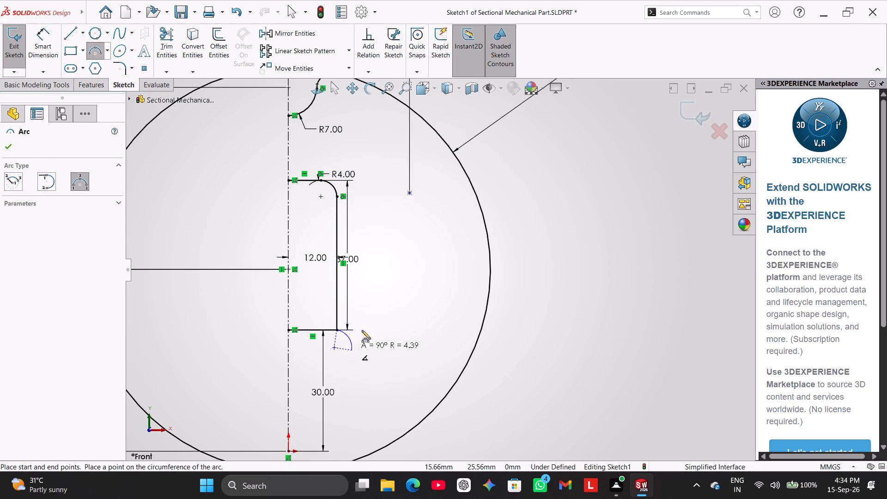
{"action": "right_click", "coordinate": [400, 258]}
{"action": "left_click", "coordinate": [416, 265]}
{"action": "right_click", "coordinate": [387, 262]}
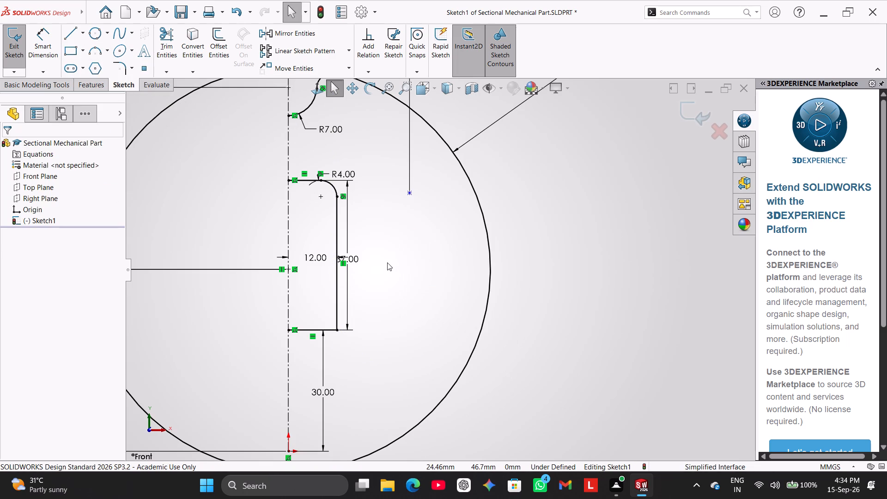
Draw a three-point arc from the rectangle's lower outer corner, curving outward and down with a chord of about 4.9 mm.
{"action": "left_click", "coordinate": [94, 48]}
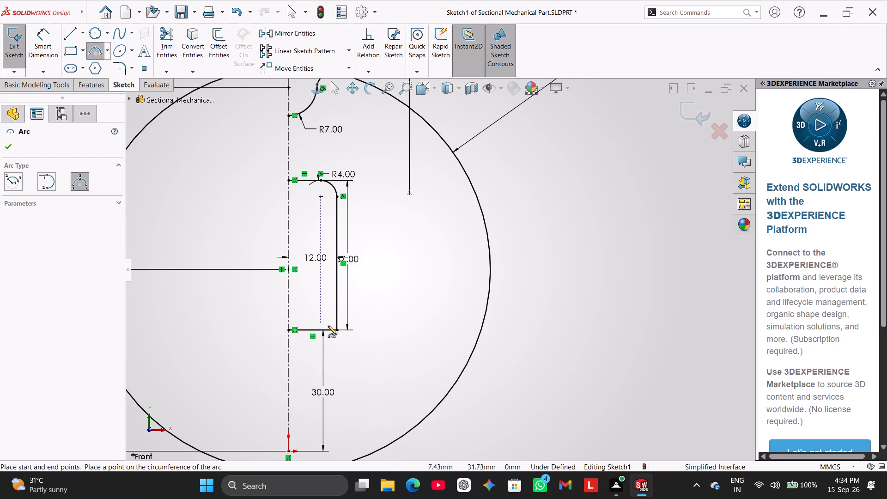
{"action": "left_click", "coordinate": [337, 329]}
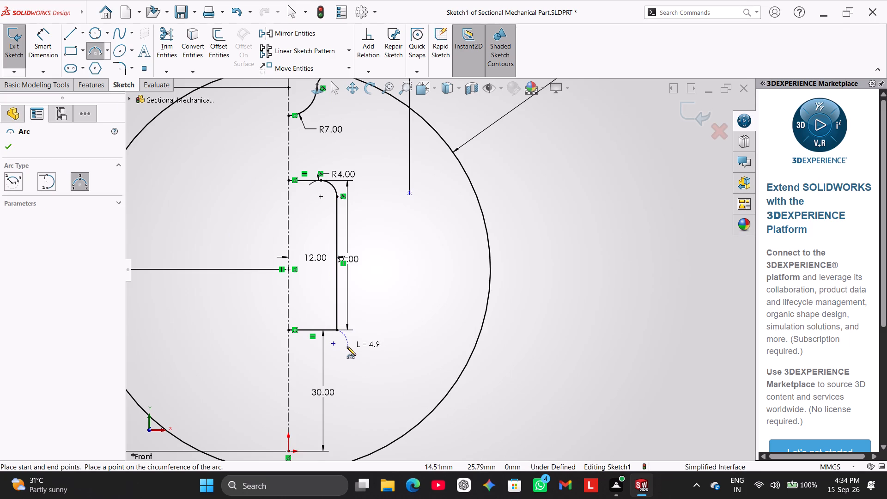
{"action": "left_click", "coordinate": [347, 347]}
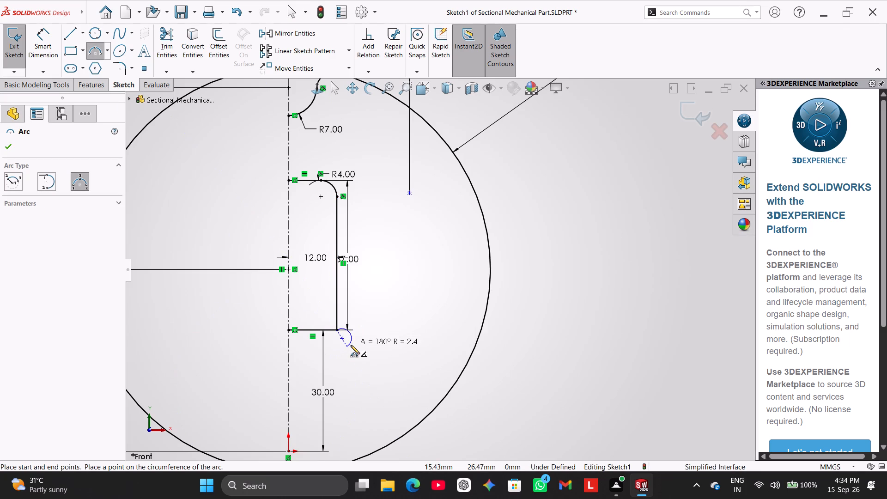
{"action": "left_click", "coordinate": [349, 346]}
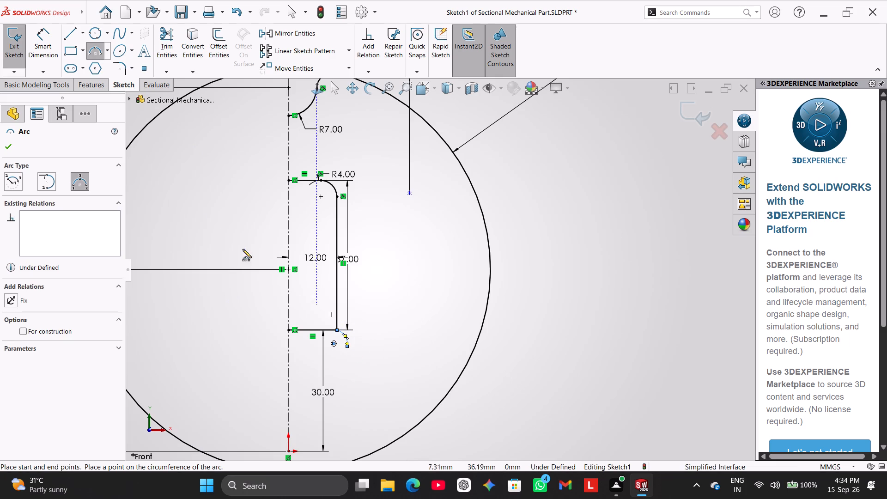
{"action": "right_click", "coordinate": [197, 214]}
{"action": "left_click", "coordinate": [209, 222]}
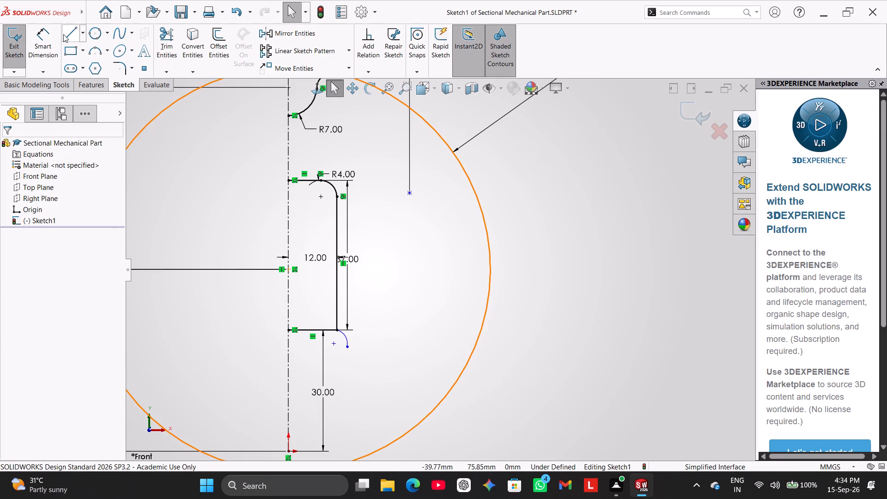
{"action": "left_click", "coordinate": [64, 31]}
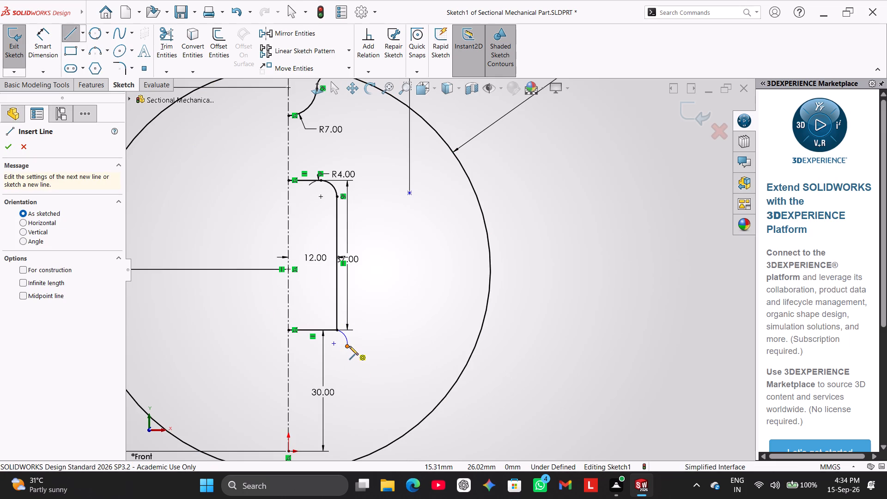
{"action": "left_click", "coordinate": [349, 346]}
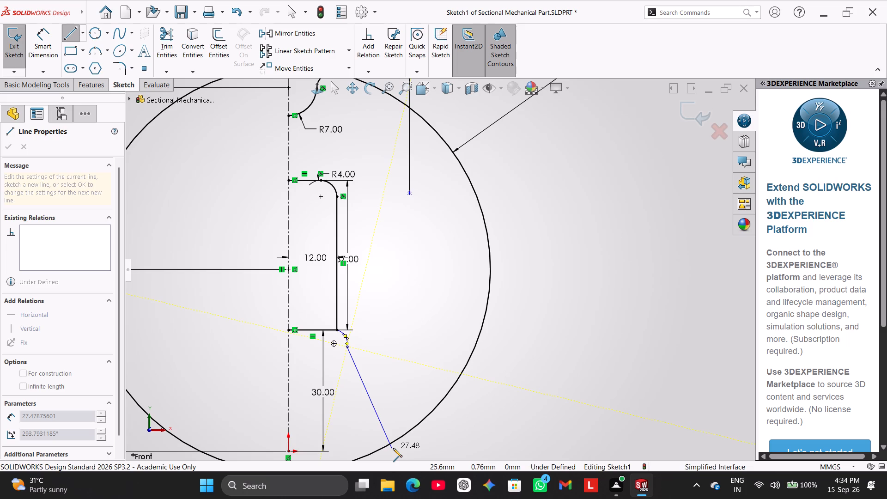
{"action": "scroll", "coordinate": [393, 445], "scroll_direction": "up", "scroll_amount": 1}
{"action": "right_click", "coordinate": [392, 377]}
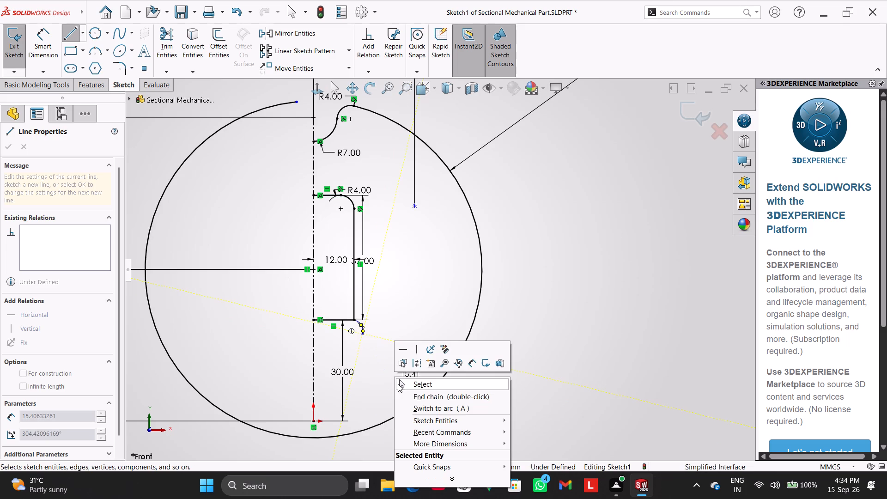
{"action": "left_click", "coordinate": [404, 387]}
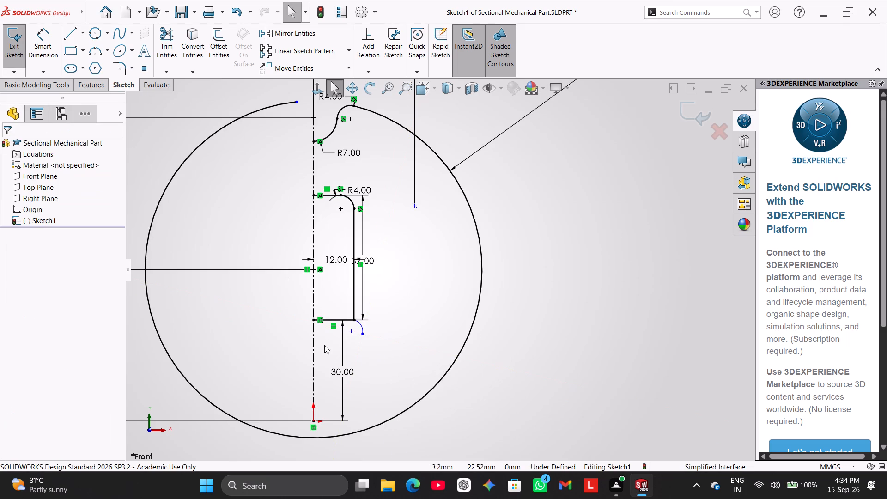
Dimension the horizontal distance from the origin to the new arc's free endpoint as 16 mm, placed below the origin.
{"action": "left_click_drag", "start_coordinate": [37, 35], "coordinate": [38, 44]}
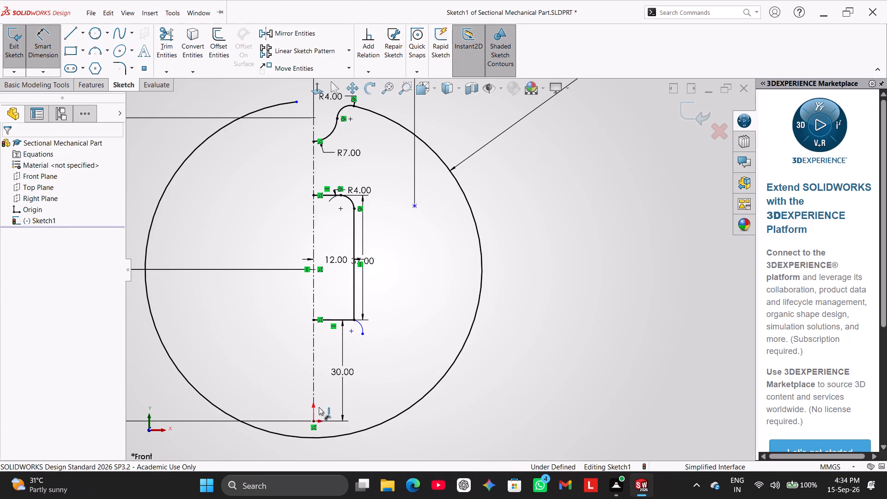
{"action": "left_click", "coordinate": [313, 420]}
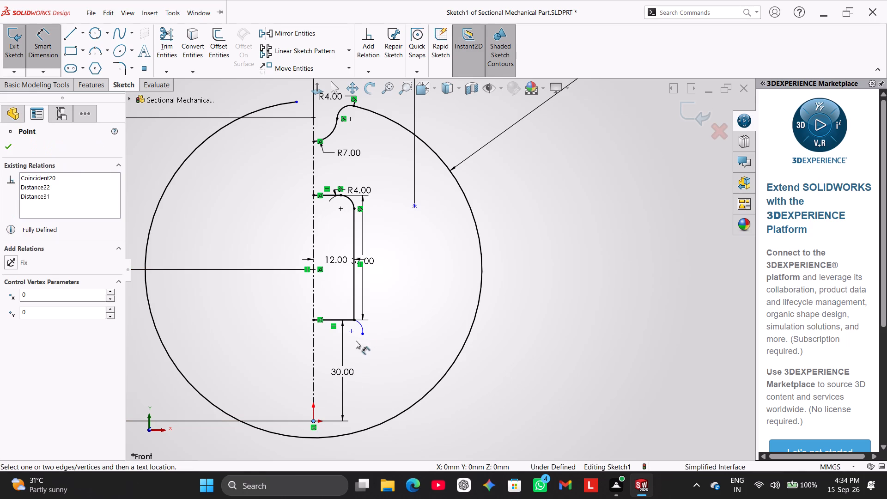
{"action": "left_click", "coordinate": [362, 333]}
{"action": "left_click", "coordinate": [345, 447]}
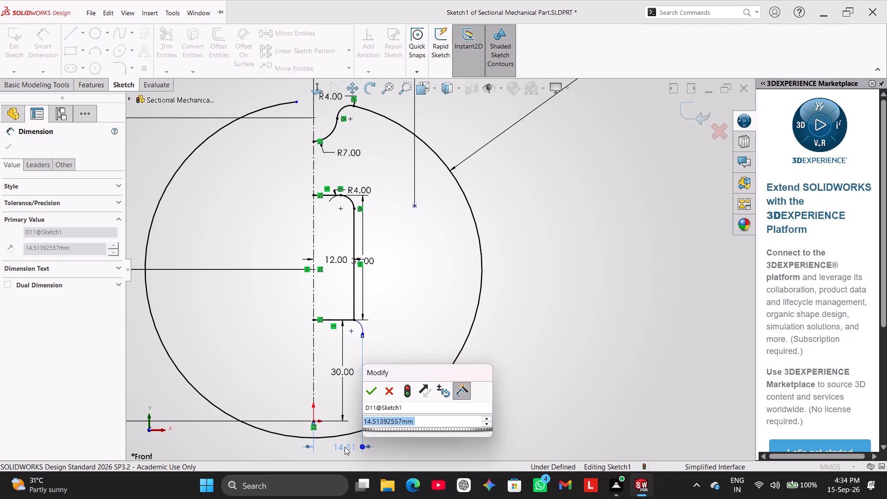
{"action": "type", "text": "16"}
{"action": "key", "text": "Return"}
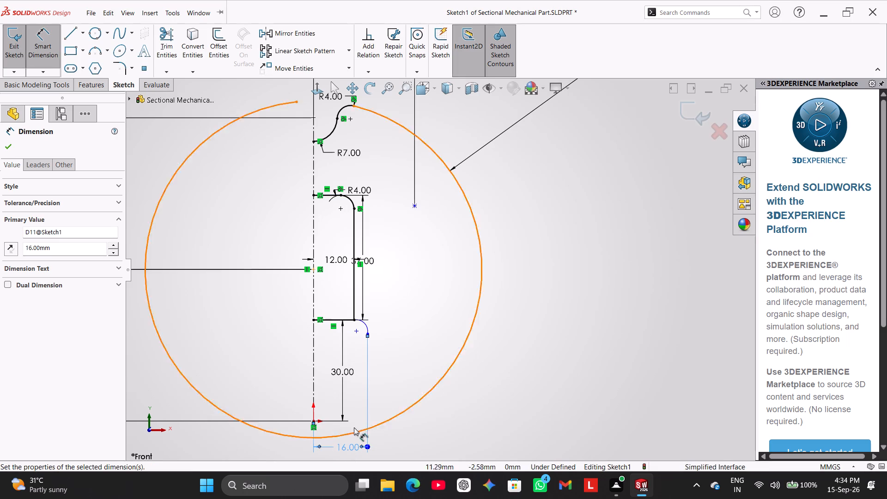
{"action": "left_click", "coordinate": [409, 340]}
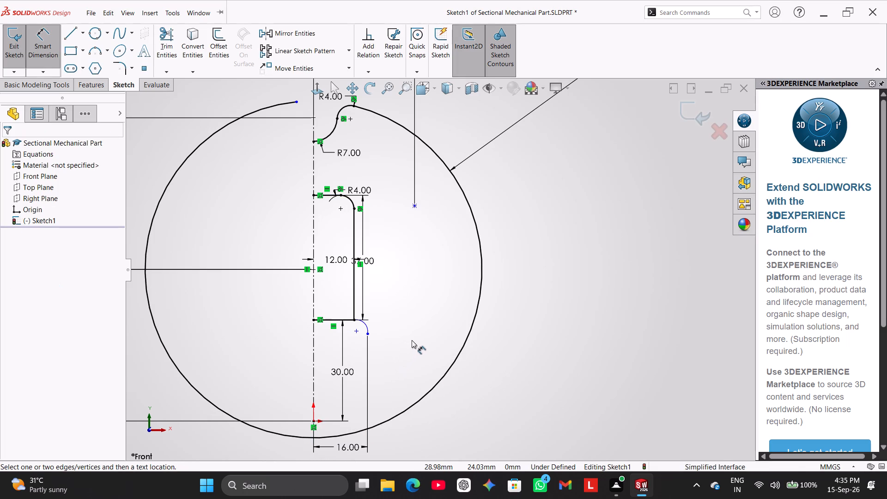
{"action": "right_click", "coordinate": [412, 340]}
{"action": "left_click", "coordinate": [438, 368]}
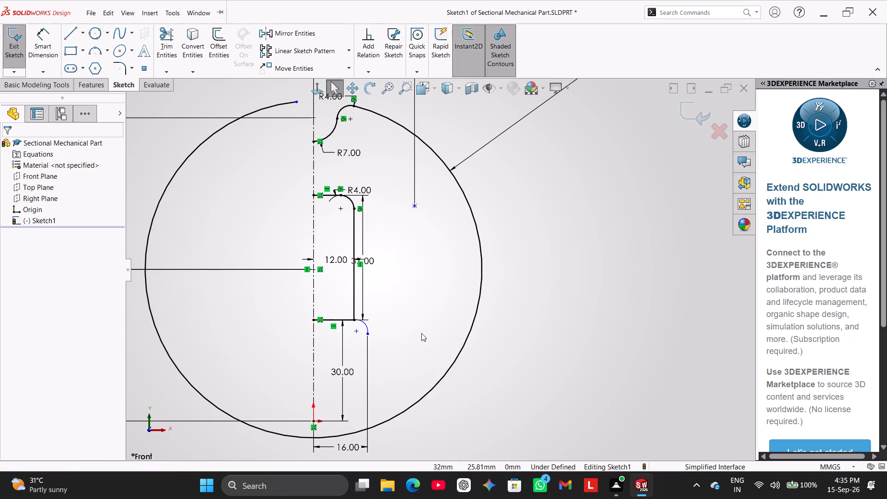
Dimension the radius of the arc at the rectangle's lower outer corner as 4 mm.
{"action": "scroll", "coordinate": [421, 333], "scroll_direction": "down", "scroll_amount": 4}
{"action": "left_click", "coordinate": [39, 38]}
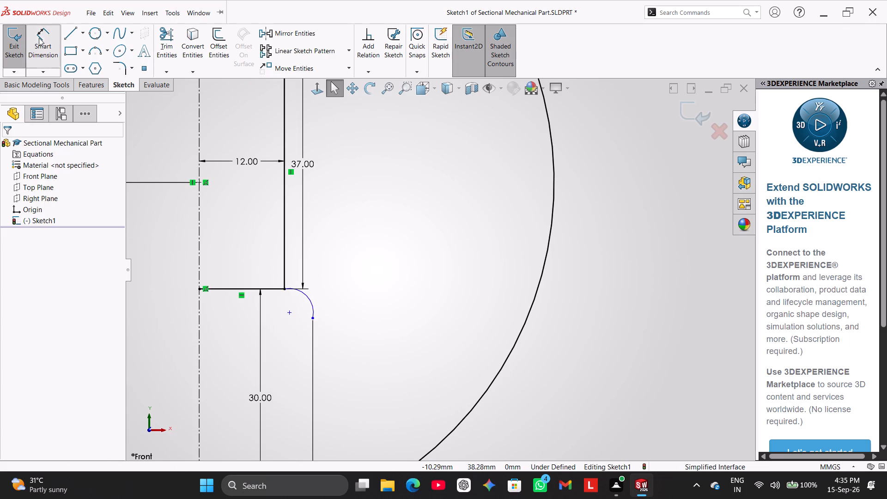
{"action": "left_click", "coordinate": [307, 294]}
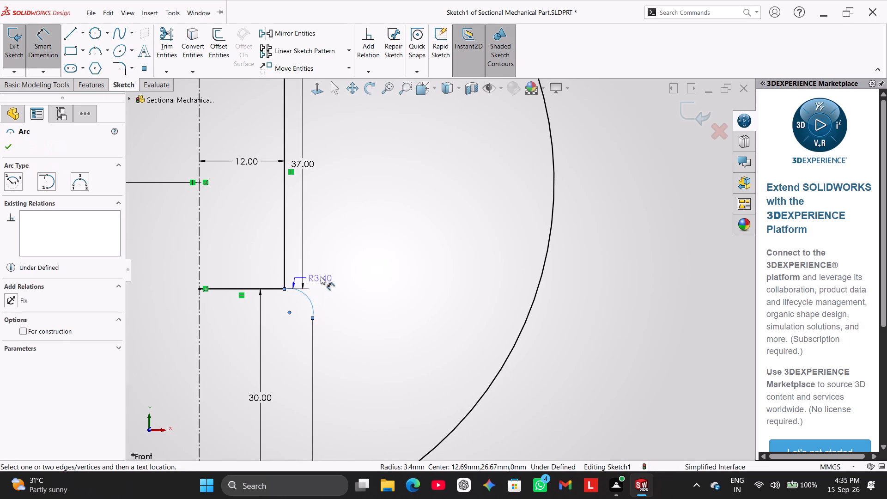
{"action": "left_click", "coordinate": [342, 273]}
{"action": "type", "text": "4."}
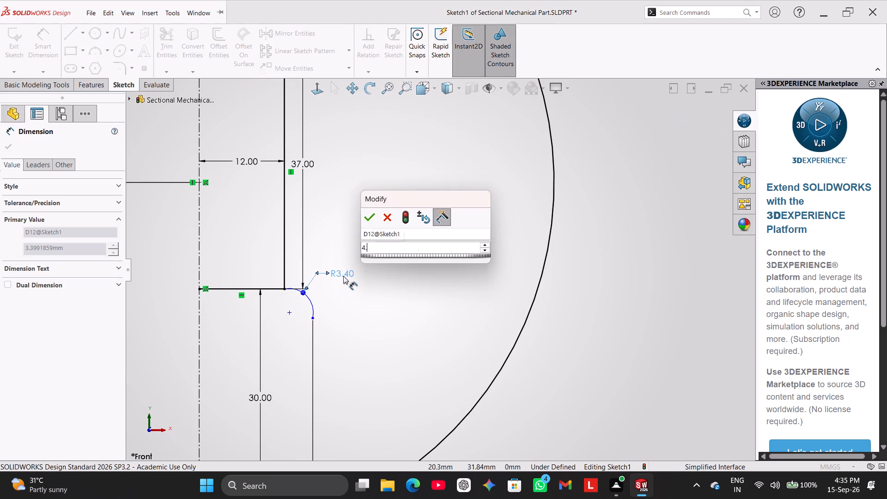
{"action": "key", "text": "BackSpace"}
{"action": "key", "text": "Return"}
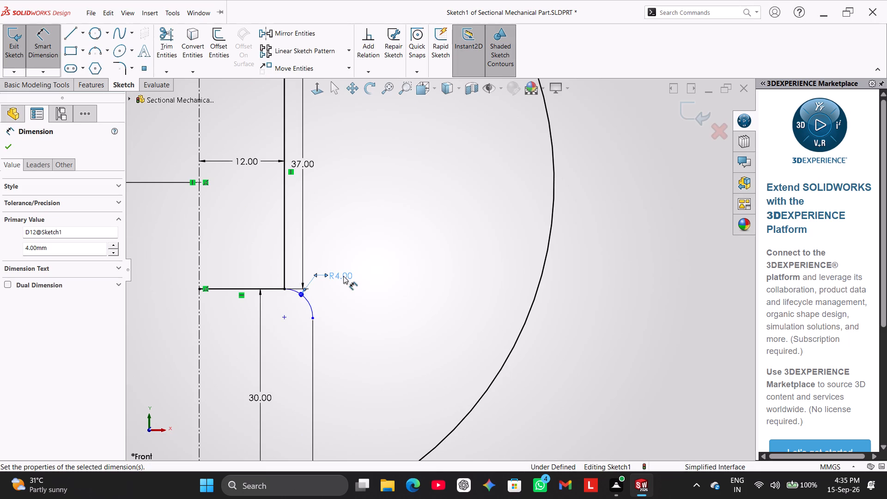
{"action": "left_click", "coordinate": [380, 292]}
{"action": "right_click", "coordinate": [408, 300]}
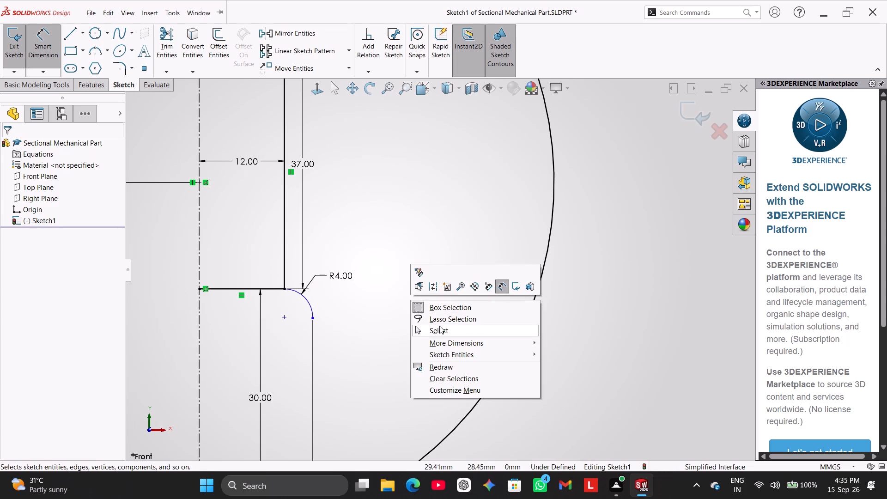
{"action": "left_click", "coordinate": [439, 326]}
Draw a horizontal line about 27 mm long from the origin outward, forming the base of the profile.
{"action": "scroll", "coordinate": [386, 324], "scroll_direction": "down", "scroll_amount": 2}
{"action": "scroll", "coordinate": [382, 323], "scroll_direction": "up", "scroll_amount": 6}
{"action": "scroll", "coordinate": [349, 302], "scroll_direction": "down", "scroll_amount": 2}
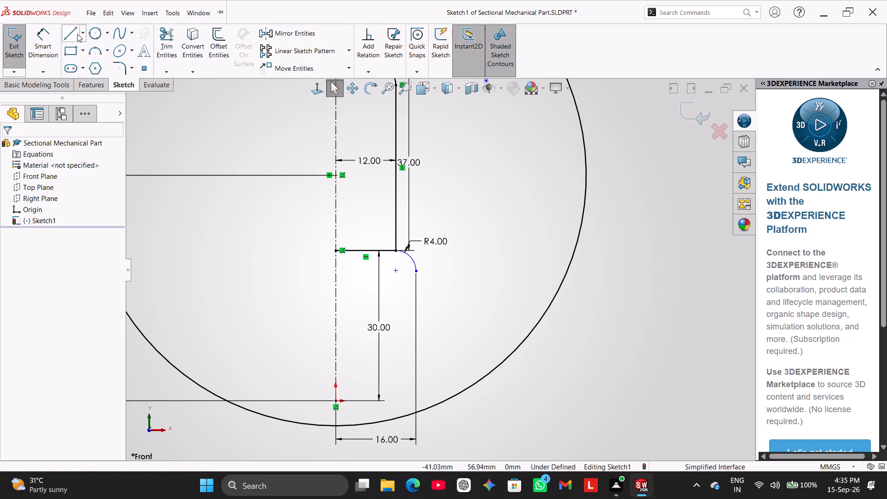
{"action": "left_click_drag", "start_coordinate": [73, 30], "coordinate": [78, 40]}
{"action": "left_click", "coordinate": [338, 400]}
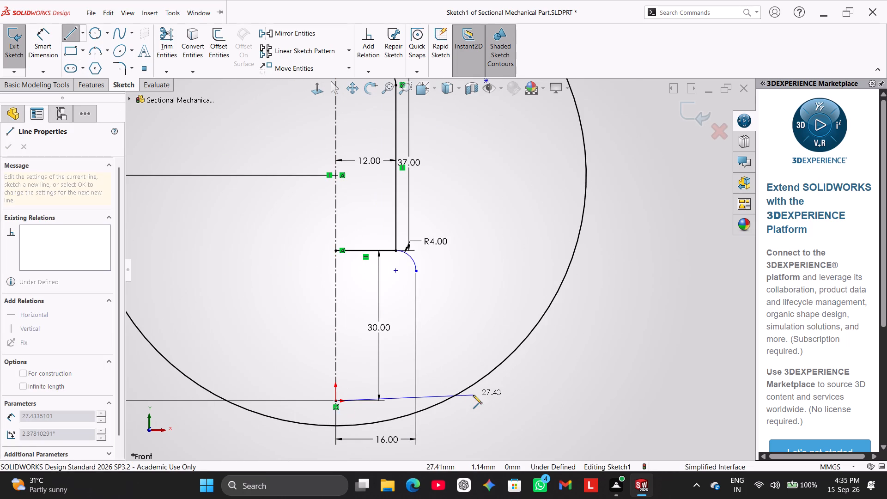
{"action": "left_click", "coordinate": [474, 399]}
{"action": "right_click", "coordinate": [504, 383]}
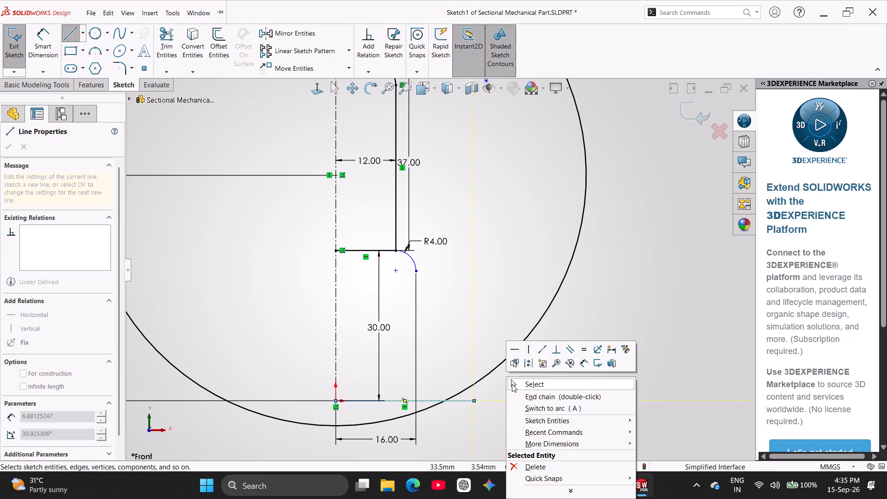
{"action": "left_click", "coordinate": [512, 384]}
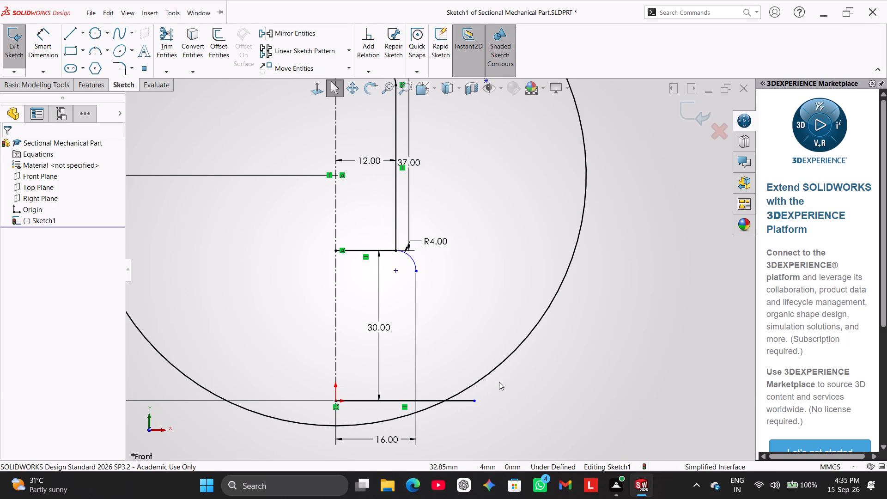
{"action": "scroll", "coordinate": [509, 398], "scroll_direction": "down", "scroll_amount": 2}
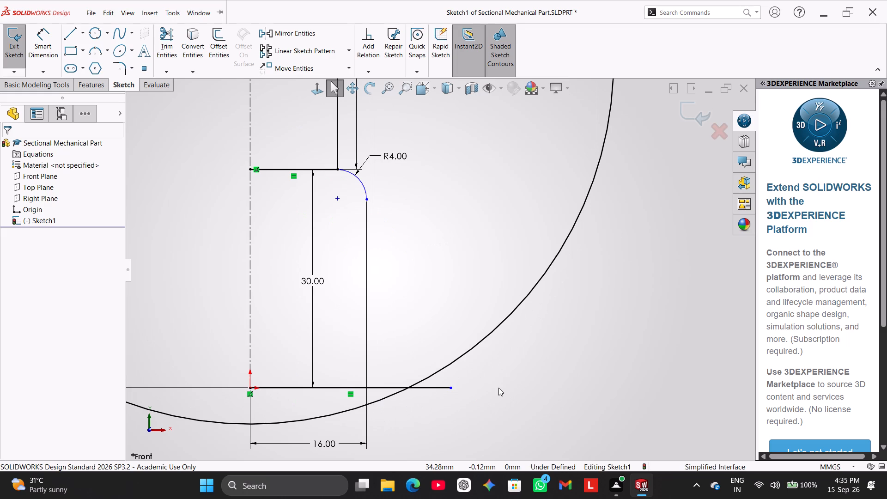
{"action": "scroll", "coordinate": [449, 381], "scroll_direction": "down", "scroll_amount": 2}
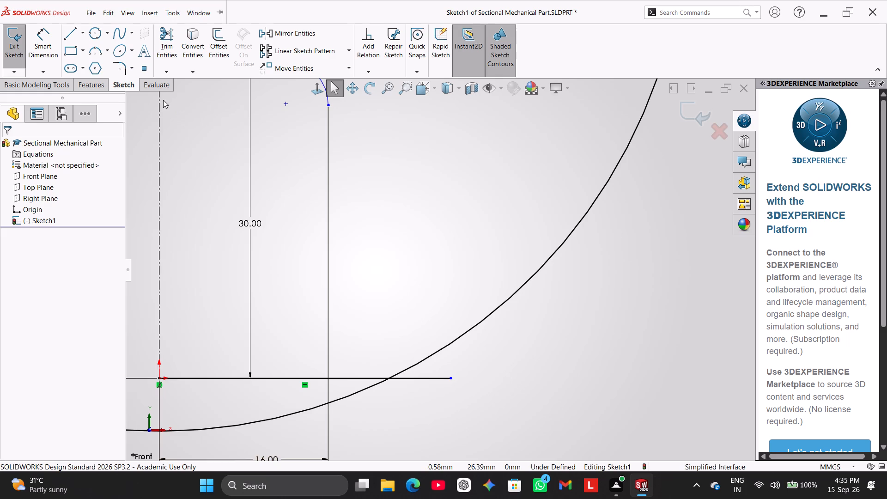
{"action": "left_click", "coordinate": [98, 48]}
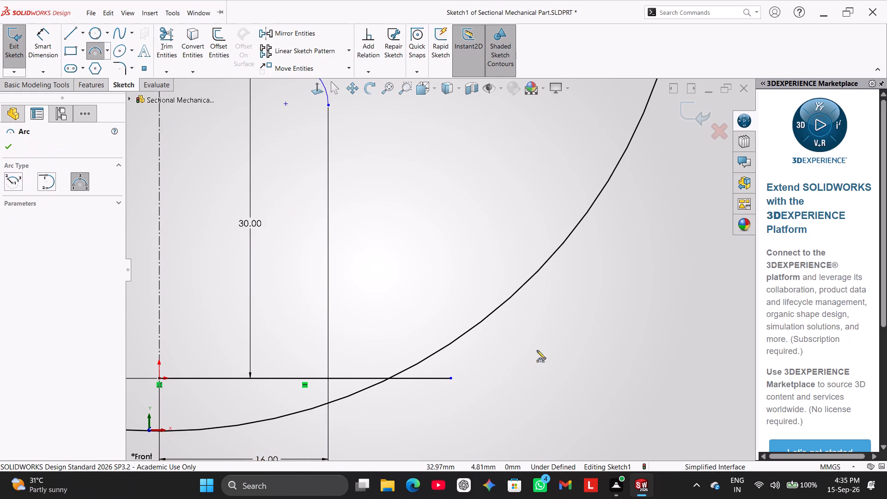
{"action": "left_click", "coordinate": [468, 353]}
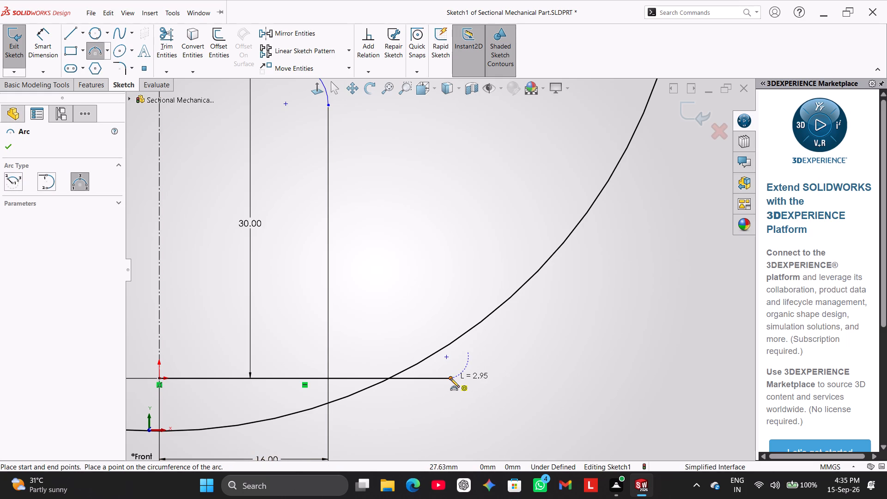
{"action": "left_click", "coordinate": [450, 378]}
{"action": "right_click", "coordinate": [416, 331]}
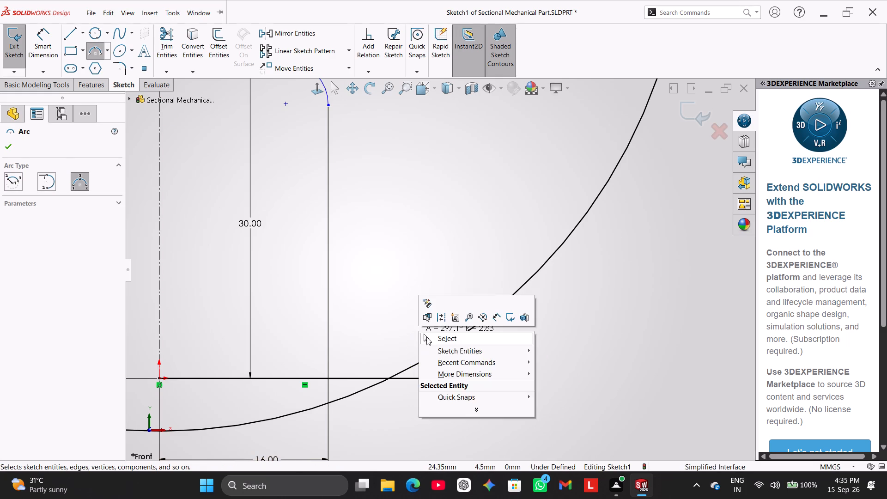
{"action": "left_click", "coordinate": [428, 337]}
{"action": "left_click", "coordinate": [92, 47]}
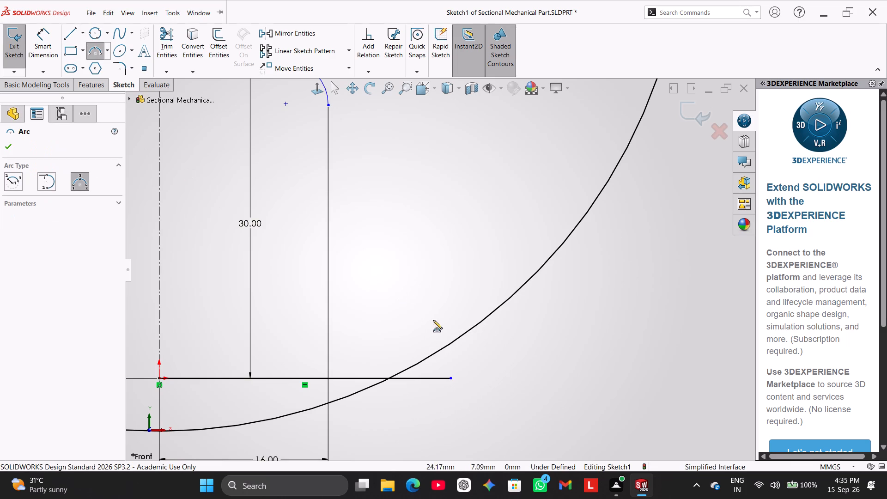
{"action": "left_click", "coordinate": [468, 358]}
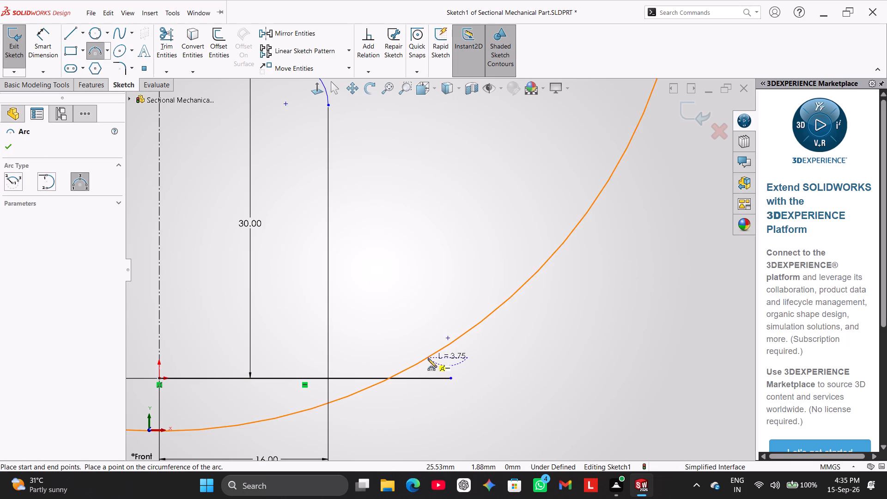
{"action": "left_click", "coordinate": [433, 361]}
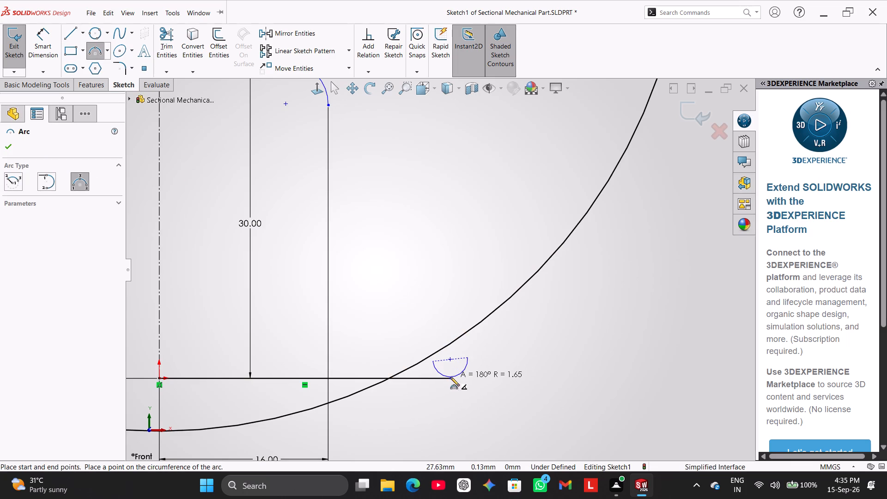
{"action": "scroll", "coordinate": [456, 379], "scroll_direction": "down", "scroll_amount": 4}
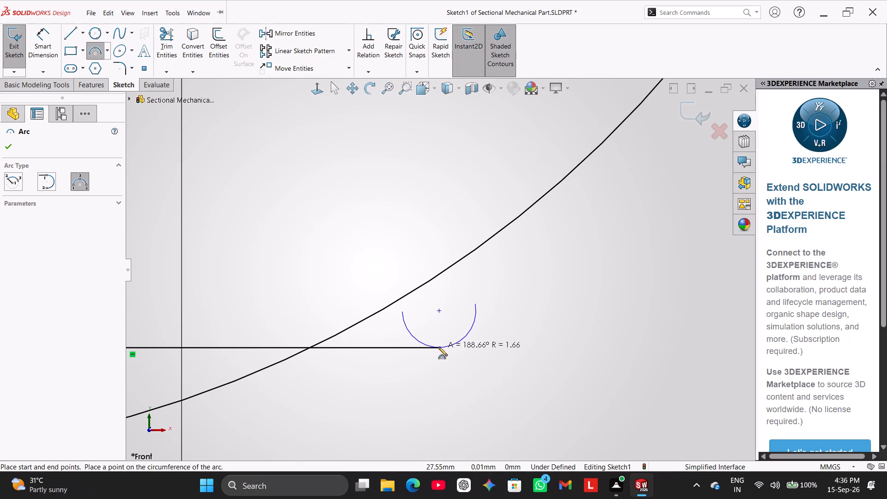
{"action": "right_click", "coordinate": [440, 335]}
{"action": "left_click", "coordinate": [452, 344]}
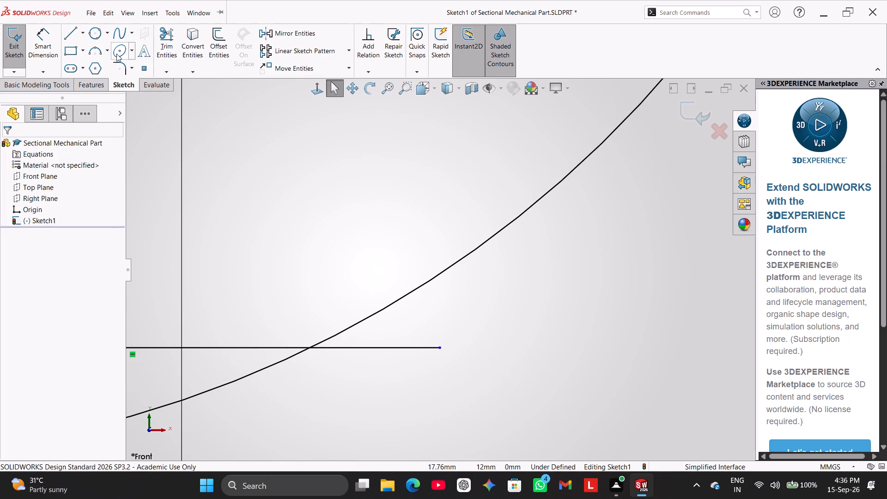
Draw a small three-point perimeter circle just above the base line, passing through the line's outer endpoint.
{"action": "left_click", "coordinate": [98, 36]}
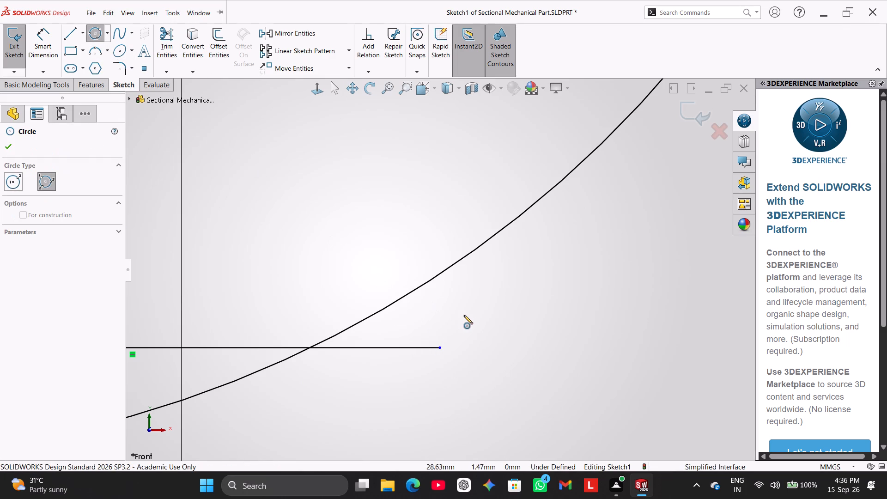
{"action": "left_click", "coordinate": [464, 315]}
{"action": "left_click", "coordinate": [441, 347]}
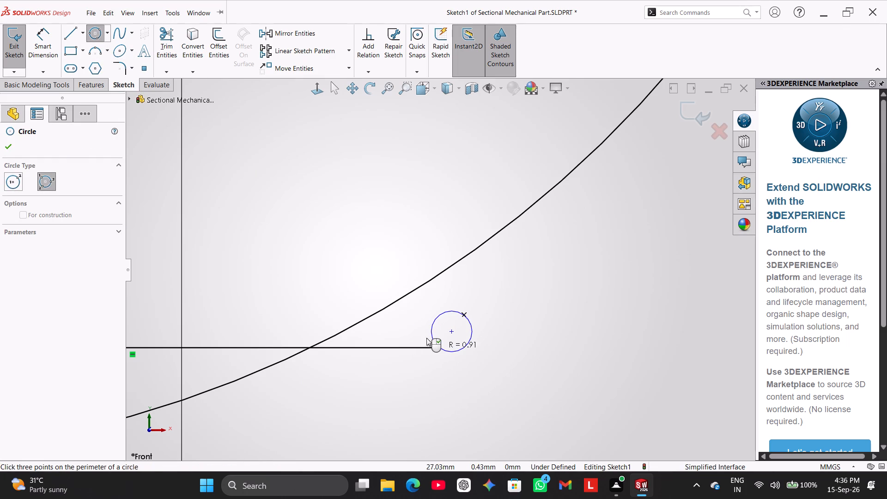
{"action": "left_click", "coordinate": [413, 316]}
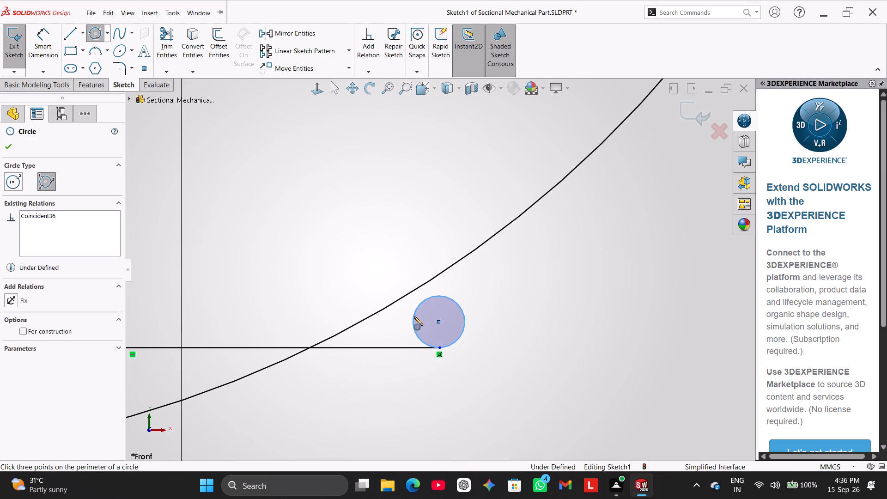
{"action": "right_click", "coordinate": [409, 271]}
{"action": "left_click", "coordinate": [421, 278]}
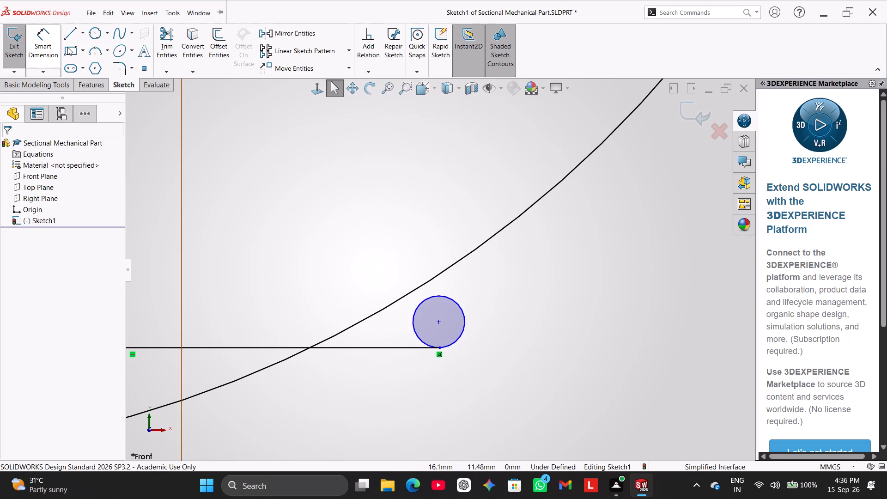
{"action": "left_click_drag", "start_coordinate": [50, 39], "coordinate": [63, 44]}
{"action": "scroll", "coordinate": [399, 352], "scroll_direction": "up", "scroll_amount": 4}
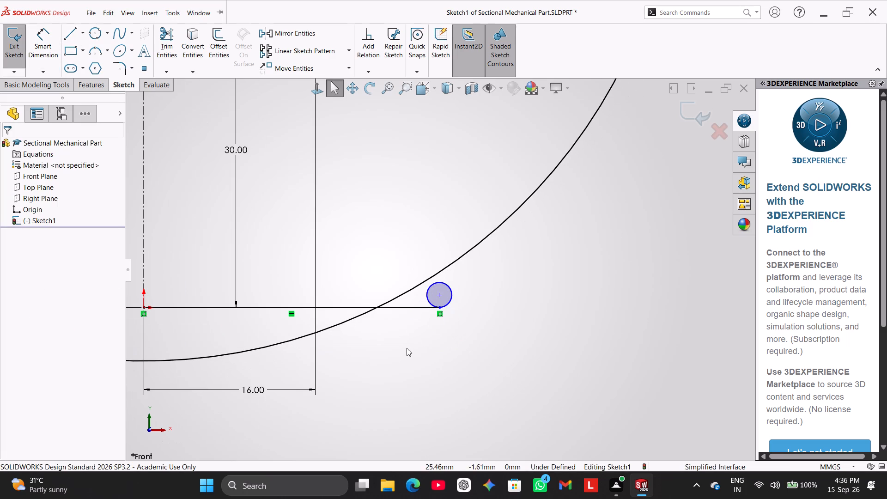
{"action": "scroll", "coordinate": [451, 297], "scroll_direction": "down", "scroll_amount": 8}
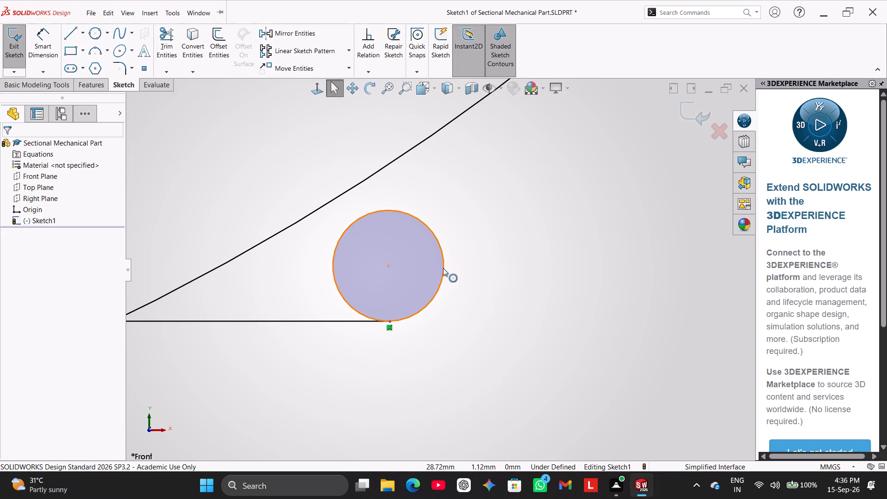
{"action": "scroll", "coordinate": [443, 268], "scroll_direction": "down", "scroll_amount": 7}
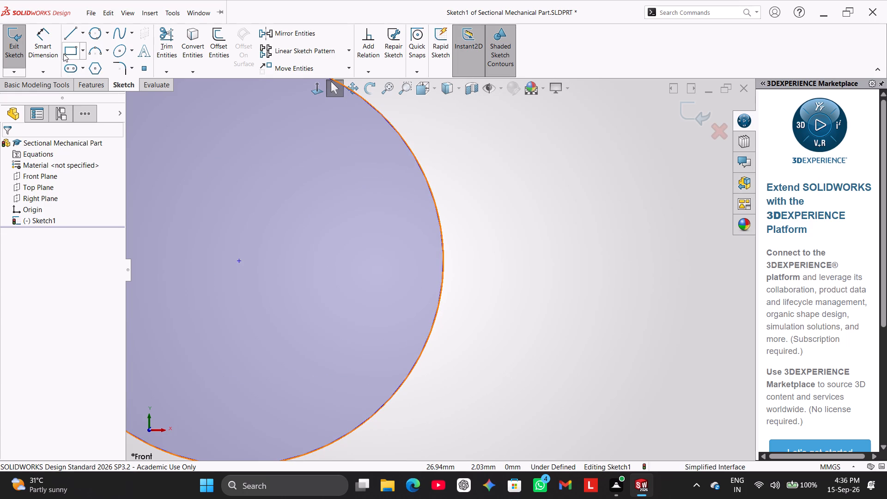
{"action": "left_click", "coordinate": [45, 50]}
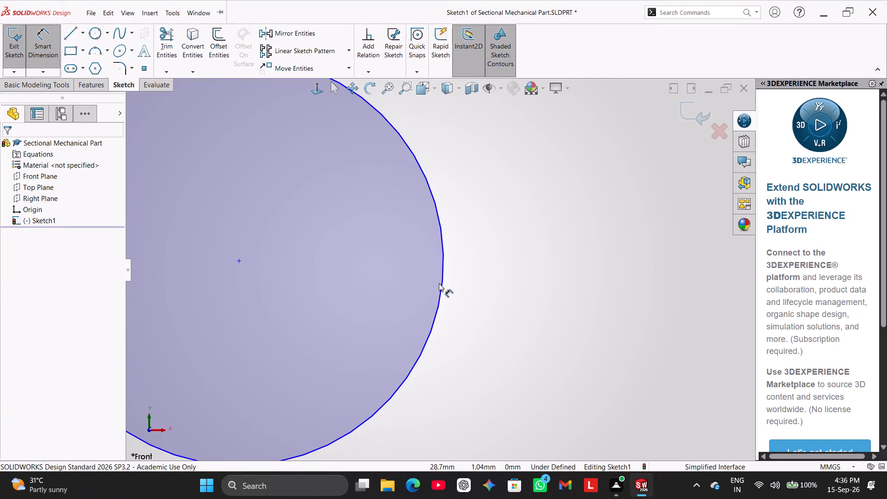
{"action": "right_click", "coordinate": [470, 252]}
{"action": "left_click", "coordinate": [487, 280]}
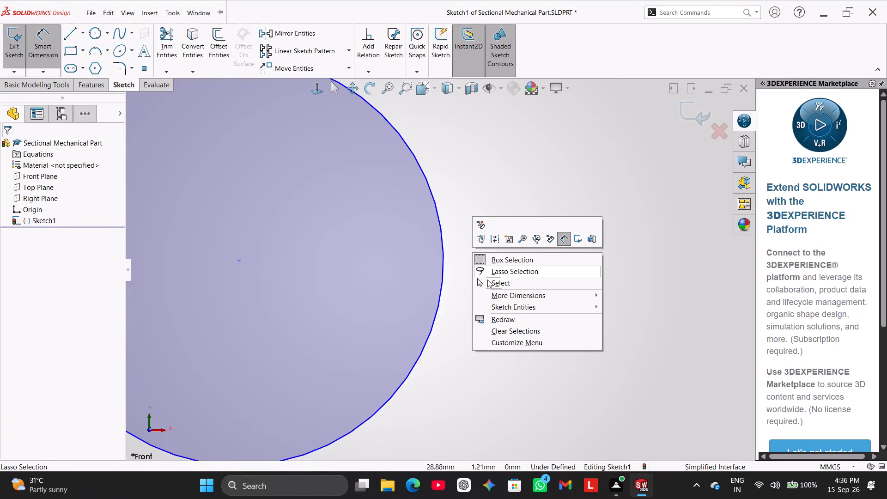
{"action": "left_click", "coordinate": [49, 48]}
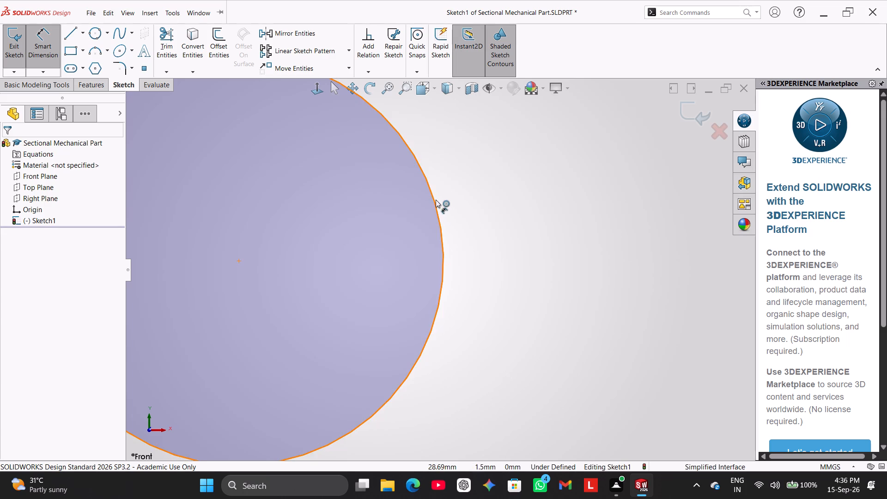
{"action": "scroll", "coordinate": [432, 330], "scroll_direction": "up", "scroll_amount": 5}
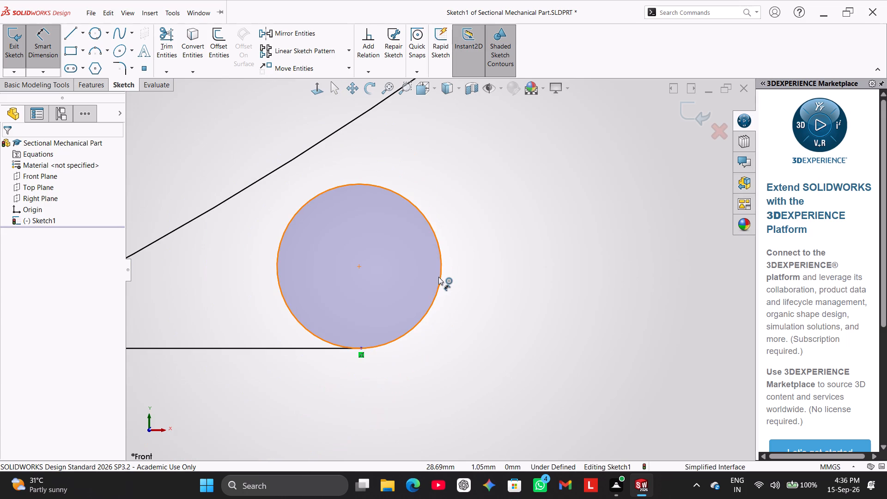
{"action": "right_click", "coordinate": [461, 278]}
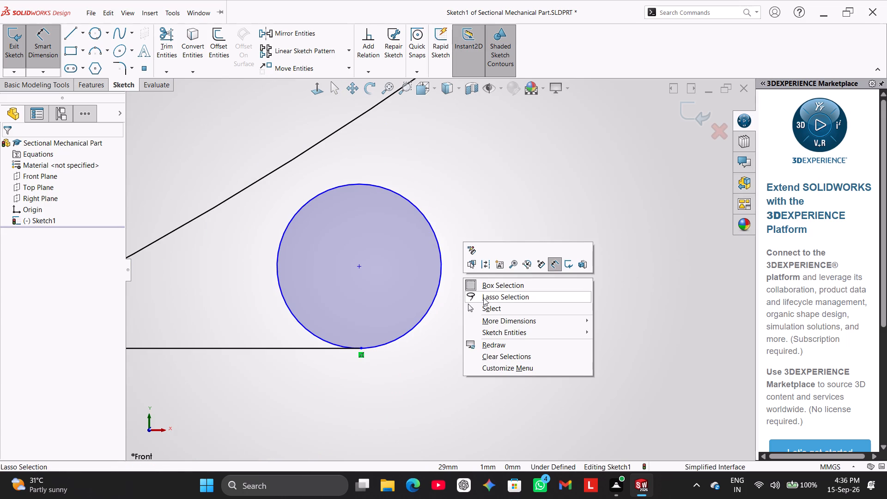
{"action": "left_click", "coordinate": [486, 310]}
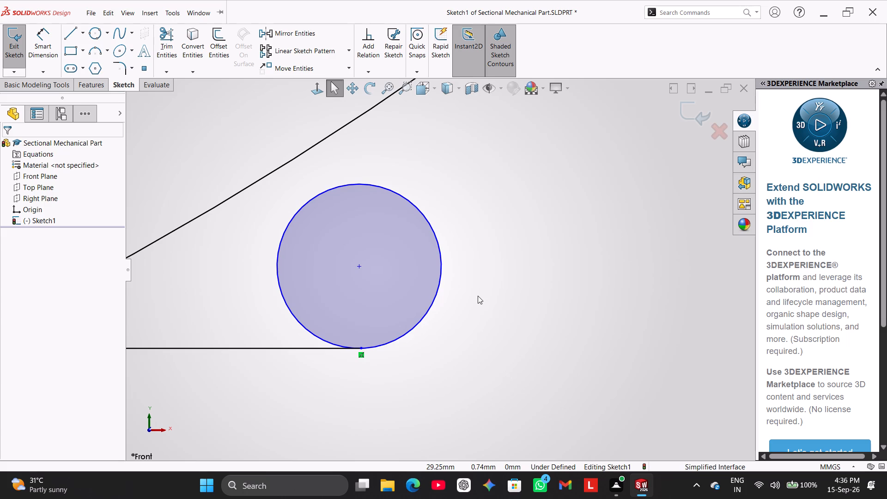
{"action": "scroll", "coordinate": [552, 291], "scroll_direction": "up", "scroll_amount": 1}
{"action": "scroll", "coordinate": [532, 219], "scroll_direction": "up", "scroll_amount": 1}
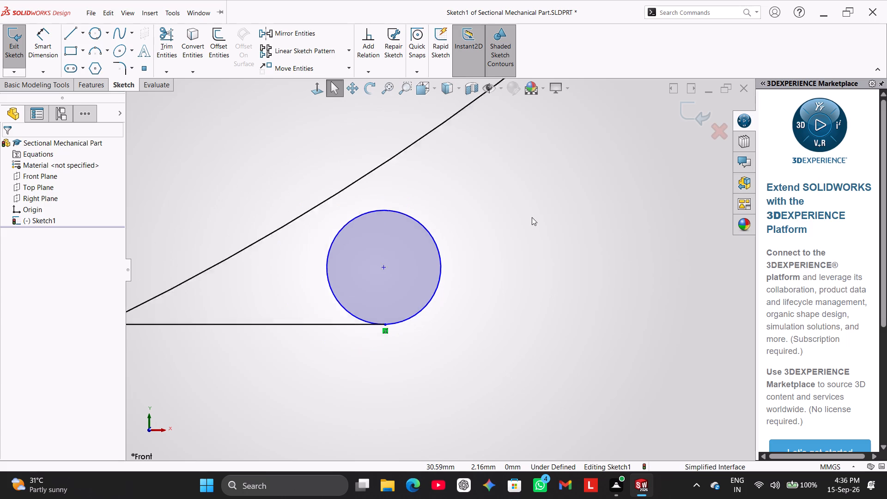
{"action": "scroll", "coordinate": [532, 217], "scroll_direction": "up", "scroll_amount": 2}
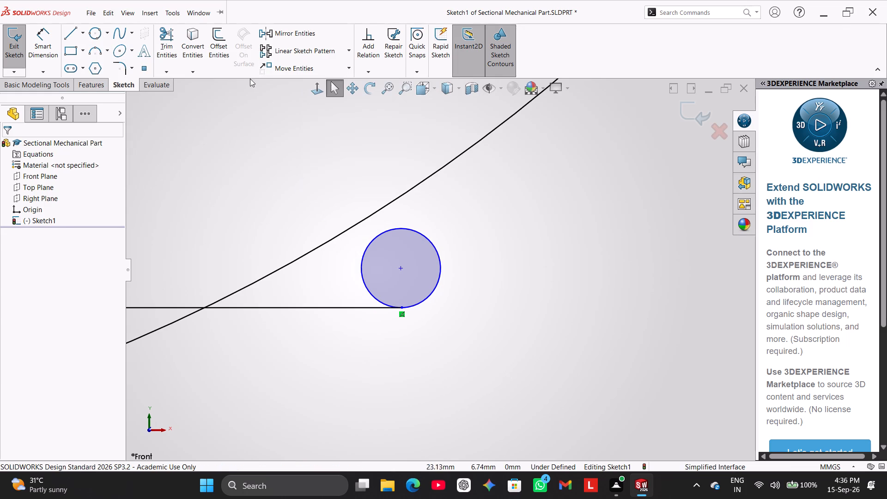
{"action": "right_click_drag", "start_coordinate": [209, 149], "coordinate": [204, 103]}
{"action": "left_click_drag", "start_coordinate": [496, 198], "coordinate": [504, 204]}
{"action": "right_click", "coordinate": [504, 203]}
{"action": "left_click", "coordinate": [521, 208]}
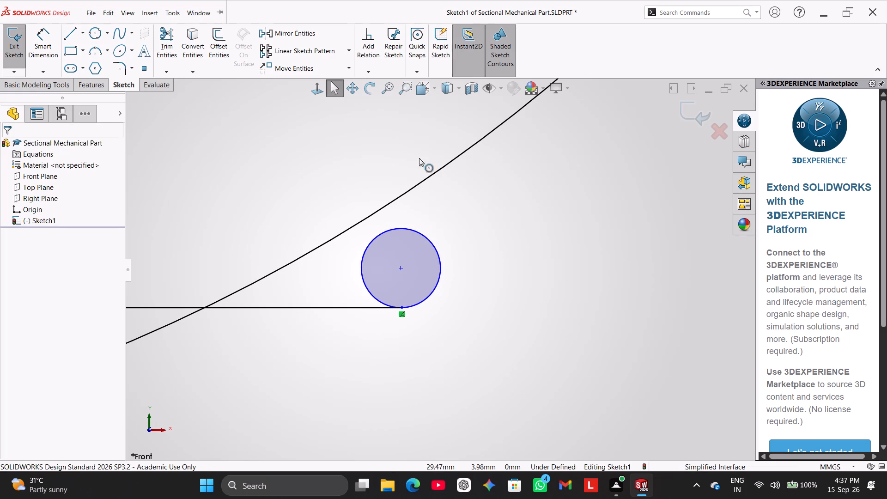
Draw a centre-point circle of about 1.3 mm radius above and outward of the small circle, overlapping the large arc.
{"action": "right_click_drag", "start_coordinate": [339, 166], "coordinate": [340, 112]}
{"action": "scroll", "coordinate": [480, 217], "scroll_direction": "up", "scroll_amount": 1}
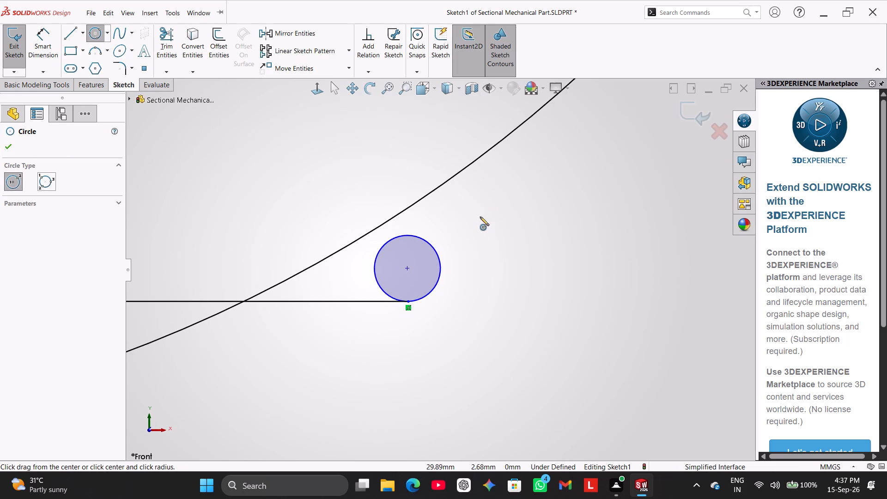
{"action": "left_click", "coordinate": [473, 178]}
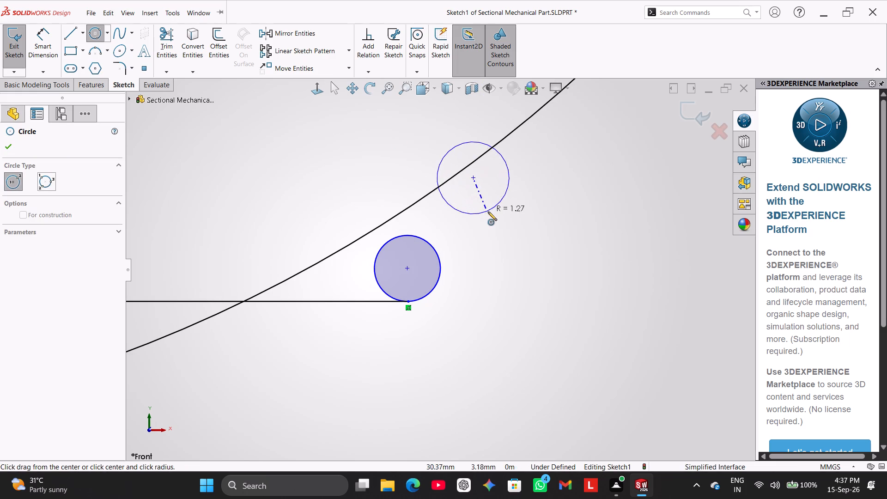
{"action": "left_click", "coordinate": [488, 212]}
{"action": "right_click", "coordinate": [545, 143]}
{"action": "left_click", "coordinate": [553, 150]}
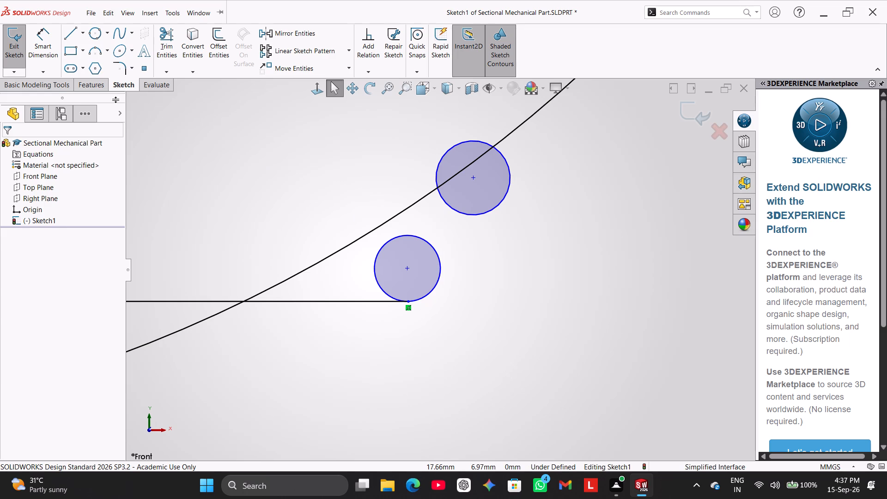
Draw a line about 3.2 mm long from the lower circle's outer quadrant point to the upper circle's inner quadrant point.
{"action": "left_click", "coordinate": [43, 45]}
{"action": "left_click", "coordinate": [72, 36]}
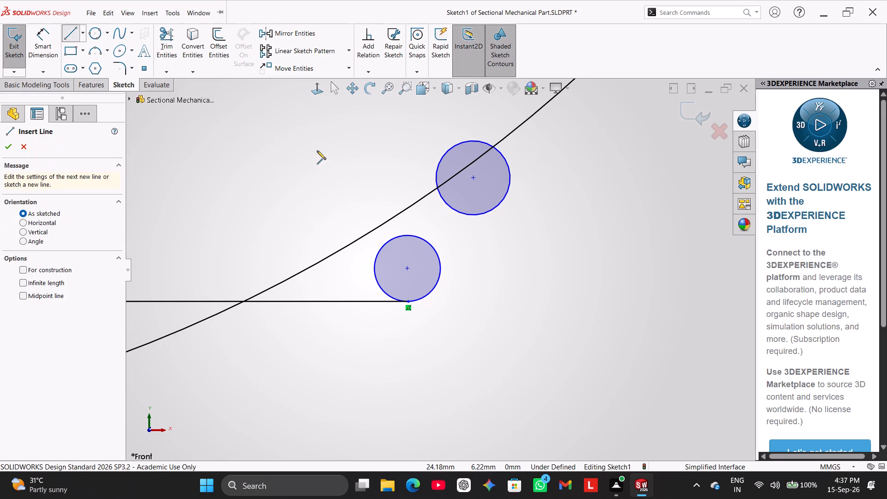
{"action": "left_click", "coordinate": [441, 270]}
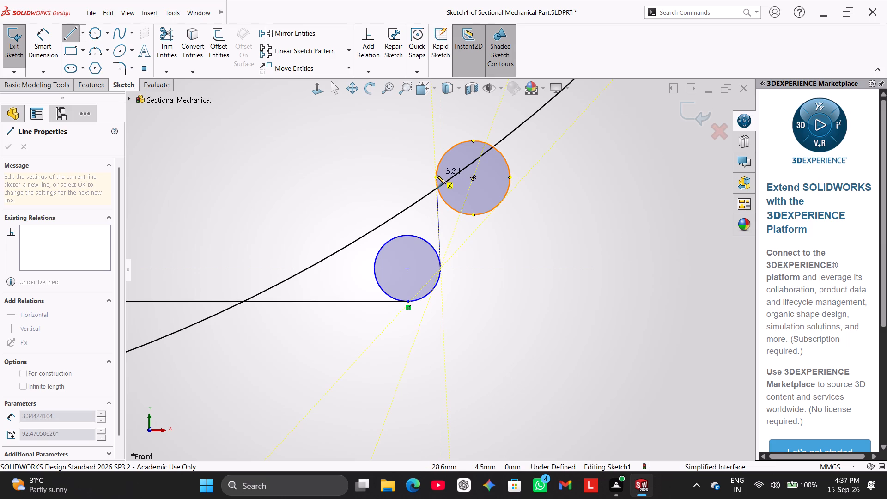
{"action": "left_click", "coordinate": [437, 176]}
{"action": "right_click", "coordinate": [374, 175]}
{"action": "left_click", "coordinate": [408, 185]}
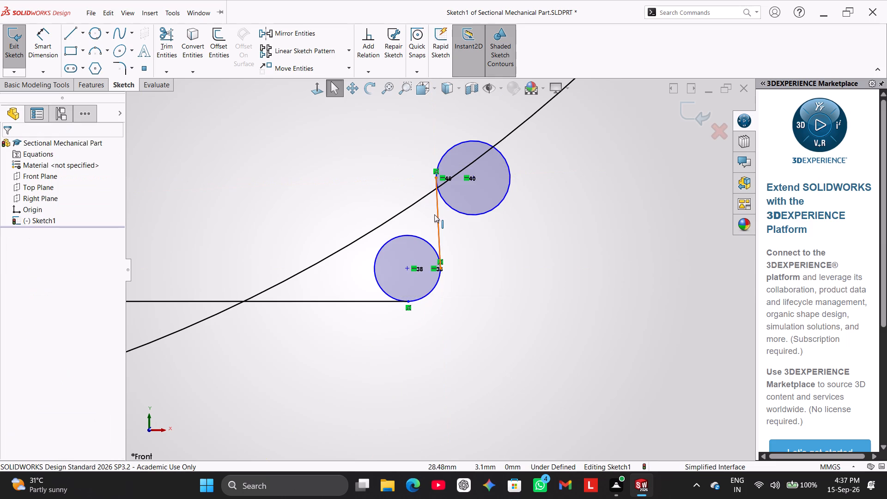
Apply a vertical relation to the line connecting the two small circles.
{"action": "left_click", "coordinate": [437, 216]}
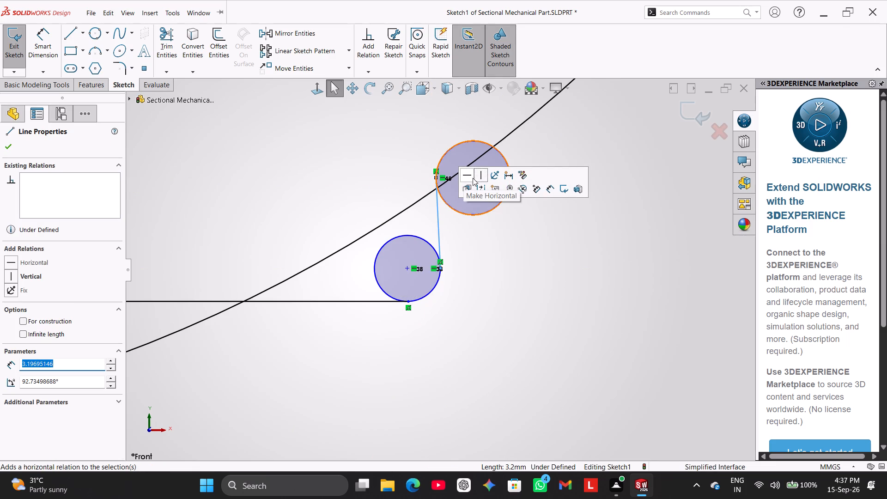
{"action": "left_click", "coordinate": [479, 176]}
{"action": "left_click", "coordinate": [457, 250]}
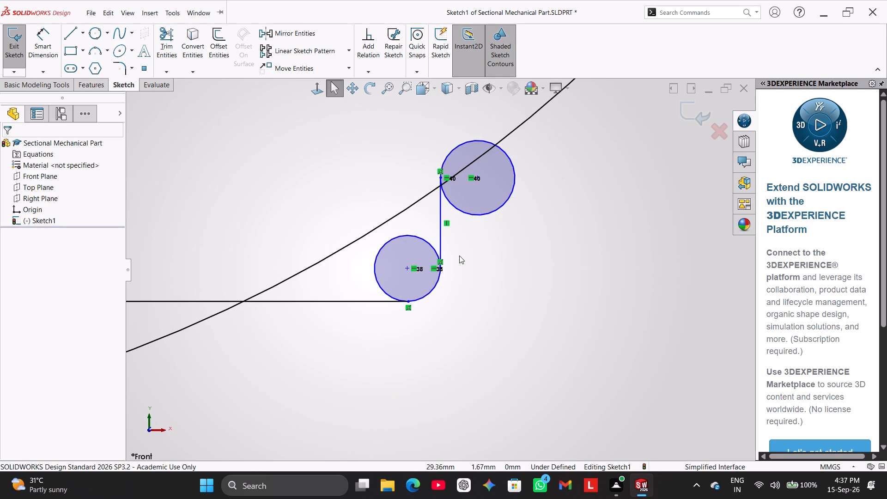
{"action": "scroll", "coordinate": [486, 288], "scroll_direction": "down", "scroll_amount": 1}
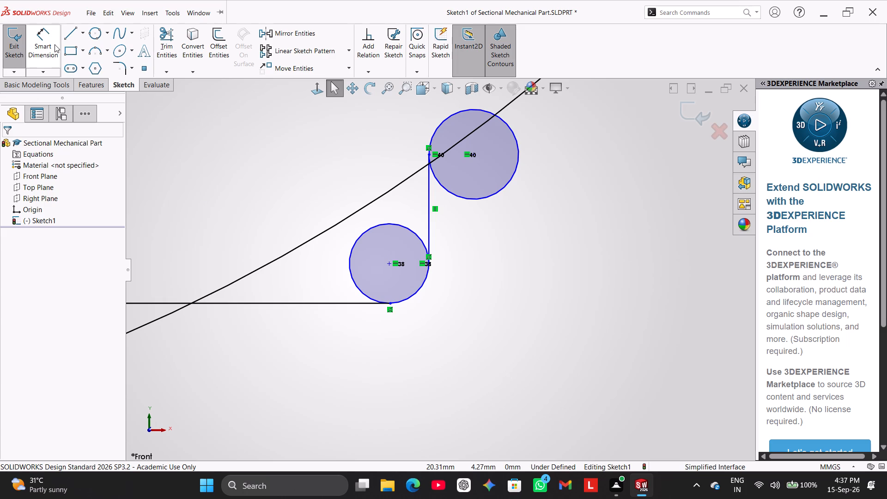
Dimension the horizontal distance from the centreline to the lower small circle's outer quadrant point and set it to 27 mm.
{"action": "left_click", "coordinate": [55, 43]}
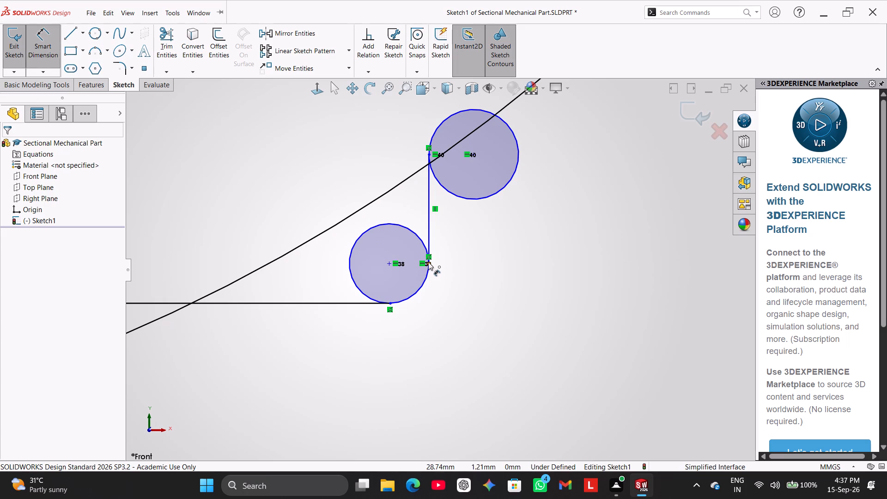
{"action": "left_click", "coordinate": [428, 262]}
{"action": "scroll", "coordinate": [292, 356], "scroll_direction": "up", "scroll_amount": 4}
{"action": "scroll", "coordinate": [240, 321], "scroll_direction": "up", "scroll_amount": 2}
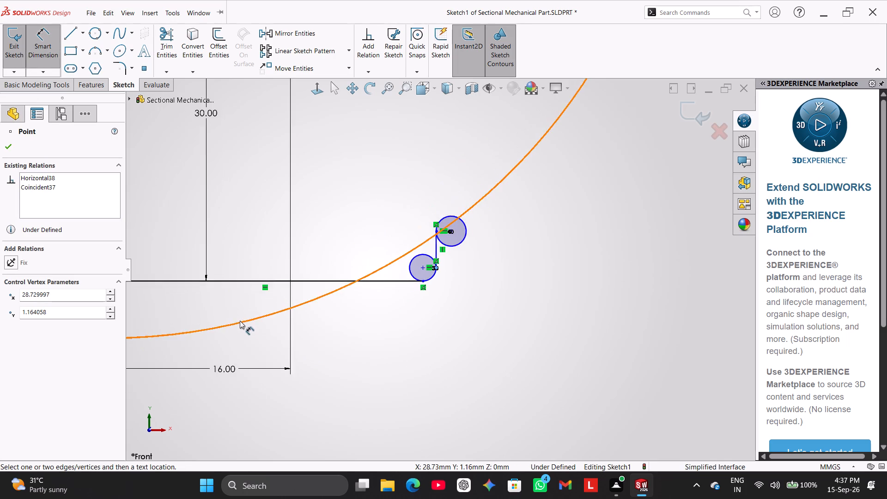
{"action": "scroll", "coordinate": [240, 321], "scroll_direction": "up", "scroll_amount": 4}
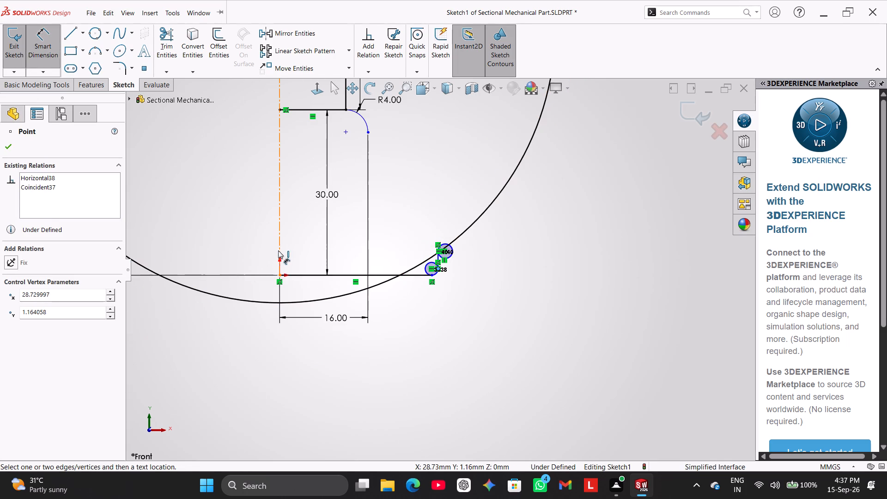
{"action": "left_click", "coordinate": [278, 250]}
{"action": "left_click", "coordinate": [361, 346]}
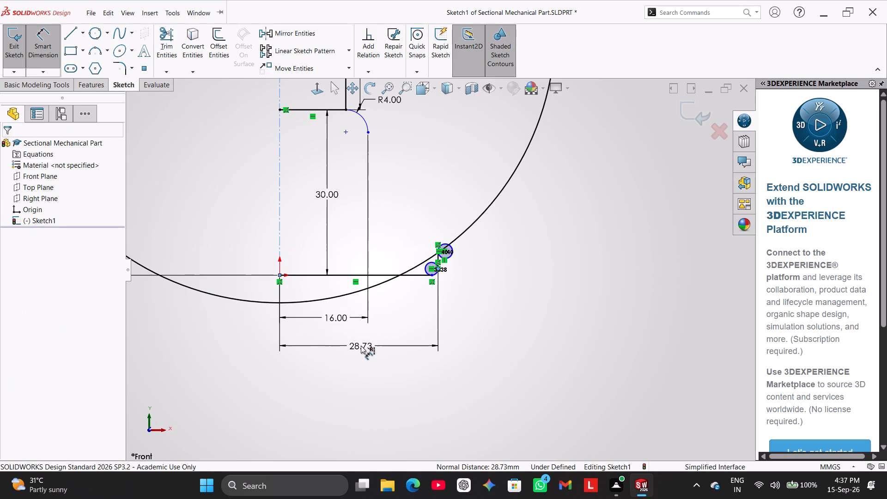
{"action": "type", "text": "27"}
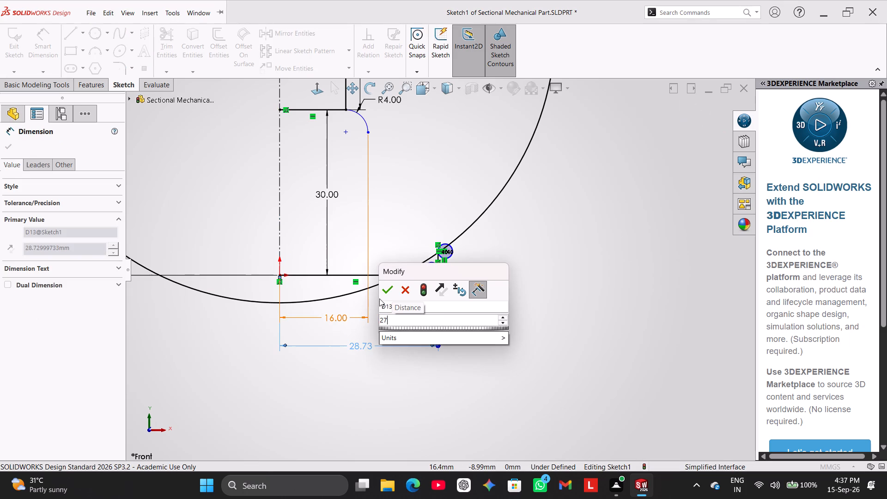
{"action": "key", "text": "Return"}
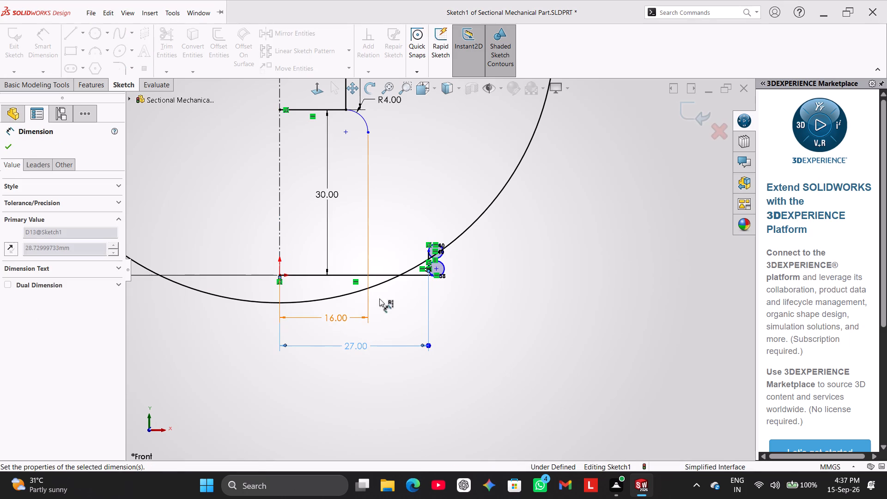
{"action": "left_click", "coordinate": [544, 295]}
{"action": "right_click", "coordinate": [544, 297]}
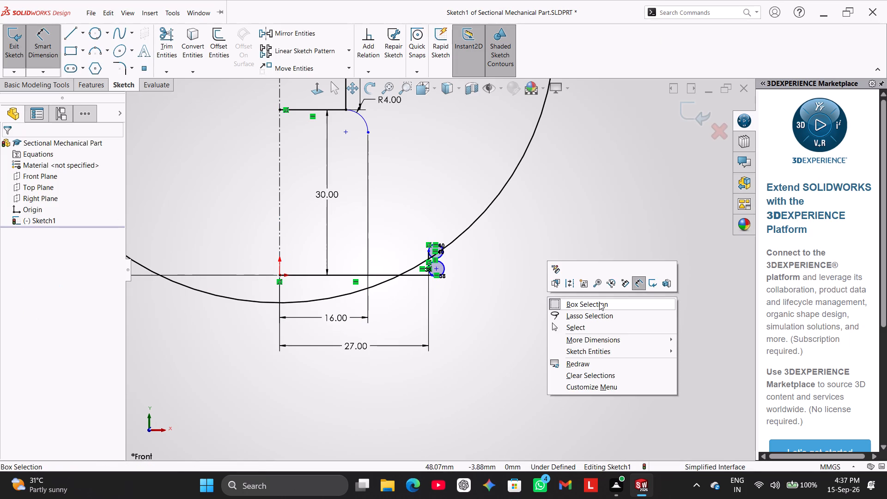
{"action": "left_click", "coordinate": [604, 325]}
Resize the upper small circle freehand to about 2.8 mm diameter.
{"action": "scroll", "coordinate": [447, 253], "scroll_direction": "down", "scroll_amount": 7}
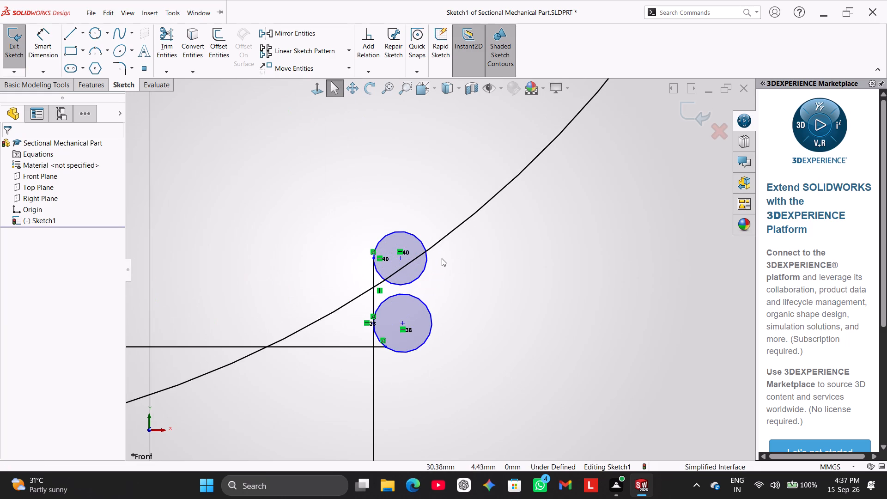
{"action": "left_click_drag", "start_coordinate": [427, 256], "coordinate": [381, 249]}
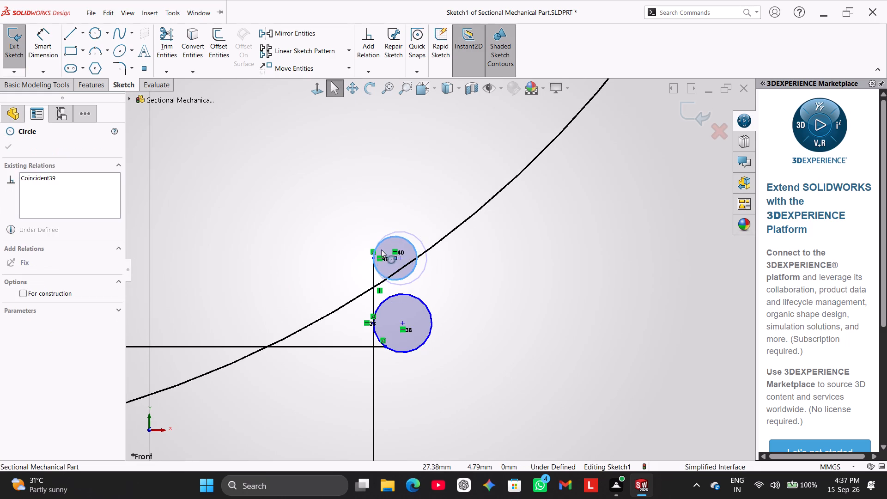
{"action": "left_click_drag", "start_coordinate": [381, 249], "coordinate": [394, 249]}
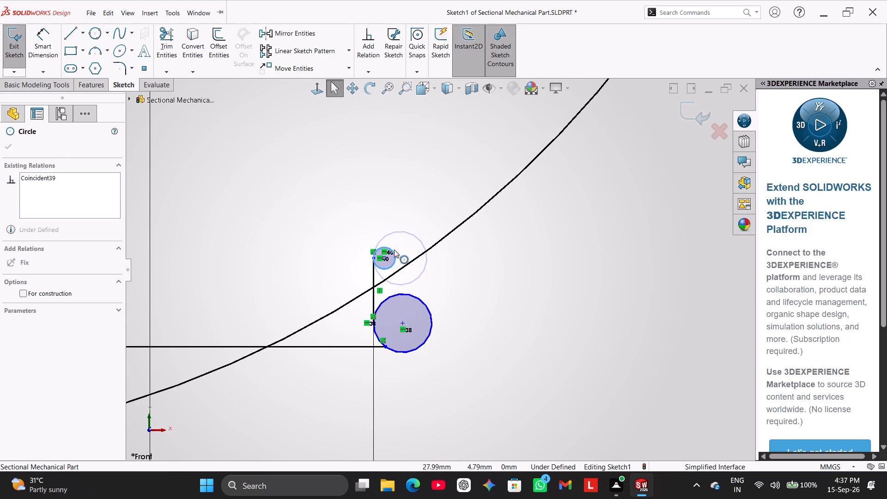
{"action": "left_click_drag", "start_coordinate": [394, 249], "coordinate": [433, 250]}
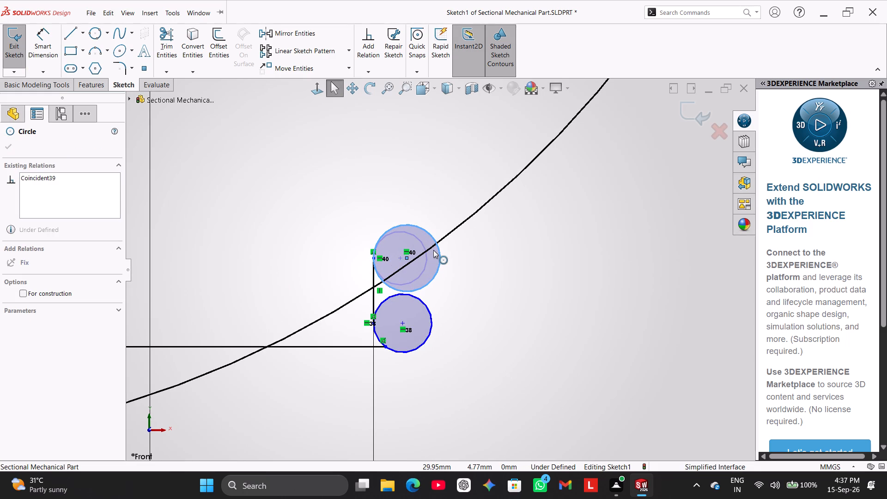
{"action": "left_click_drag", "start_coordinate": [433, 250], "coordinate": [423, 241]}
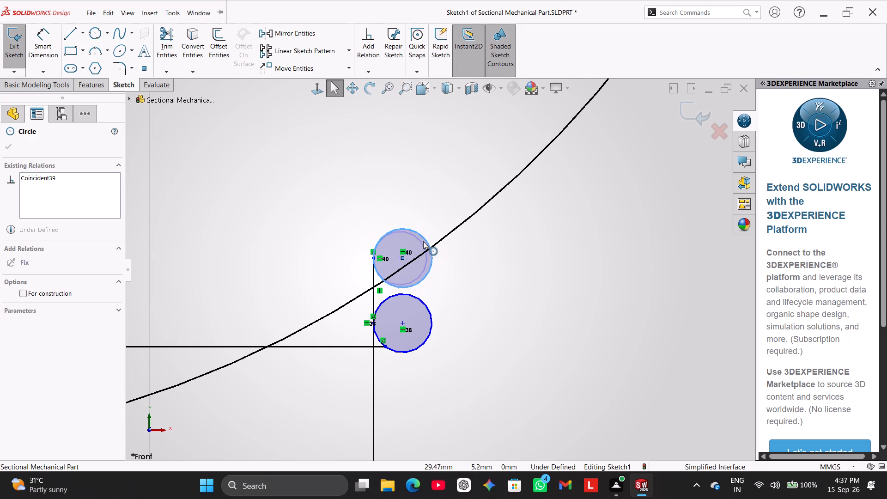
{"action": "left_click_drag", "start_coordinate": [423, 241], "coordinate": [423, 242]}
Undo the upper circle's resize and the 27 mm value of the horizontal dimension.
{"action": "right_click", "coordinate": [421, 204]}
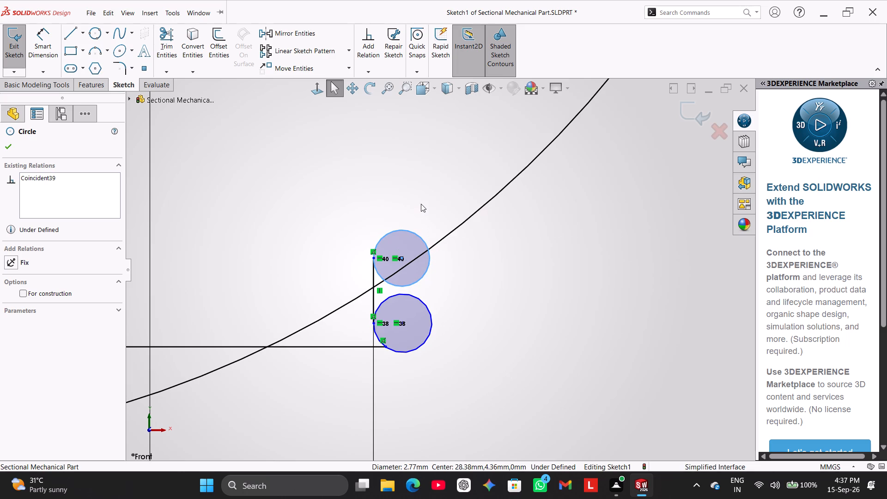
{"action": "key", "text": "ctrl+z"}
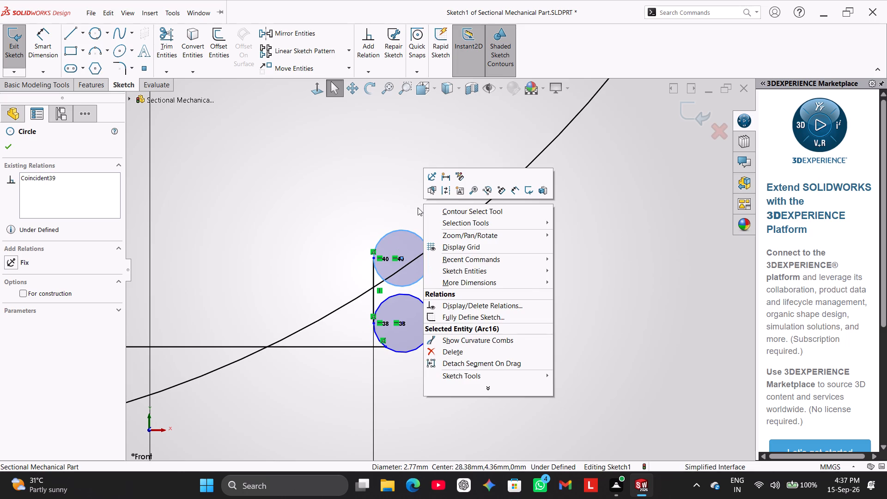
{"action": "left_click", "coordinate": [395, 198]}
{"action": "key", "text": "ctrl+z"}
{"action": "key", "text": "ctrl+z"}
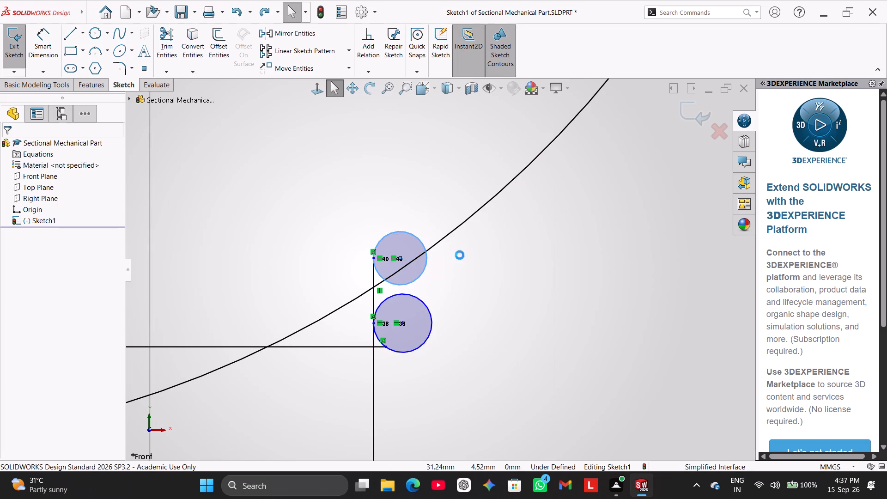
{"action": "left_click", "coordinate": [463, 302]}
Shift the base line's outer endpoint along the line to about X 27.36 mm.
{"action": "scroll", "coordinate": [466, 321], "scroll_direction": "up", "scroll_amount": 3}
{"action": "scroll", "coordinate": [428, 314], "scroll_direction": "down", "scroll_amount": 3}
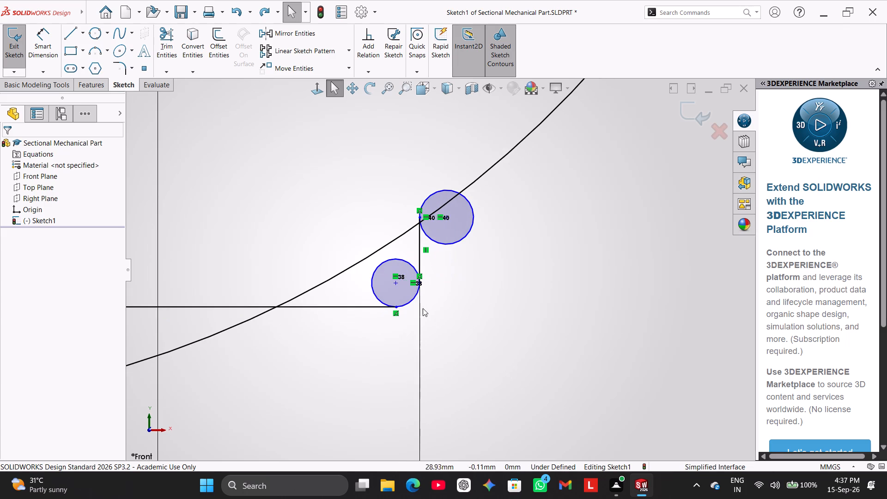
{"action": "left_click_drag", "start_coordinate": [398, 309], "coordinate": [382, 309]}
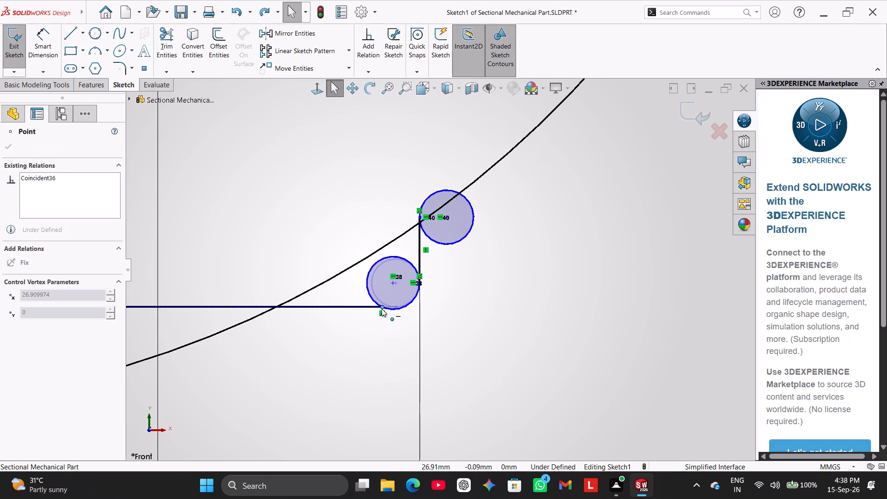
{"action": "left_click_drag", "start_coordinate": [382, 309], "coordinate": [391, 308]}
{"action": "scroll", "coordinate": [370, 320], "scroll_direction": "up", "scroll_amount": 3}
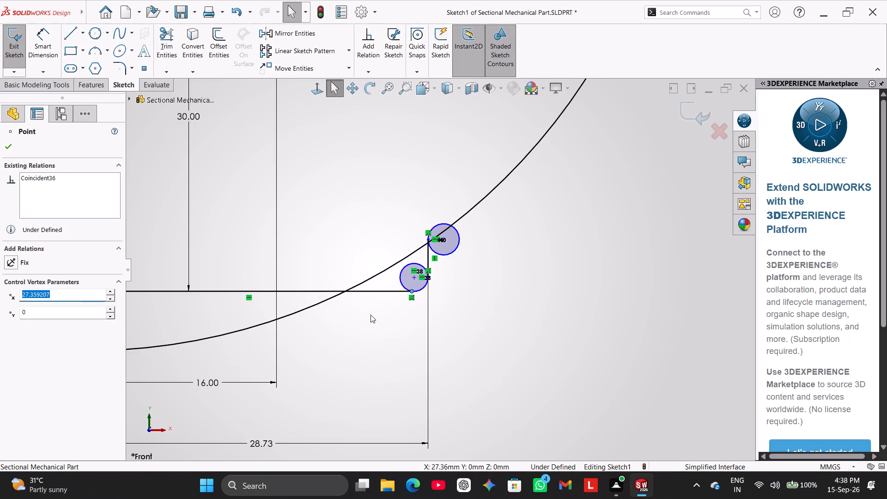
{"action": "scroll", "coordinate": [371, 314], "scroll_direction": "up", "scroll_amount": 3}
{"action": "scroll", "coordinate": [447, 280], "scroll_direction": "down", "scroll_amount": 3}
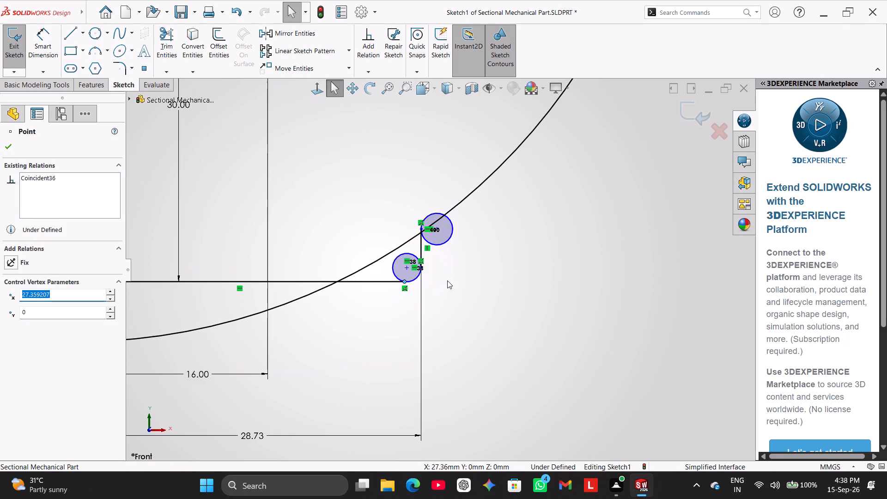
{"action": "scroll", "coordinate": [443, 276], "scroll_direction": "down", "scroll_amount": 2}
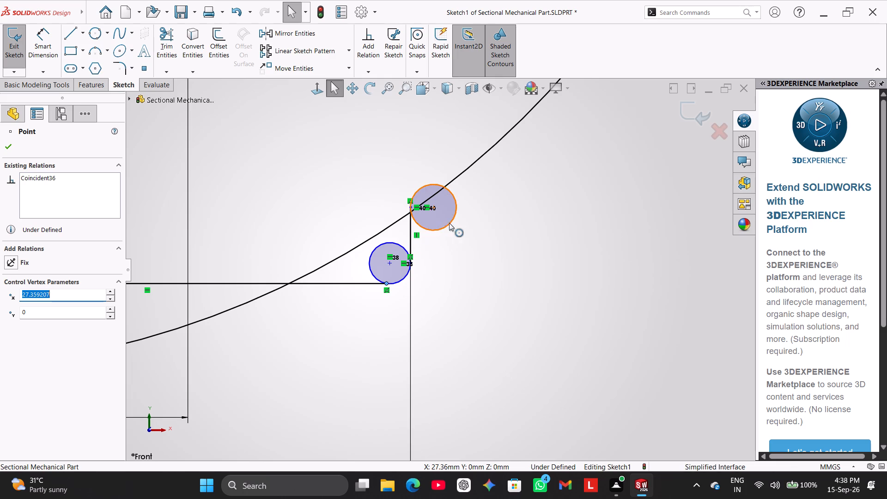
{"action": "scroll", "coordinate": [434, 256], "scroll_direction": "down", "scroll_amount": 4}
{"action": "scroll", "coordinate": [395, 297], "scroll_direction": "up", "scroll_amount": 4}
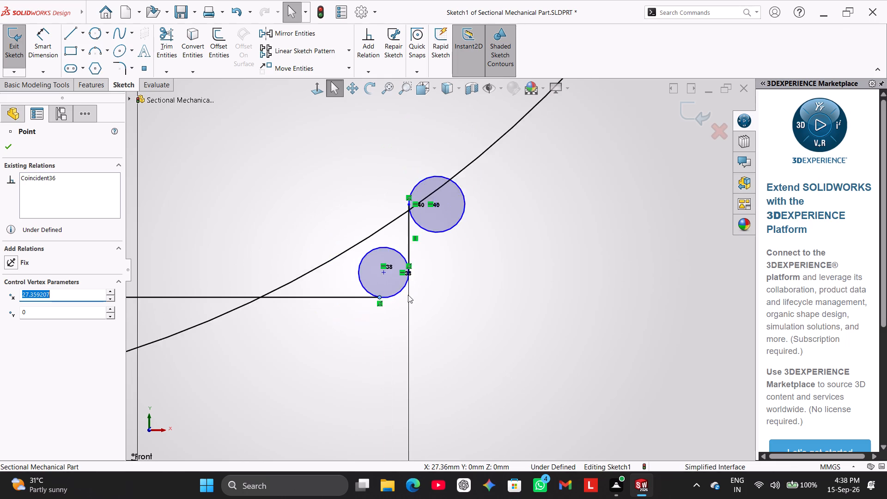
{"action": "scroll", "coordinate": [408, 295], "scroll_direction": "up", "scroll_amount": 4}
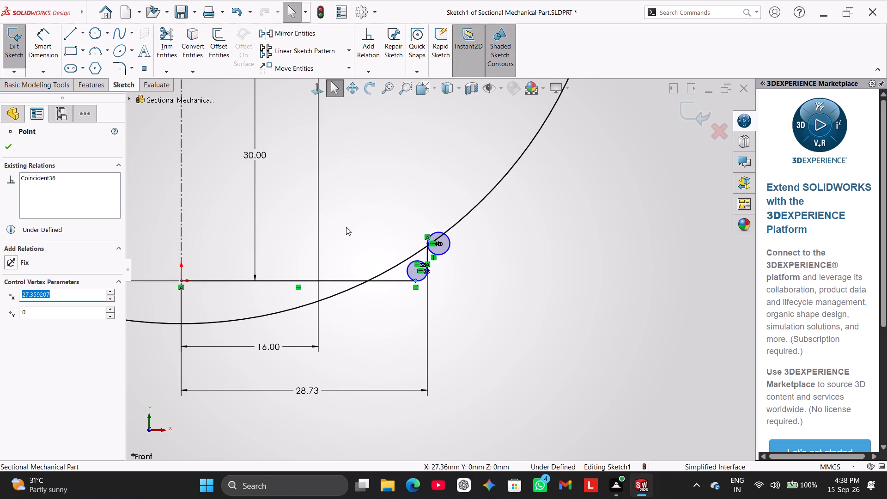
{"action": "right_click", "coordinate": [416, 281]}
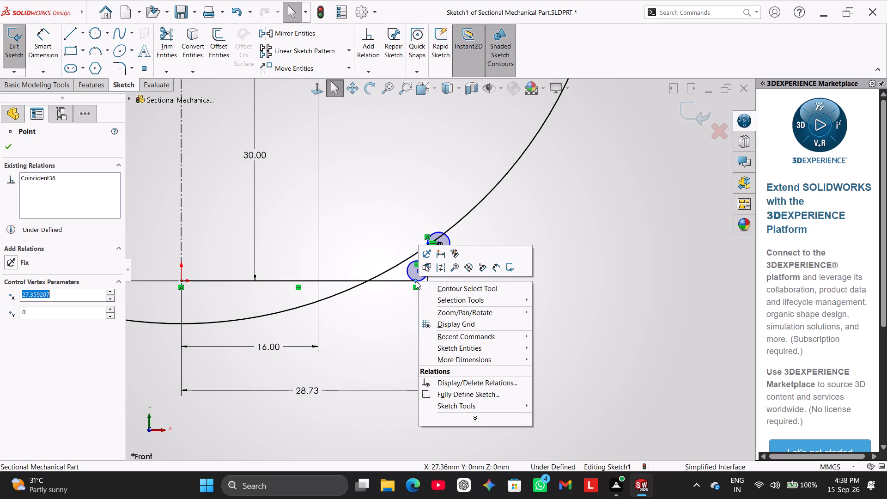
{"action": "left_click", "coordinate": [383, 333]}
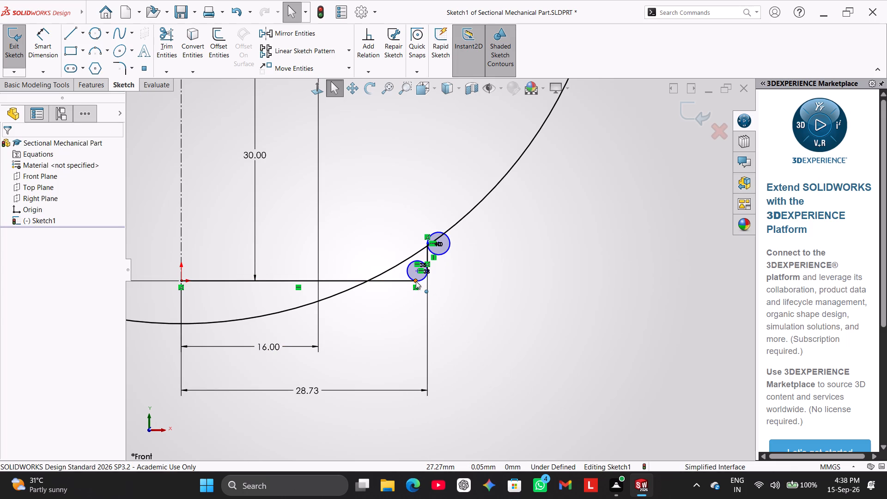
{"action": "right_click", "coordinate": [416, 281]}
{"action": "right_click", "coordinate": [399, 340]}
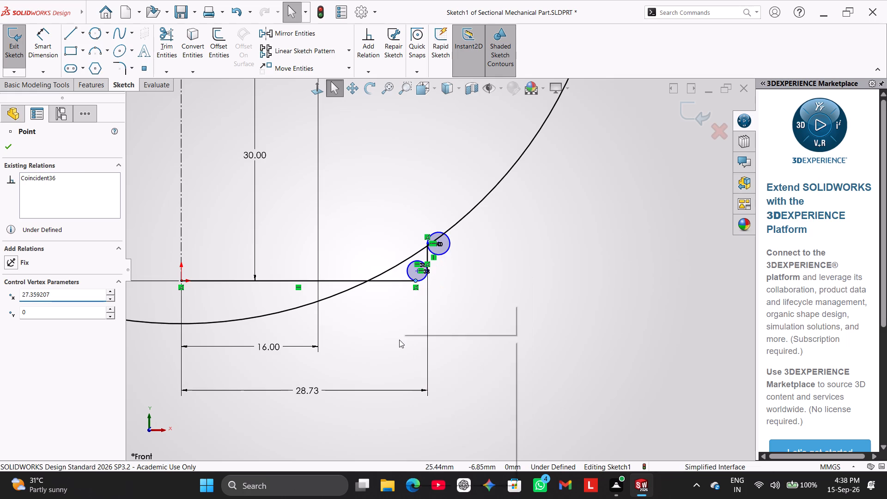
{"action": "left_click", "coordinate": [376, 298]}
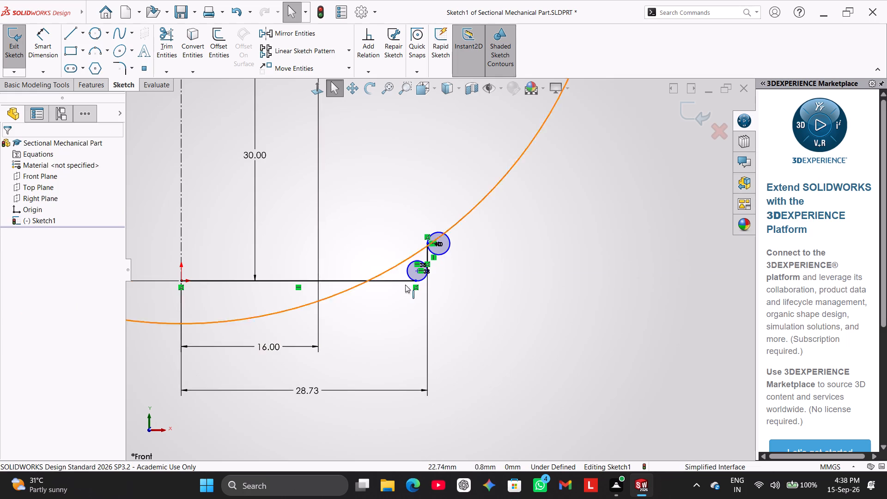
Delete the coincident relation between the base line's outer endpoint and the lower small circle.
{"action": "scroll", "coordinate": [413, 291], "scroll_direction": "down", "scroll_amount": 9}
{"action": "right_click", "coordinate": [428, 191]}
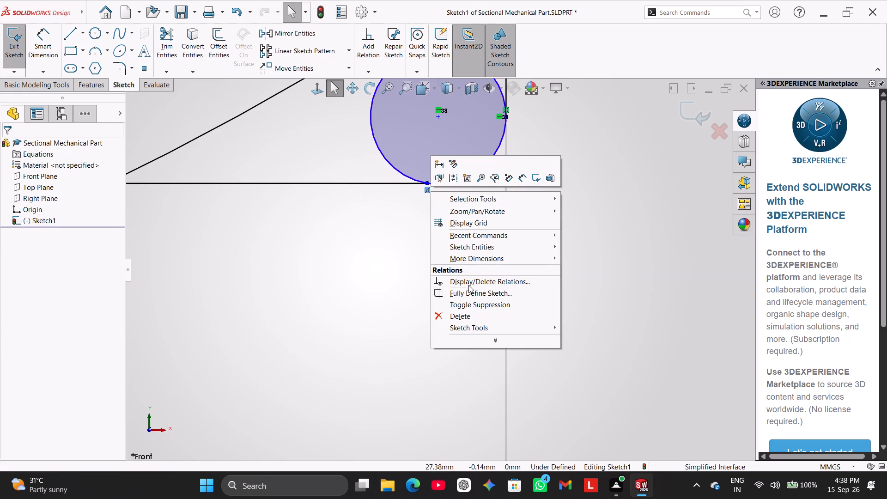
{"action": "left_click", "coordinate": [473, 312]}
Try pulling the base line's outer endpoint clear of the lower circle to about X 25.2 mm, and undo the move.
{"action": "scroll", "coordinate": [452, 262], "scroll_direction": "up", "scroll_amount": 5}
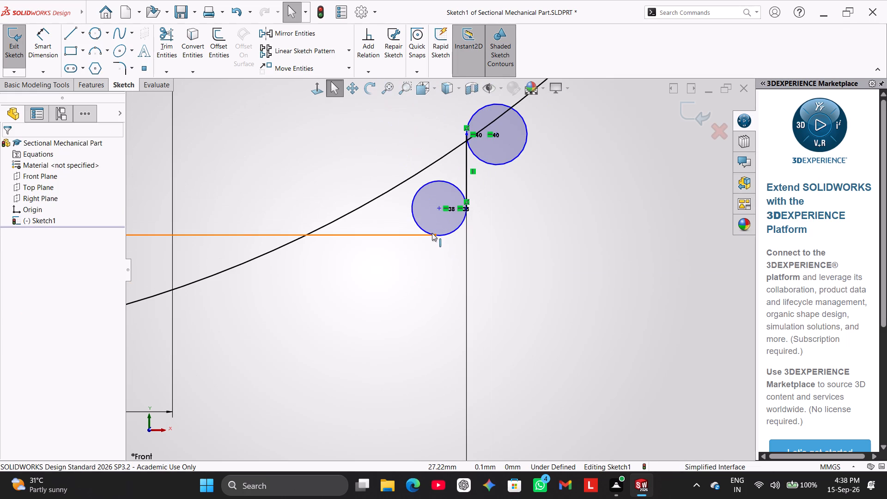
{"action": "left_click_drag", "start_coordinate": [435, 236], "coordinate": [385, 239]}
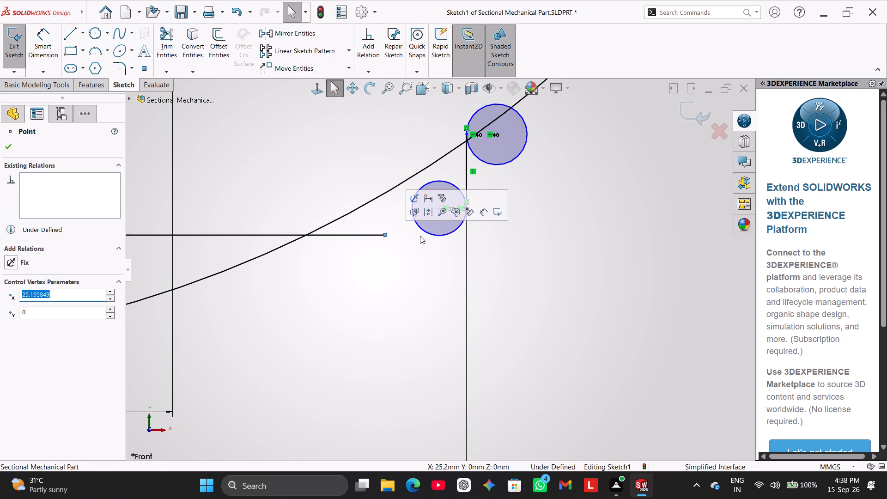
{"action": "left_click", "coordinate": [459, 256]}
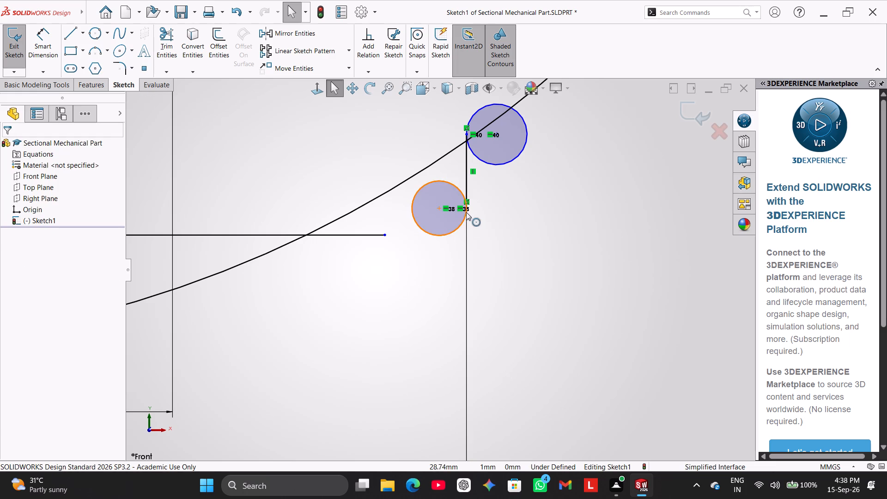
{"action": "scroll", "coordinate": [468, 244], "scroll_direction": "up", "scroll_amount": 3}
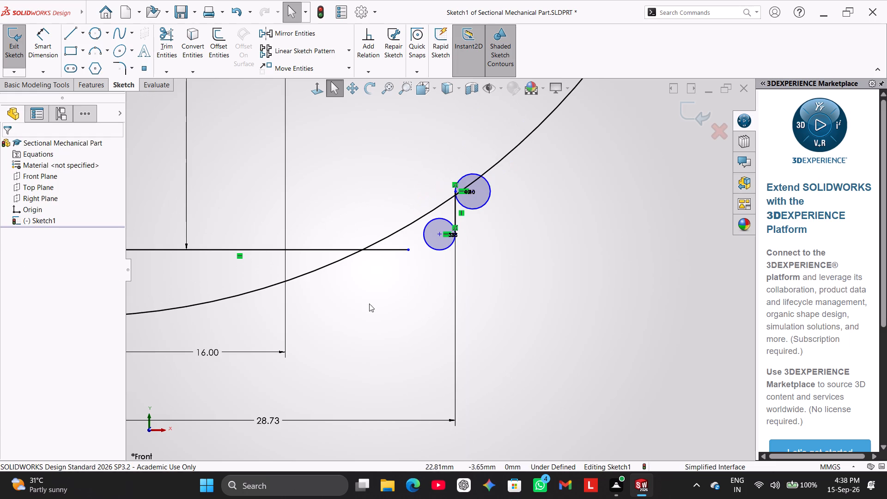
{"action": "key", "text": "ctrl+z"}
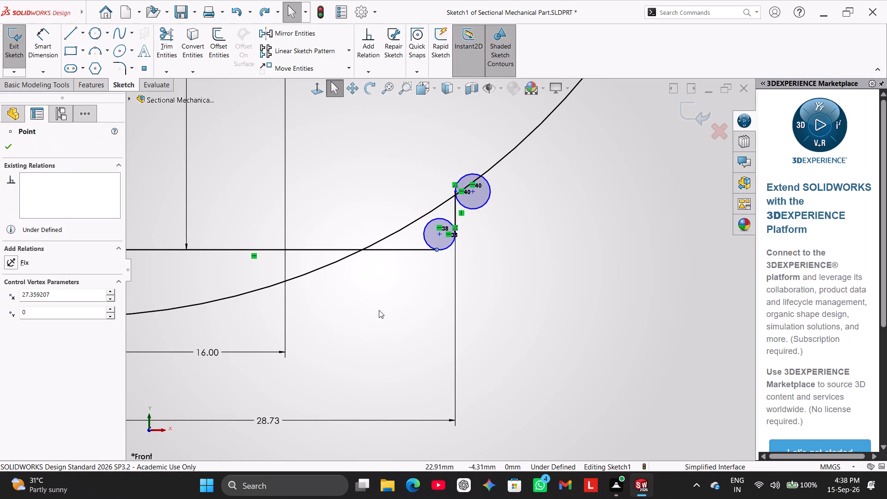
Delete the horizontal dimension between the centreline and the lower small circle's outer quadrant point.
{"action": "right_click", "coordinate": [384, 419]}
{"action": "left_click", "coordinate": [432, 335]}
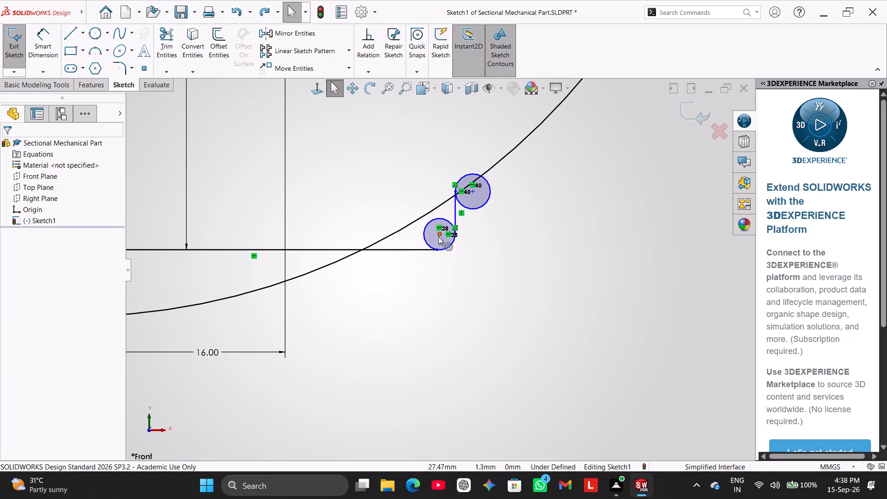
Enlarge the lower small circle freehand to about 3.06 mm diameter.
{"action": "left_click_drag", "start_coordinate": [425, 240], "coordinate": [420, 235]}
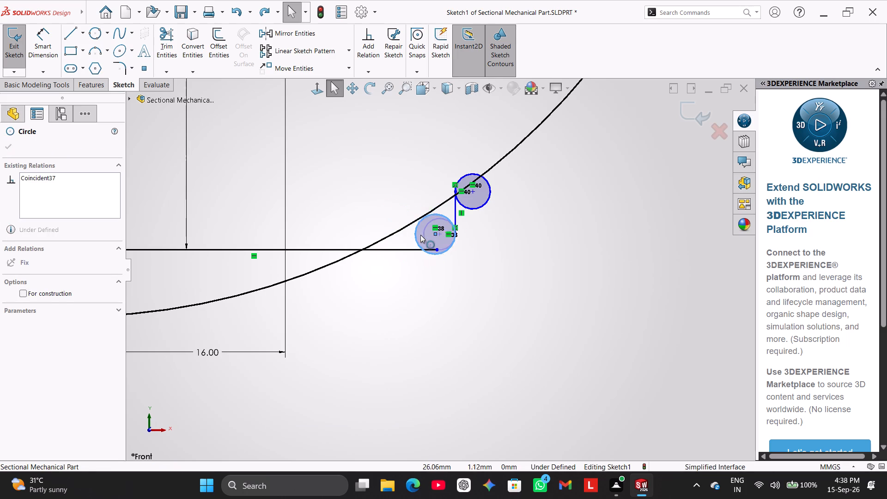
{"action": "left_click_drag", "start_coordinate": [420, 235], "coordinate": [419, 234]}
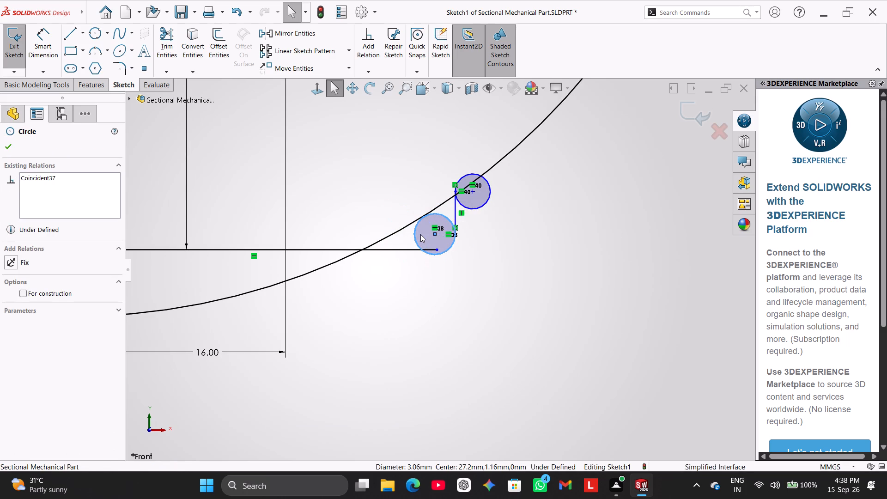
Undo the freehand enlargement of the lower small circle.
{"action": "key", "text": "ctrl+z"}
{"action": "left_click", "coordinate": [514, 264]}
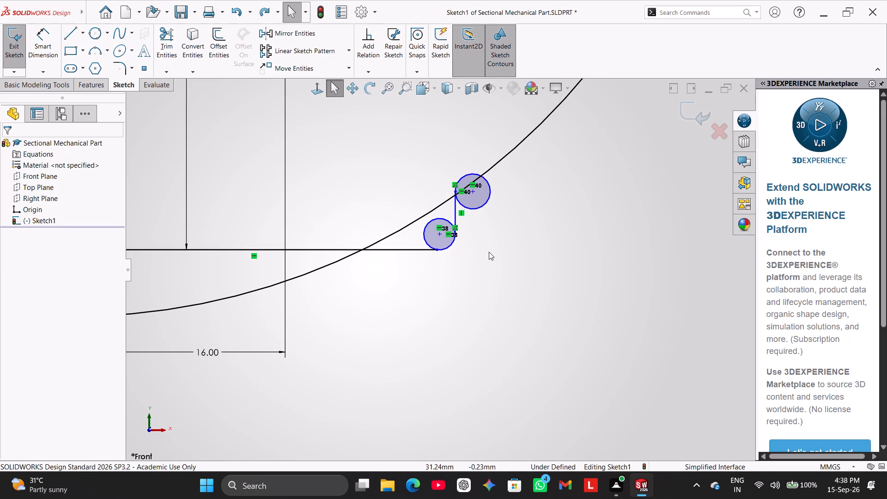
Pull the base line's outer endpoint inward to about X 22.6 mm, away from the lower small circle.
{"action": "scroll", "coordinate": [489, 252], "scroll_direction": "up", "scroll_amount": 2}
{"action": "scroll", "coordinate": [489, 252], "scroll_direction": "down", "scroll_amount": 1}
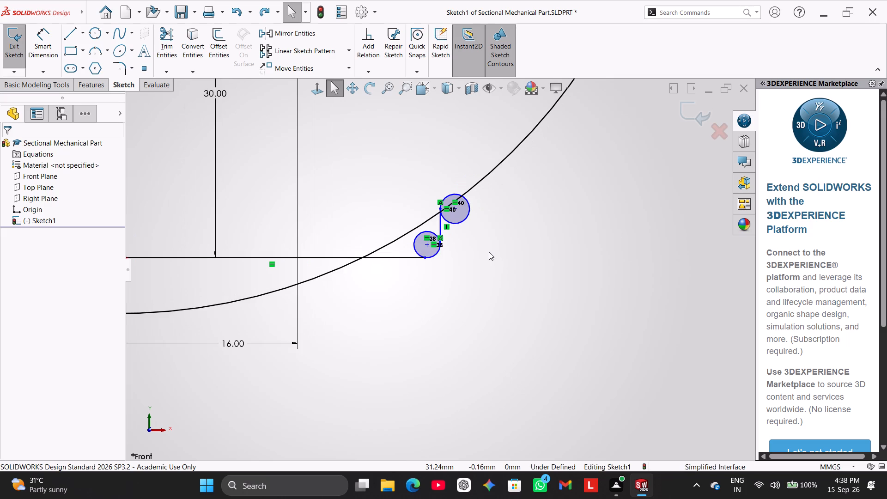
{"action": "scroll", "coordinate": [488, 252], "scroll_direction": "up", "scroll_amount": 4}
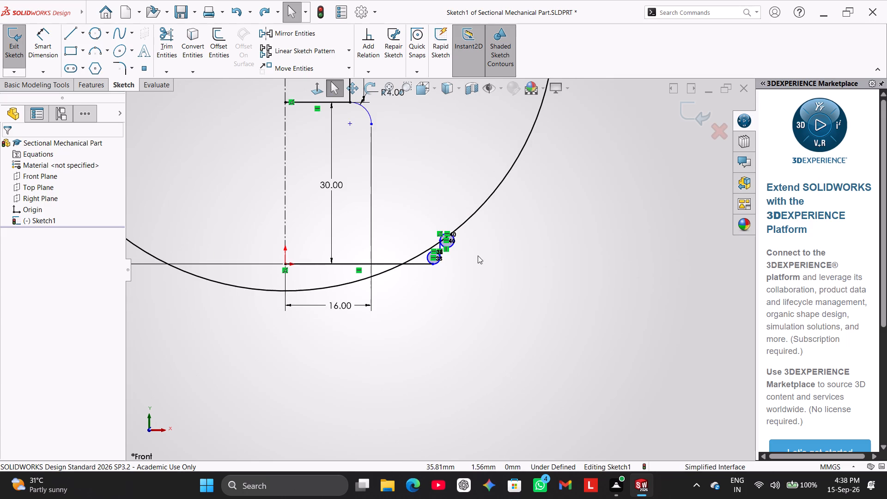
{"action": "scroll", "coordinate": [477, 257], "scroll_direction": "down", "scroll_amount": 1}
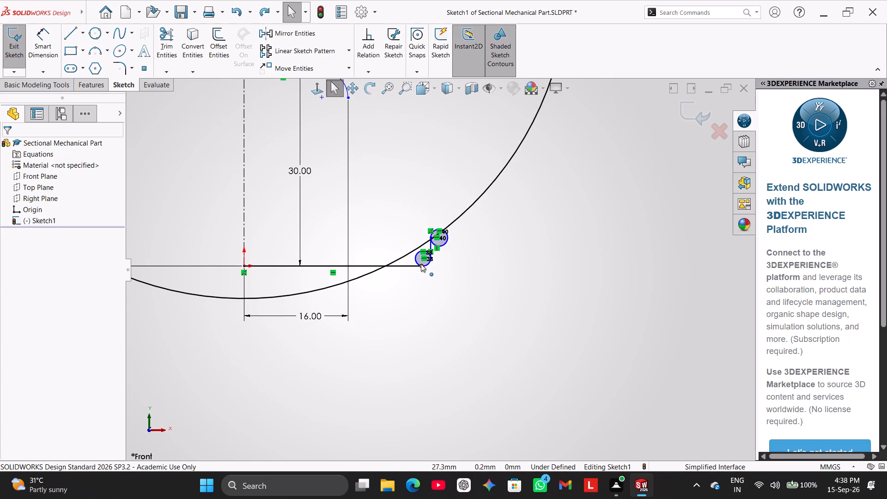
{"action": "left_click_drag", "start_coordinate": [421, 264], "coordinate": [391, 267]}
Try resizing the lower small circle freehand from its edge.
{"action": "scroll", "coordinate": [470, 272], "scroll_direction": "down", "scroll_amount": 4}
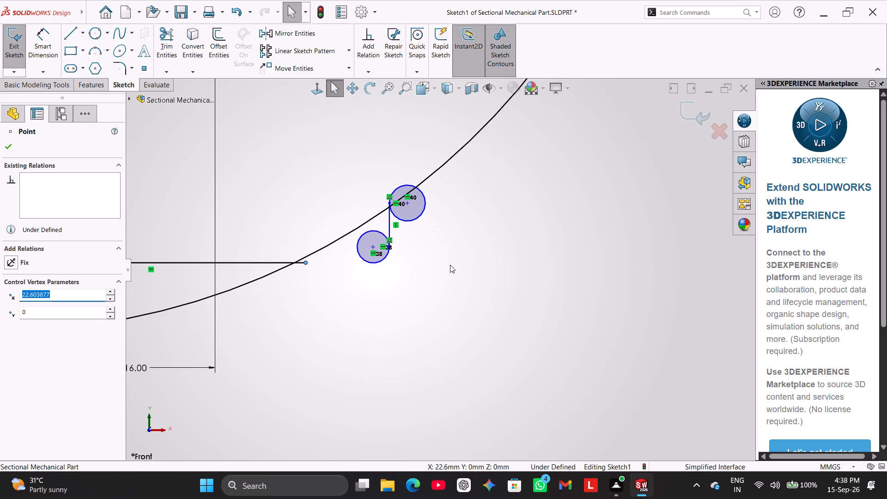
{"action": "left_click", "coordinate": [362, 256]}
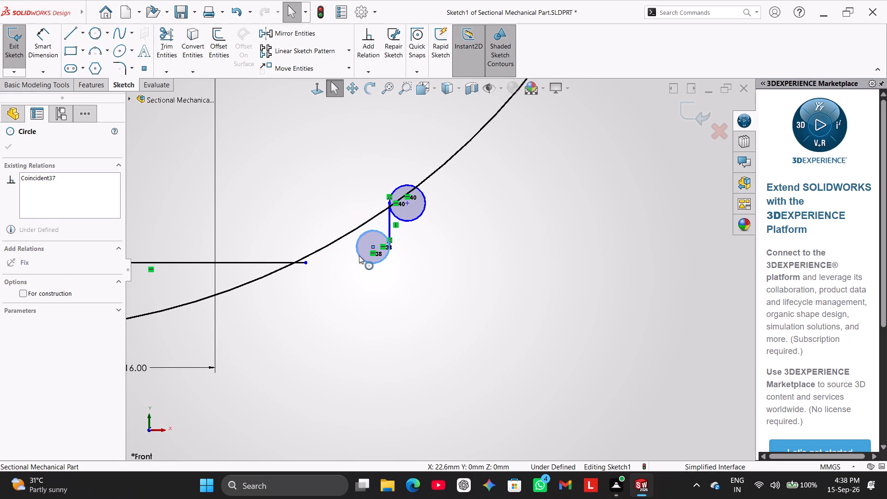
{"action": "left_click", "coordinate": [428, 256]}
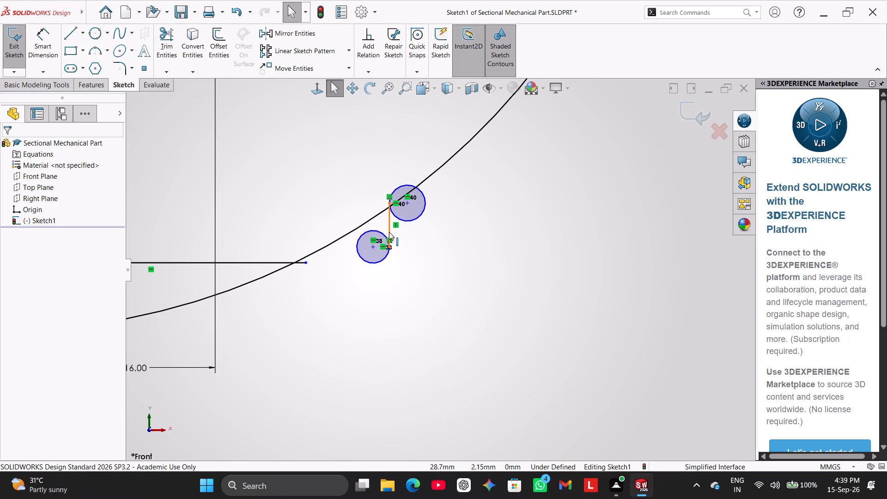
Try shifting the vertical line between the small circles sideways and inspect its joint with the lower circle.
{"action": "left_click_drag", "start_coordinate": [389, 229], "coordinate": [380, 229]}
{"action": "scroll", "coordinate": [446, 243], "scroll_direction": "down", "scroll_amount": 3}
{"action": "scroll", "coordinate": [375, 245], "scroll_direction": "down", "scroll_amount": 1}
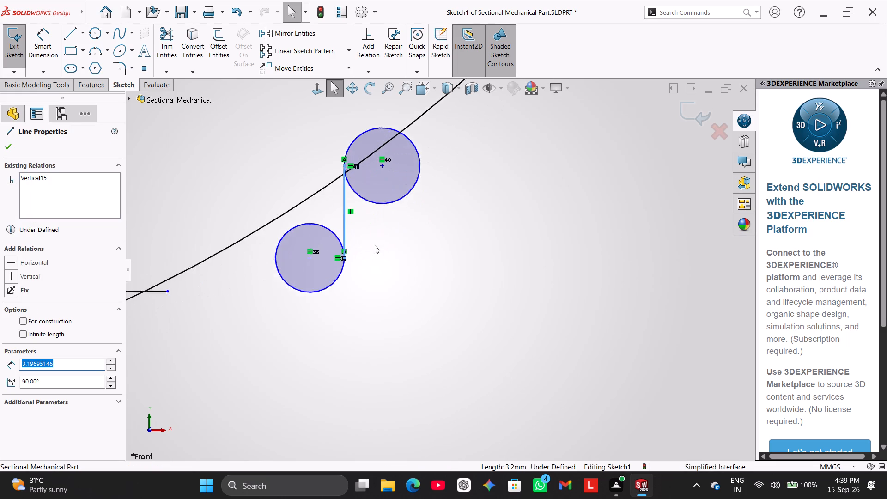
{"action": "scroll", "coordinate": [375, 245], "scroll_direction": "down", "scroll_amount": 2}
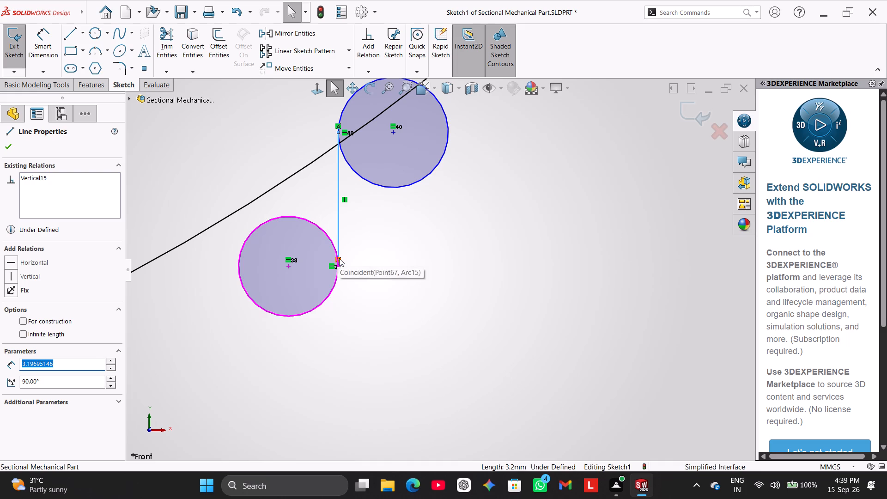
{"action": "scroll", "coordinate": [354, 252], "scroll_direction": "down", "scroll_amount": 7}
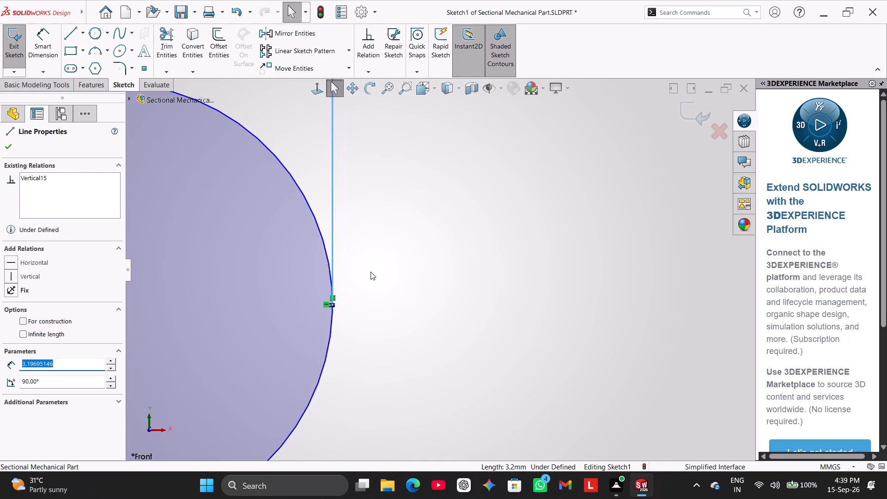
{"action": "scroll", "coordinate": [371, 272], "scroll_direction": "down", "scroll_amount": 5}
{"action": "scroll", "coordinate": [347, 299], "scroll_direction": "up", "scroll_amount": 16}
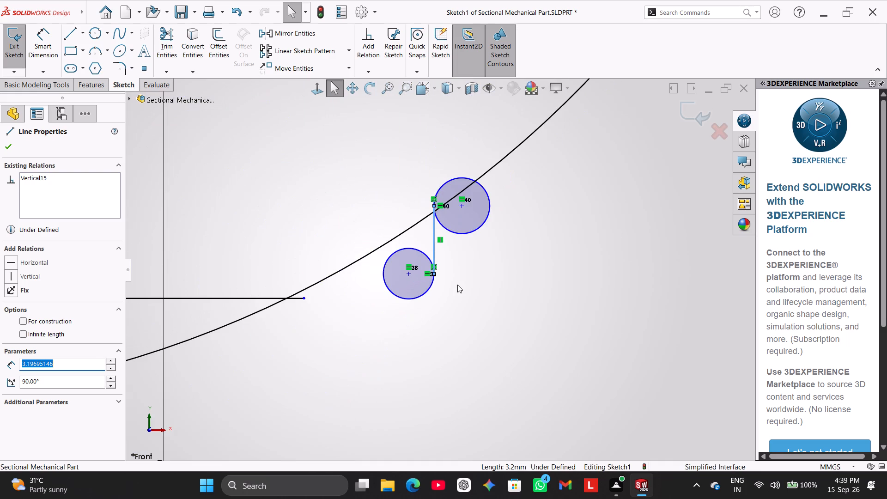
Undo the recent edits back to before the upper small circle and its connecting vertical line were drawn.
{"action": "key", "text": "ctrl+z"}
{"action": "key", "text": "ctrl+z"}
{"action": "key", "text": "ctrl+z"}
{"action": "key", "text": "ctrl+z"}
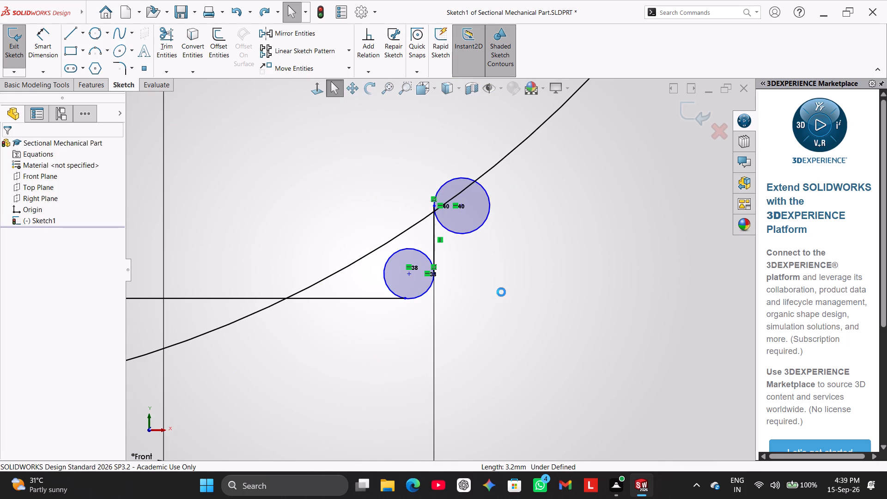
{"action": "key", "text": "ctrl+z"}
{"action": "key", "text": "ctrl+z"}
{"action": "key", "text": "ctrl+z"}
{"action": "key", "text": "ctrl+z"}
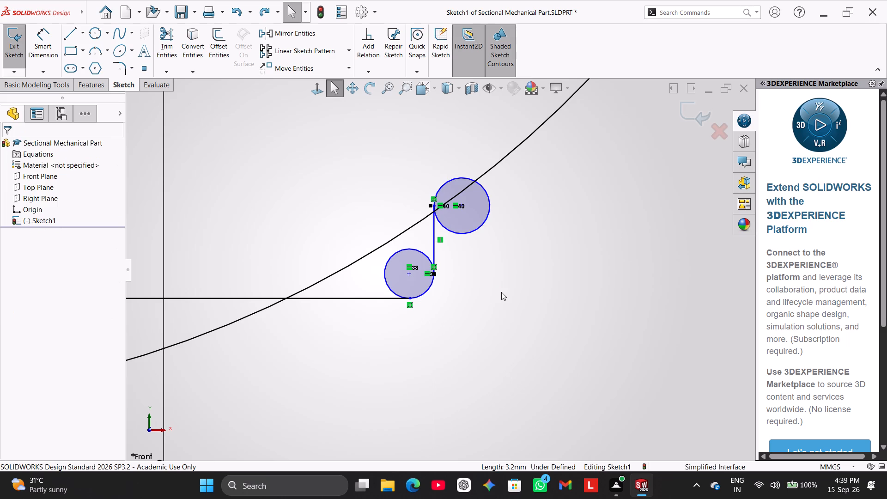
{"action": "key", "text": "ctrl+z"}
{"action": "key", "text": "ctrl+z"}
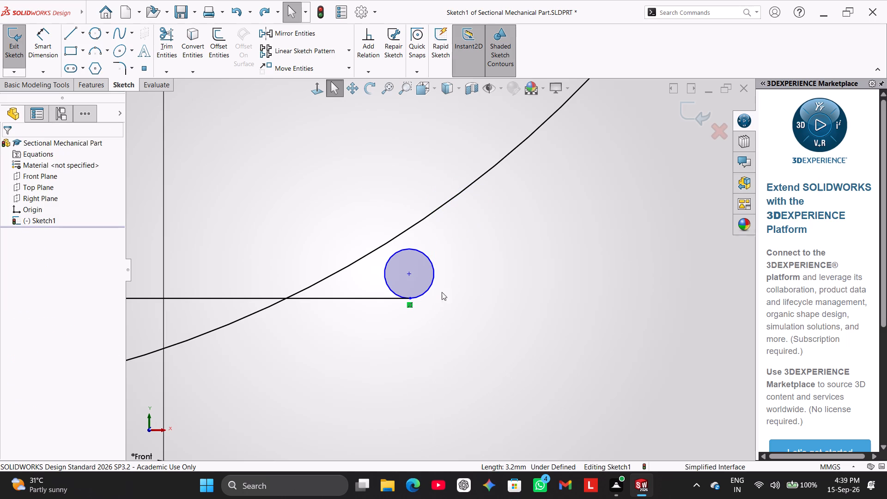
Delete the coincident relation between the base line's outer endpoint and the remaining small circle.
{"action": "left_click", "coordinate": [411, 299]}
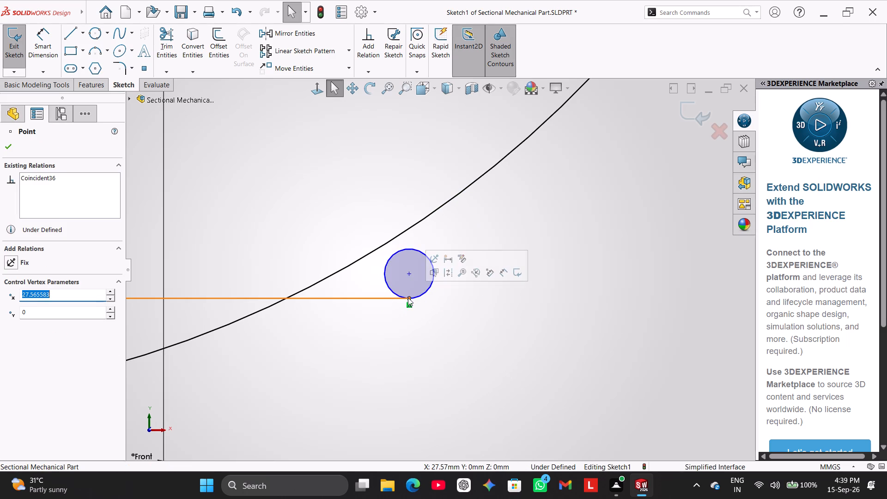
{"action": "right_click", "coordinate": [409, 305]}
{"action": "left_click", "coordinate": [462, 431]}
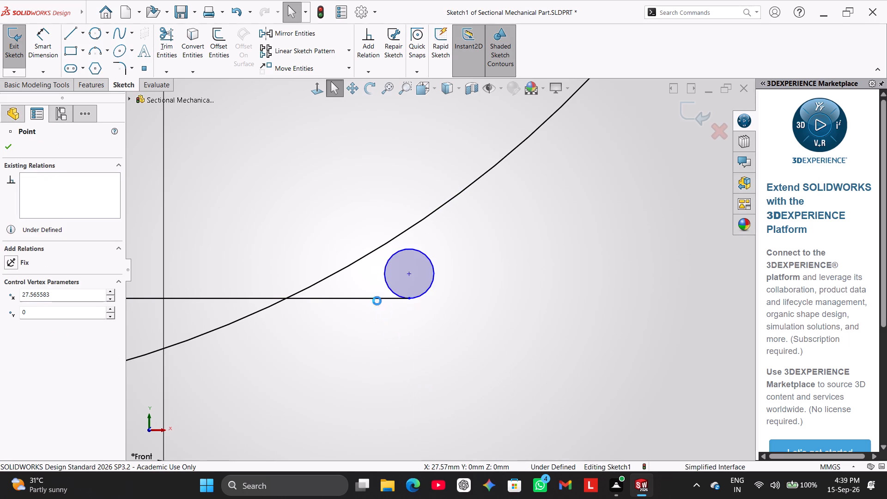
Pull the base line's outer endpoint inward to about X 25.05 mm, clear of the small circle.
{"action": "left_click_drag", "start_coordinate": [407, 297], "coordinate": [356, 294]}
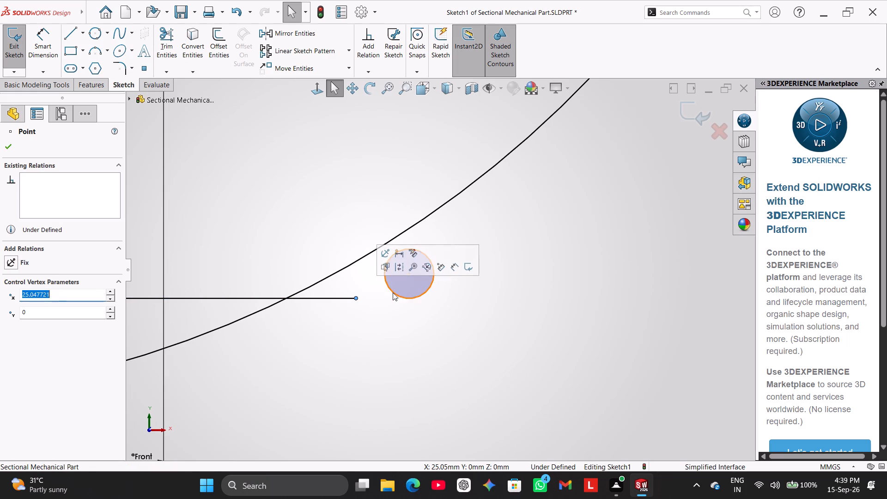
{"action": "left_click", "coordinate": [446, 291]}
Move the small circle inward, keeping its size, so it sits over the shortened base line's outer end.
{"action": "left_click", "coordinate": [386, 282]}
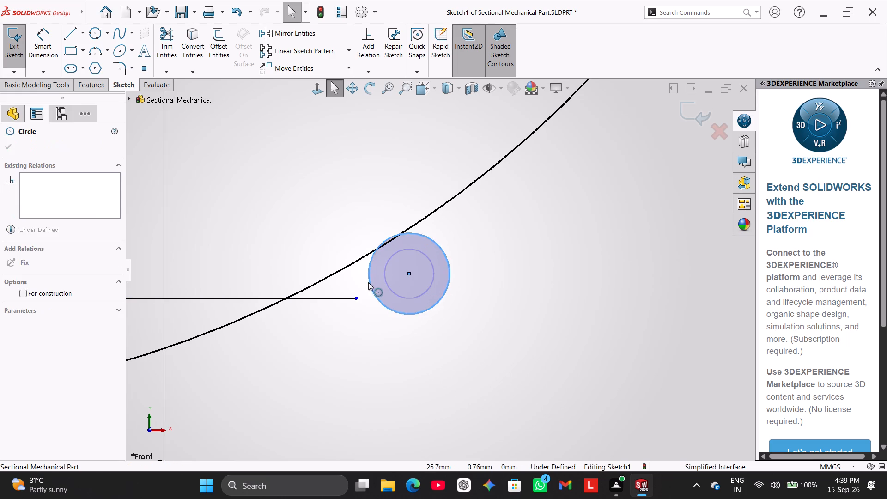
{"action": "left_click", "coordinate": [475, 281]}
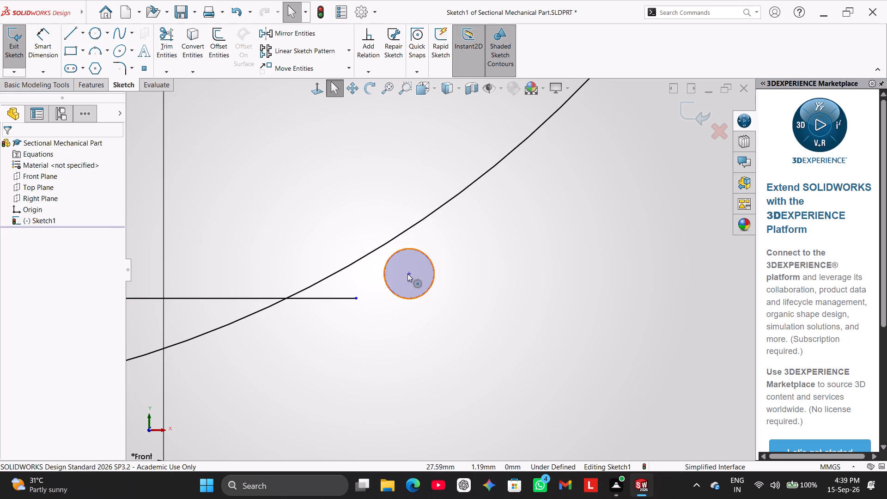
{"action": "left_click_drag", "start_coordinate": [411, 273], "coordinate": [383, 274]}
{"action": "left_click", "coordinate": [468, 296]}
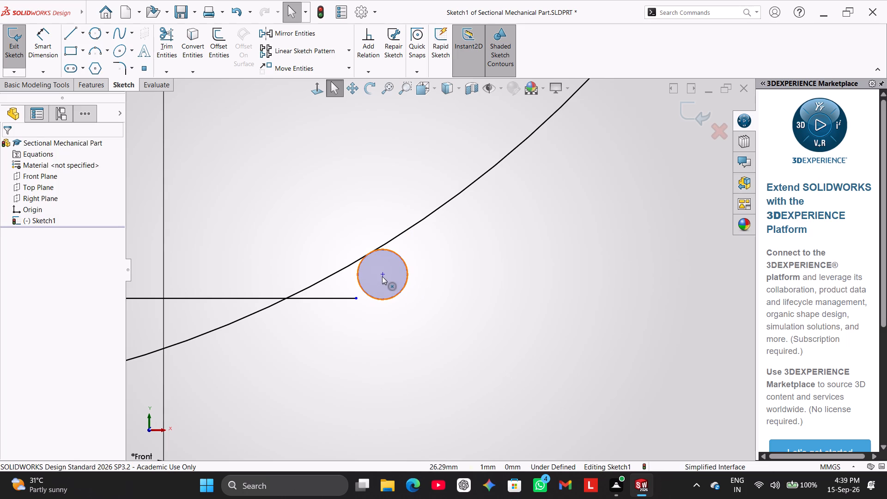
{"action": "left_click_drag", "start_coordinate": [383, 276], "coordinate": [373, 276]}
{"action": "left_click", "coordinate": [271, 234]}
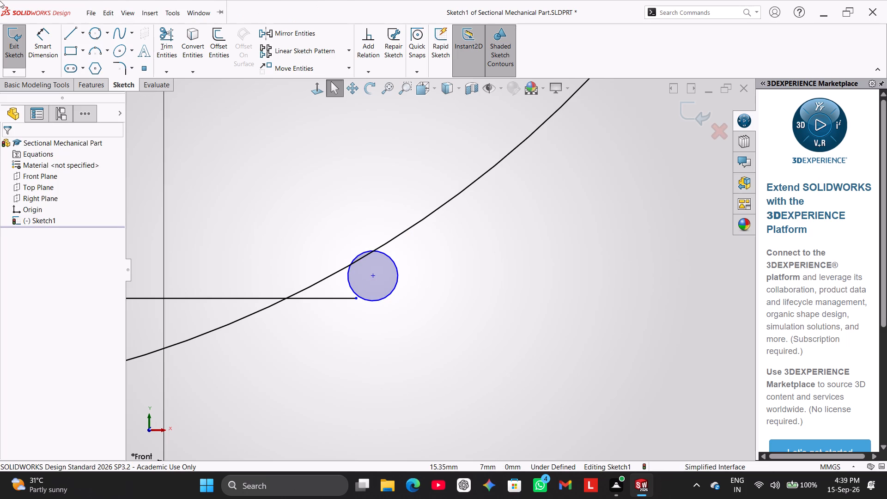
Draw a vertical line about 5.09 mm long upward from the small circle's outer quadrant point.
{"action": "left_click", "coordinate": [75, 29]}
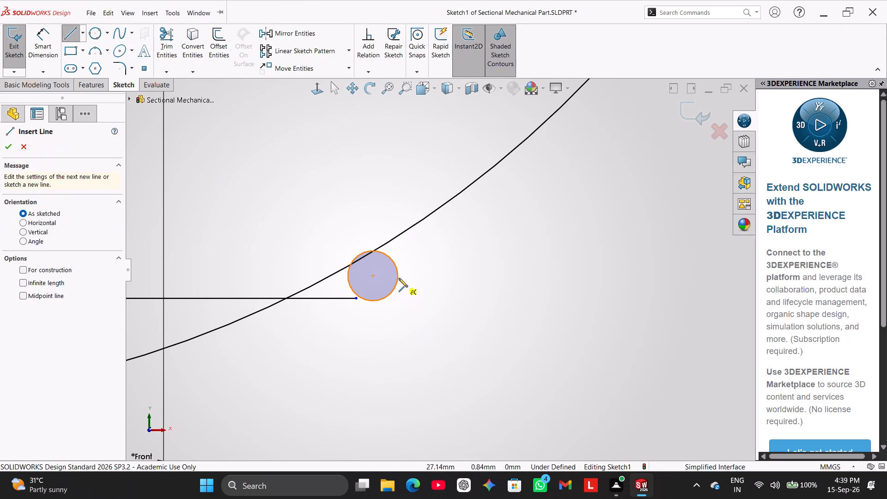
{"action": "left_click", "coordinate": [397, 276]}
{"action": "left_click", "coordinate": [398, 168]}
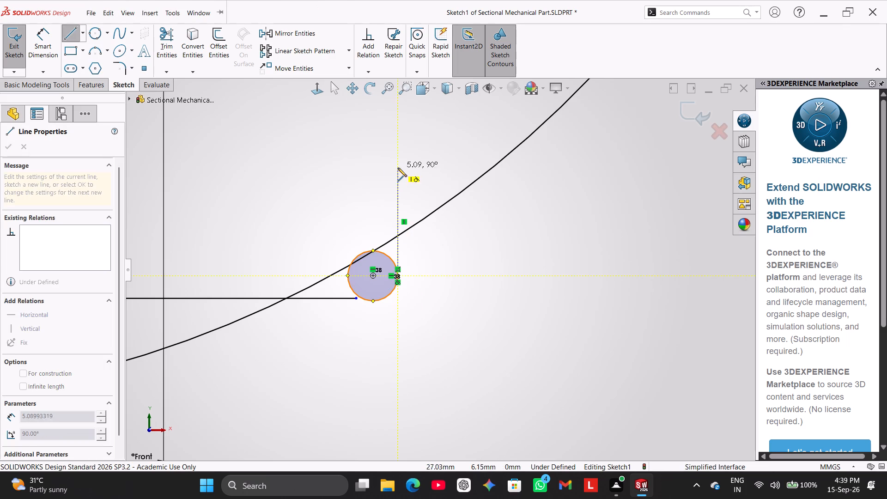
{"action": "right_click", "coordinate": [473, 207]}
{"action": "left_click", "coordinate": [492, 216]}
Dimension the small circle's outer quadrant point, where the vertical line starts, 27 mm horizontally from the centreline.
{"action": "scroll", "coordinate": [477, 323], "scroll_direction": "up", "scroll_amount": 3}
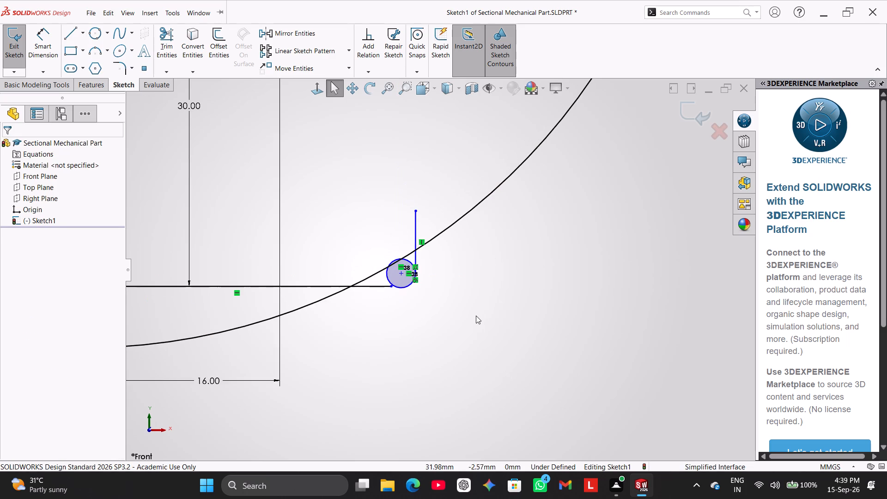
{"action": "scroll", "coordinate": [301, 258], "scroll_direction": "down", "scroll_amount": 3}
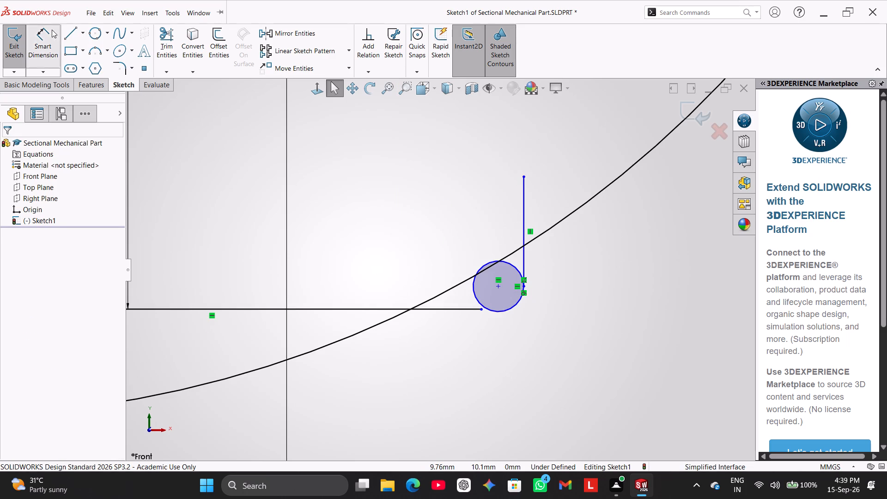
{"action": "left_click", "coordinate": [52, 30]}
{"action": "scroll", "coordinate": [546, 307], "scroll_direction": "up", "scroll_amount": 2}
{"action": "left_click", "coordinate": [498, 282]}
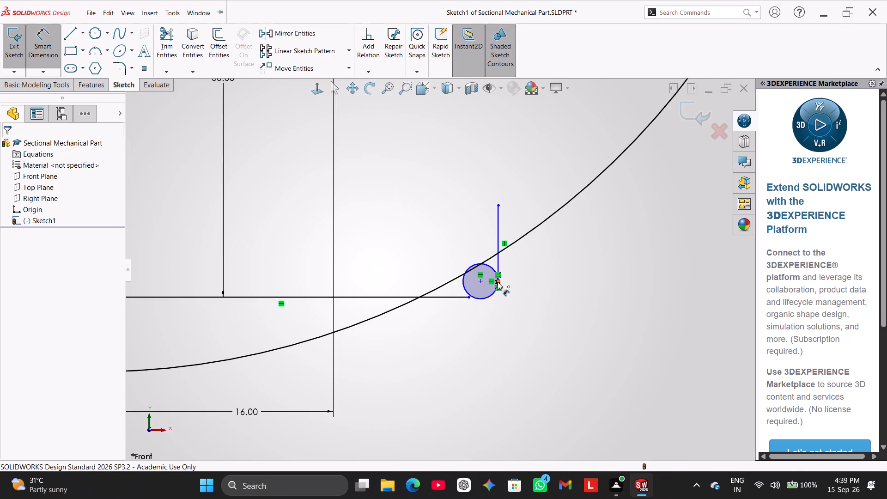
{"action": "scroll", "coordinate": [349, 321], "scroll_direction": "up", "scroll_amount": 3}
{"action": "left_click", "coordinate": [240, 247]}
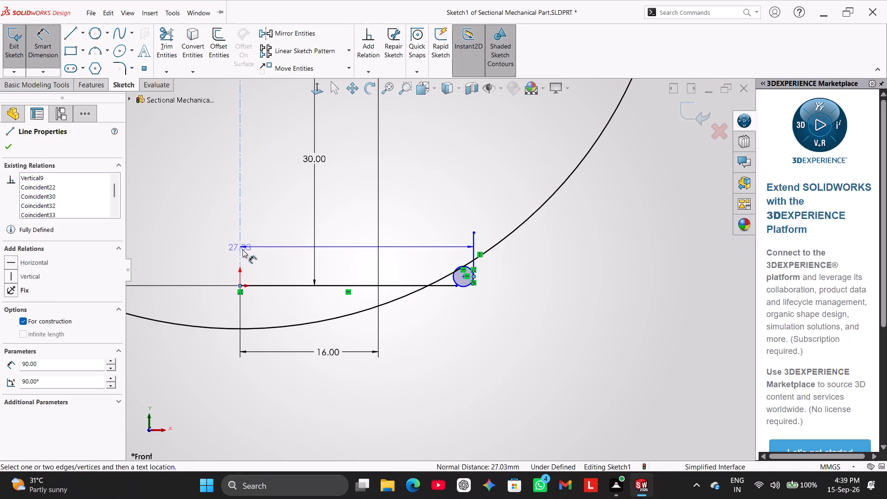
{"action": "left_click", "coordinate": [366, 386]}
{"action": "type", "text": "27"}
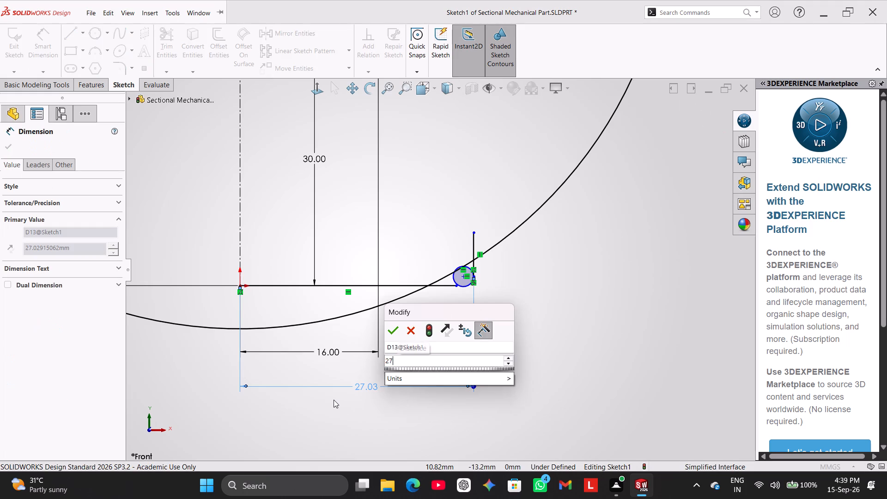
{"action": "key", "text": "Return"}
{"action": "key", "text": "period"}
{"action": "left_click", "coordinate": [541, 344]}
{"action": "right_click", "coordinate": [541, 344]}
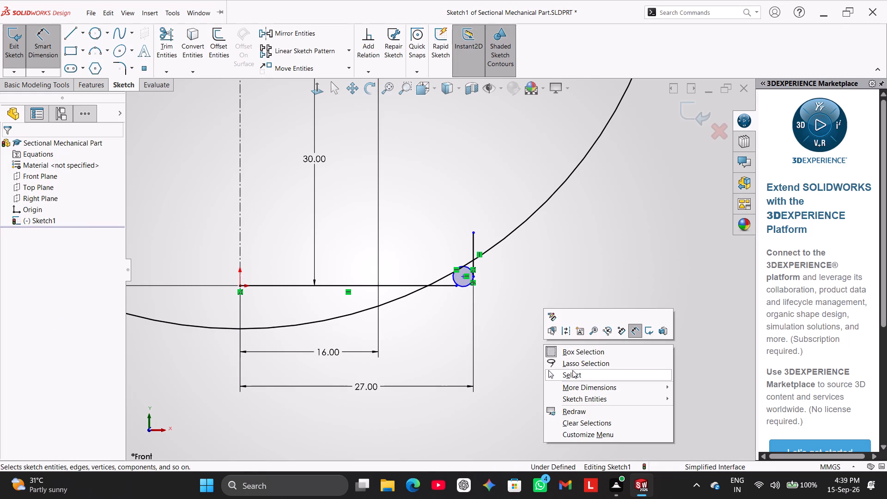
{"action": "left_click", "coordinate": [576, 375]}
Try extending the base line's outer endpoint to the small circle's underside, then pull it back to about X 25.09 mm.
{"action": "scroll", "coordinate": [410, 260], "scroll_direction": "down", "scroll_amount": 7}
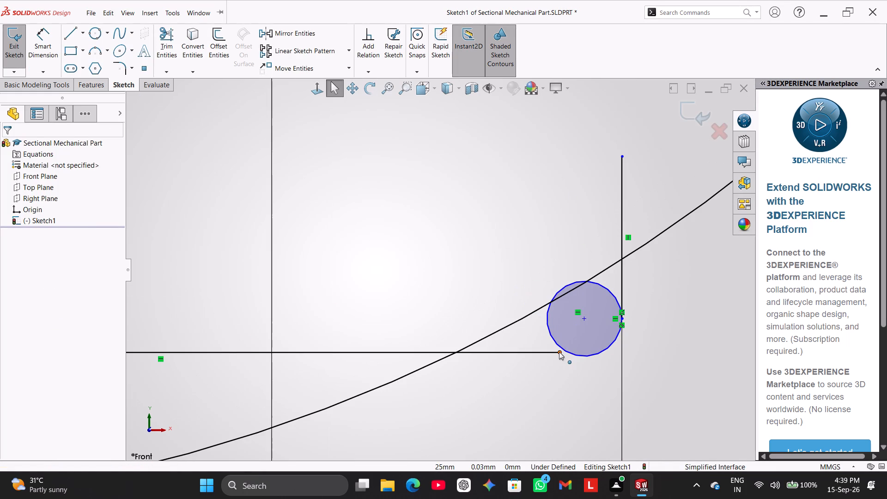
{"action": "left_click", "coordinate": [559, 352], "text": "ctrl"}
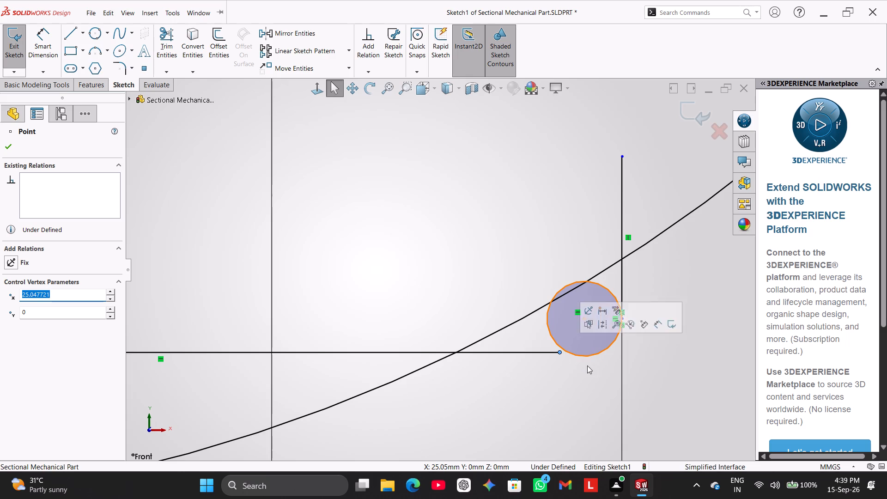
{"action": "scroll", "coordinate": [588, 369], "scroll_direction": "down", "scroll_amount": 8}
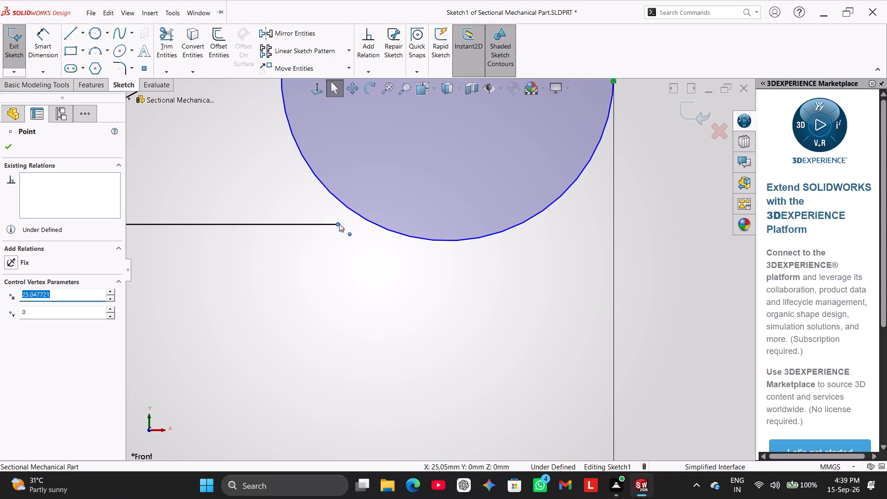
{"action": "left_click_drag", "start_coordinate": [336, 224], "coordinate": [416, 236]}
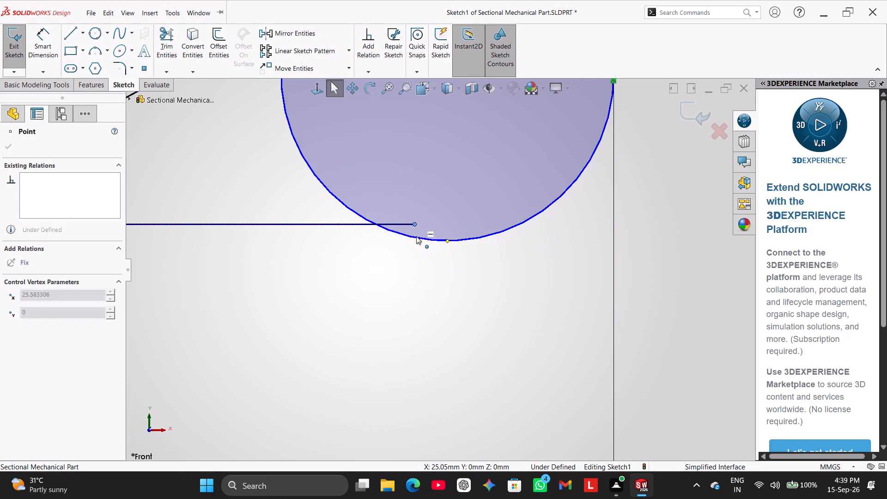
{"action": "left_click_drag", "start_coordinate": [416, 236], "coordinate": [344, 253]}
Raise the small circle slightly so that its underside clears the level of the base line.
{"action": "scroll", "coordinate": [397, 264], "scroll_direction": "up", "scroll_amount": 5}
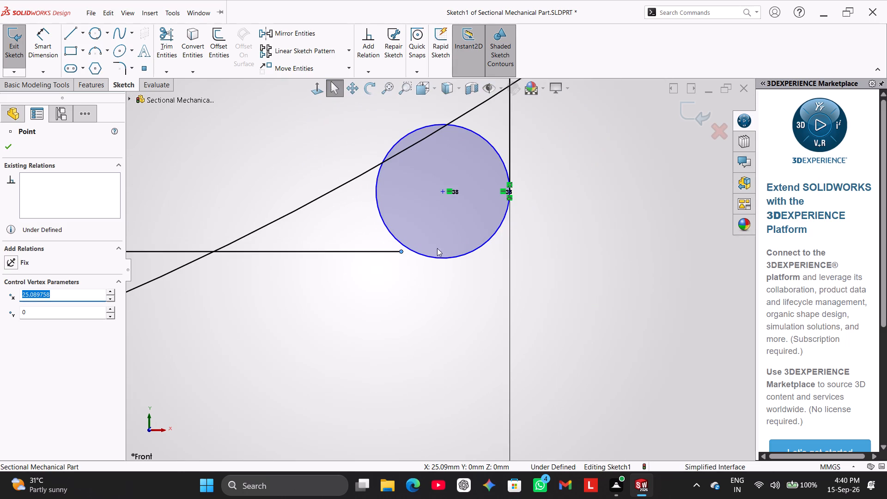
{"action": "left_click_drag", "start_coordinate": [443, 190], "coordinate": [443, 173]}
Extend the base line's outer endpoint to about X 25.82 mm, directly below the small circle's centre.
{"action": "left_click_drag", "start_coordinate": [401, 251], "coordinate": [444, 251]}
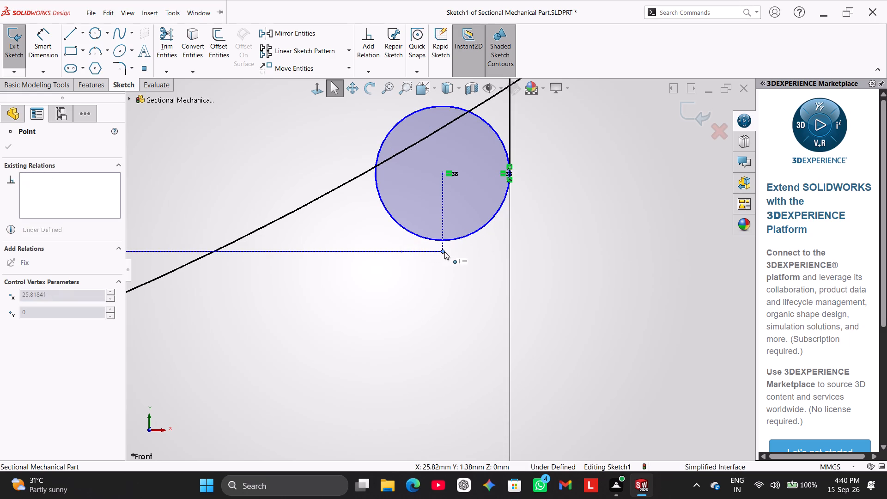
Lower the small circle until its underside meets the base line's outer endpoint.
{"action": "left_click_drag", "start_coordinate": [444, 251], "coordinate": [441, 251]}
{"action": "left_click", "coordinate": [439, 280]}
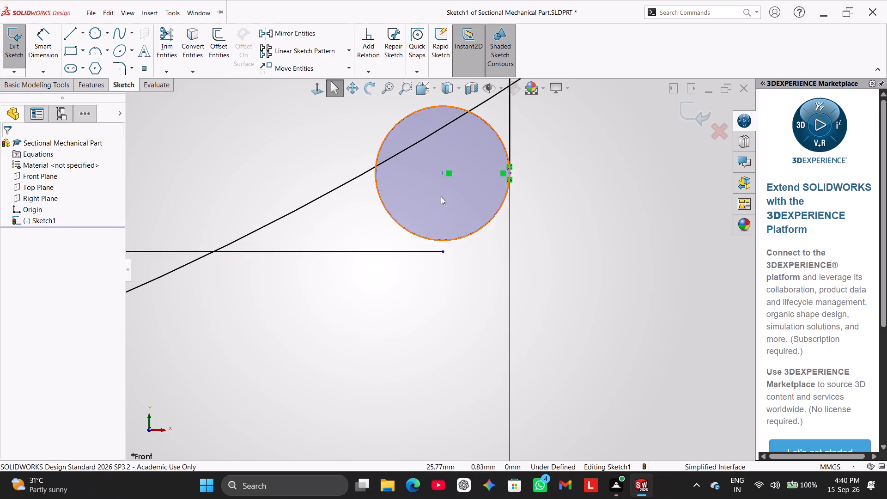
{"action": "left_click_drag", "start_coordinate": [443, 171], "coordinate": [445, 184]}
{"action": "left_click", "coordinate": [436, 307]}
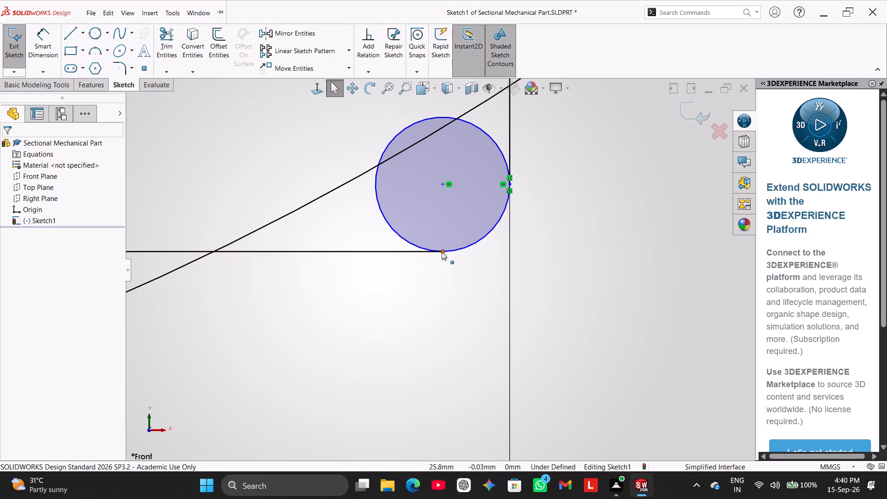
Make the small circle tangent to the horizontal base line.
{"action": "left_click", "coordinate": [427, 251], "text": "ctrl"}
{"action": "left_click", "coordinate": [419, 246], "text": "ctrl"}
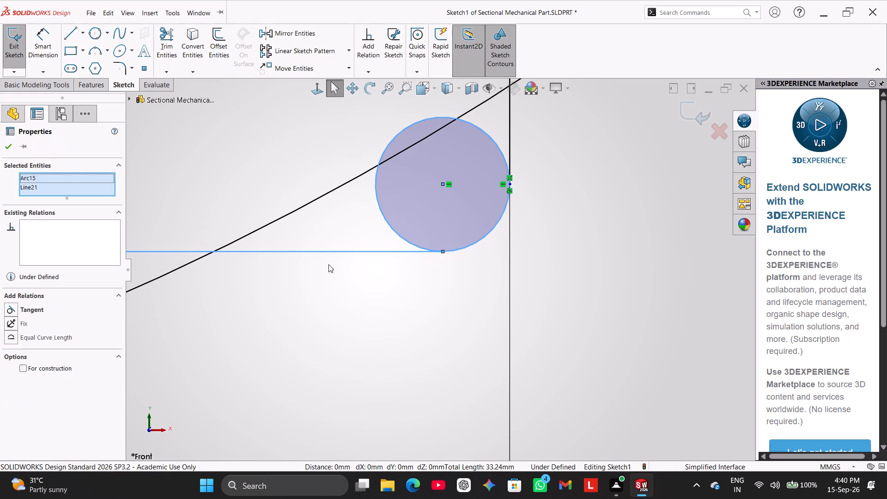
{"action": "left_click", "coordinate": [32, 308]}
{"action": "left_click", "coordinate": [392, 328]}
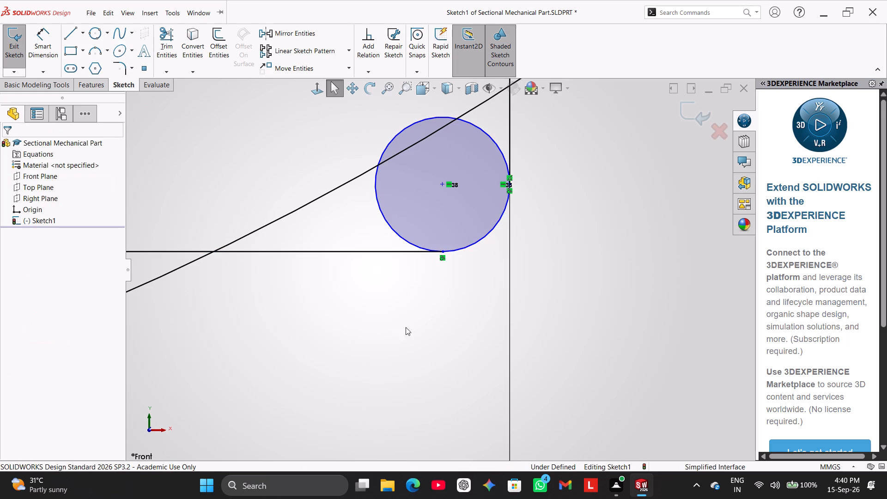
Dimension the small circle at the outer base corner with a diameter of 8 mm.
{"action": "scroll", "coordinate": [620, 323], "scroll_direction": "up", "scroll_amount": 3}
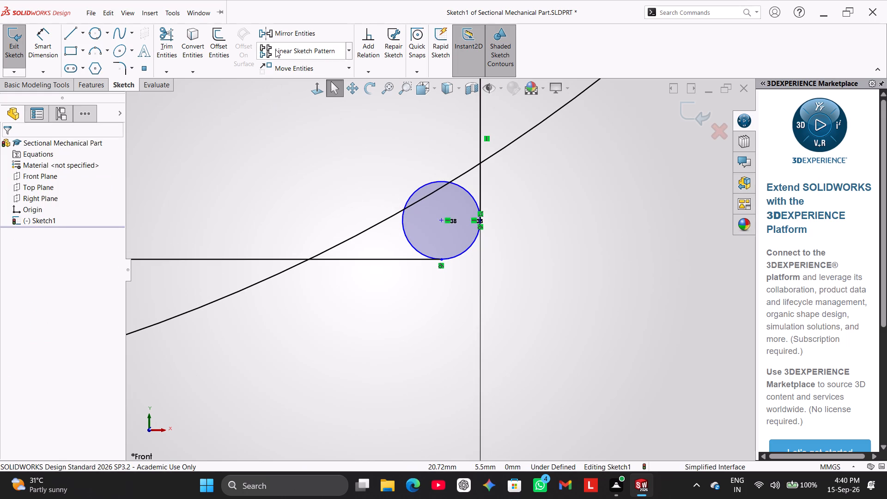
{"action": "left_click", "coordinate": [54, 41]}
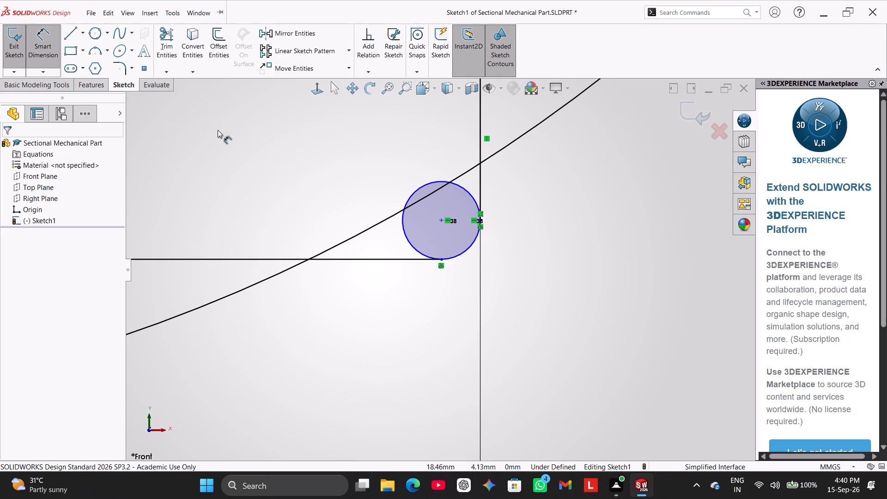
{"action": "left_click", "coordinate": [458, 257]}
{"action": "left_click", "coordinate": [503, 297]}
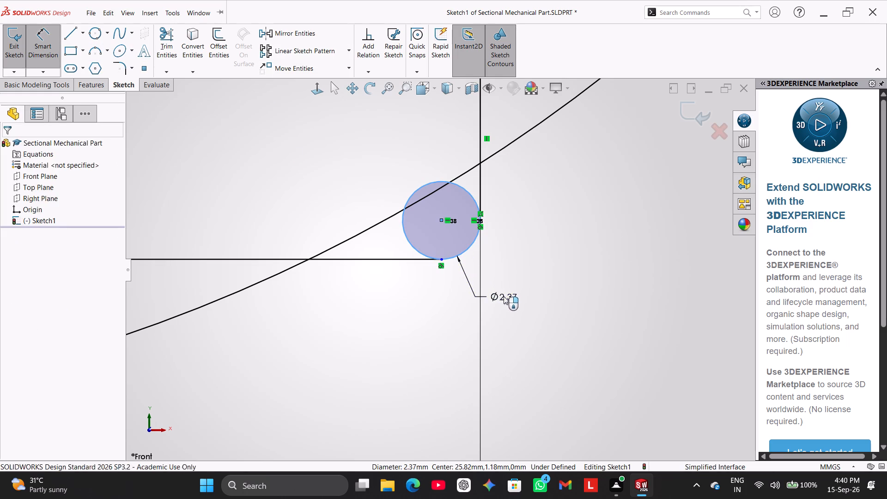
{"action": "key", "text": "8"}
{"action": "key", "text": "Return"}
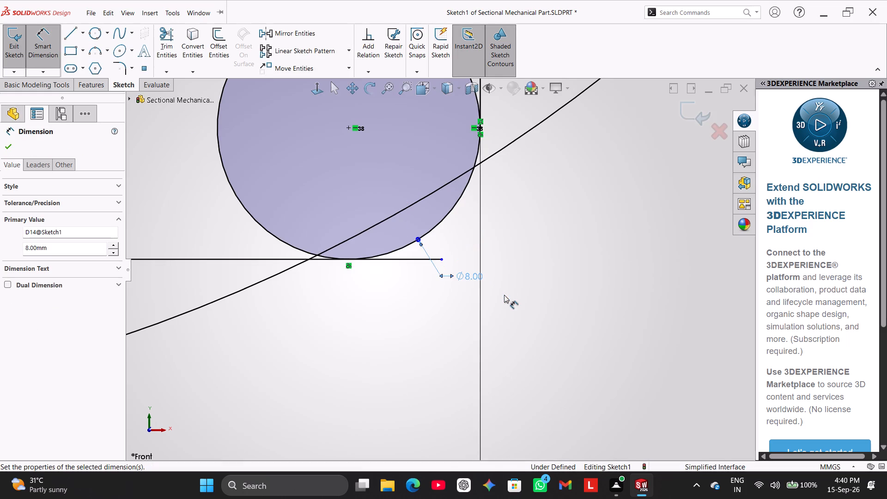
{"action": "left_click", "coordinate": [527, 305]}
{"action": "right_click", "coordinate": [546, 290]}
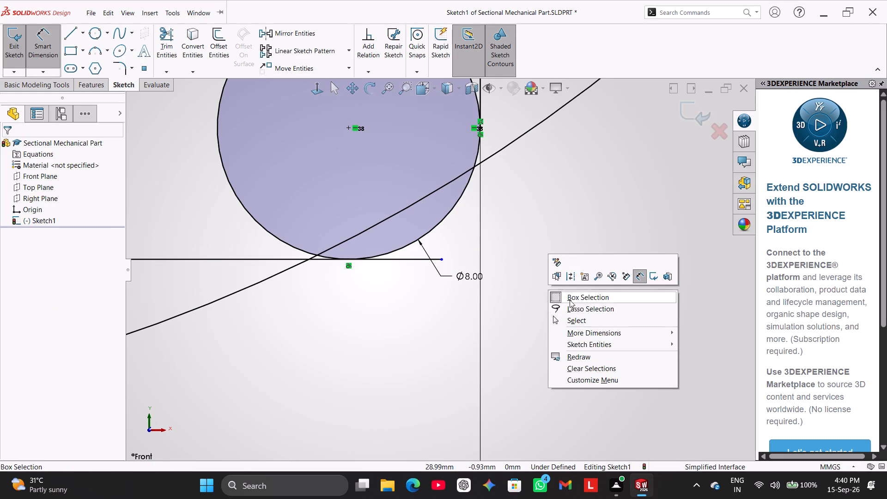
{"action": "left_click", "coordinate": [591, 321]}
Shift the circle's diameter label aside and pull the base line's outer endpoint back to the tangent point at X 23 mm.
{"action": "scroll", "coordinate": [583, 315], "scroll_direction": "up", "scroll_amount": 5}
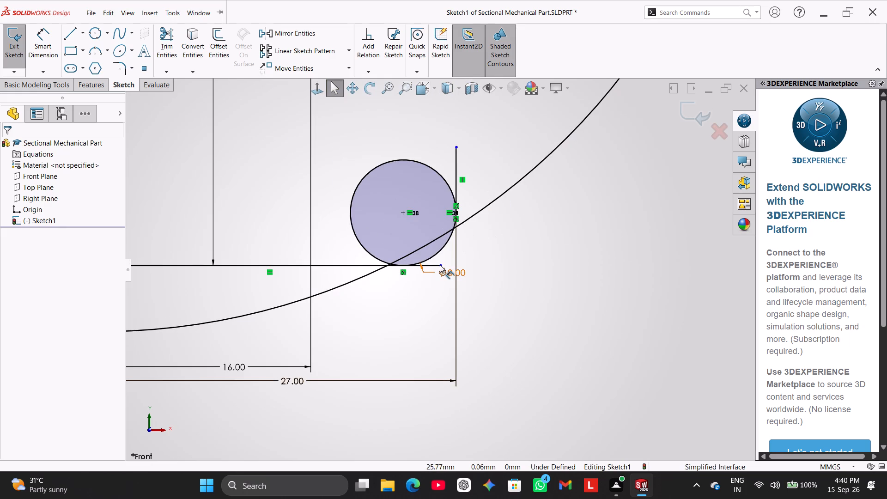
{"action": "left_click_drag", "start_coordinate": [440, 265], "coordinate": [417, 277]}
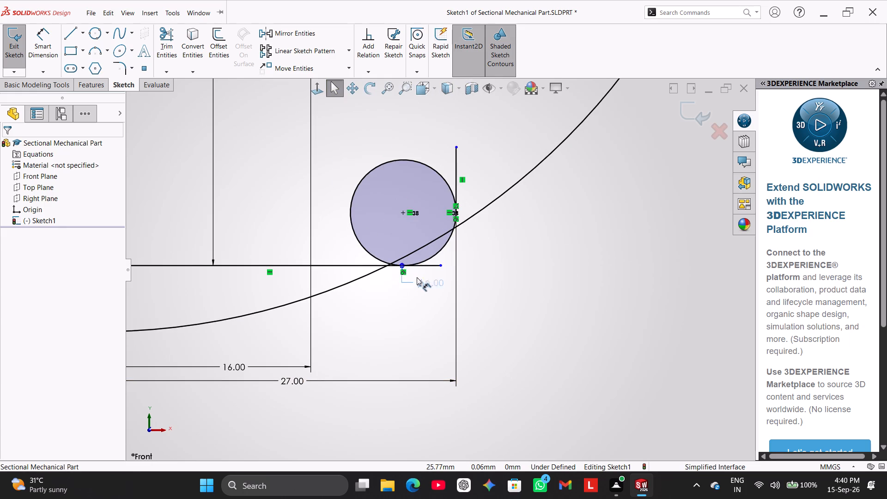
{"action": "left_click_drag", "start_coordinate": [417, 277], "coordinate": [396, 287]}
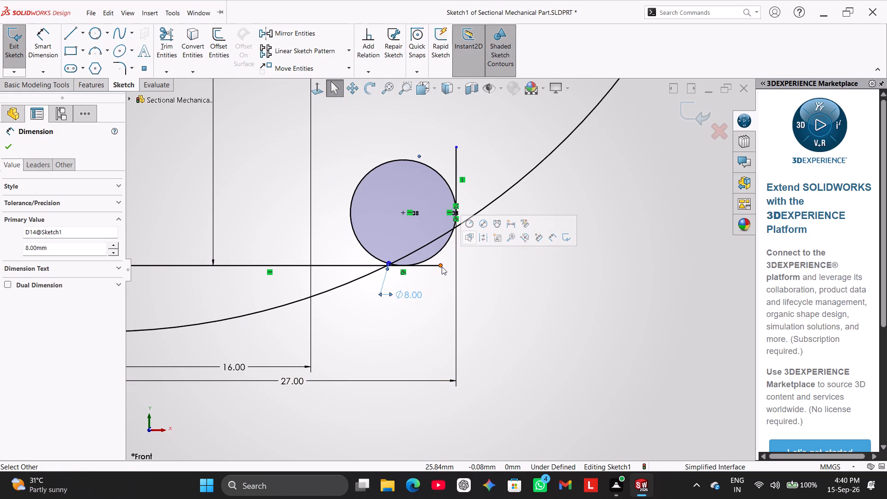
{"action": "left_click_drag", "start_coordinate": [442, 267], "coordinate": [401, 274]}
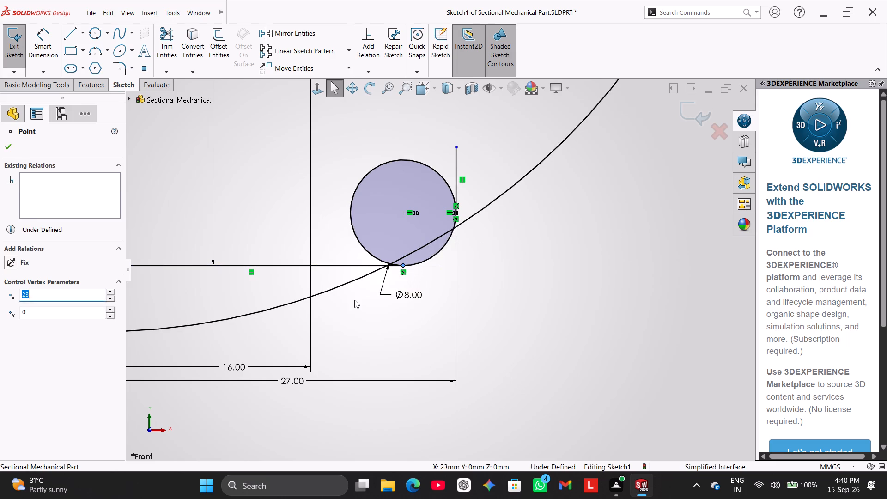
{"action": "left_click", "coordinate": [354, 300]}
Draw a sloping line about 22.11 mm long from the R4 arc's lower end to the 8 mm circle's inner quadrant point.
{"action": "scroll", "coordinate": [377, 188], "scroll_direction": "up", "scroll_amount": 6}
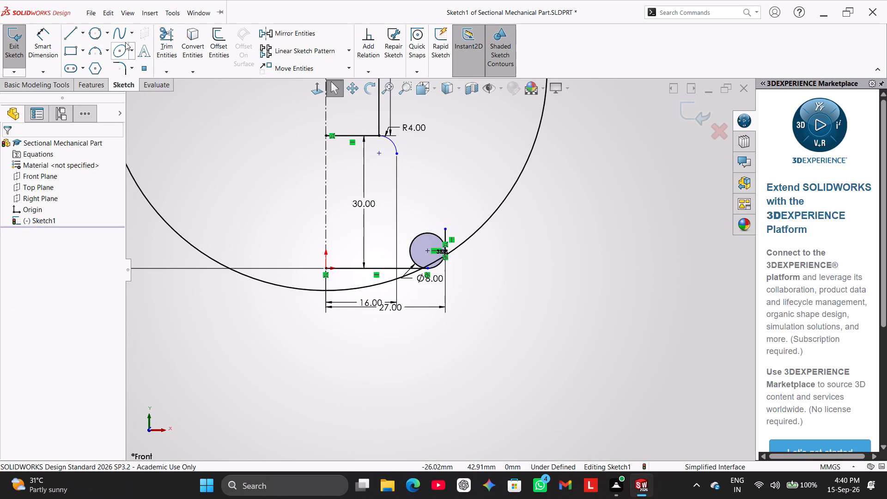
{"action": "left_click", "coordinate": [73, 37]}
{"action": "scroll", "coordinate": [355, 114], "scroll_direction": "down", "scroll_amount": 2}
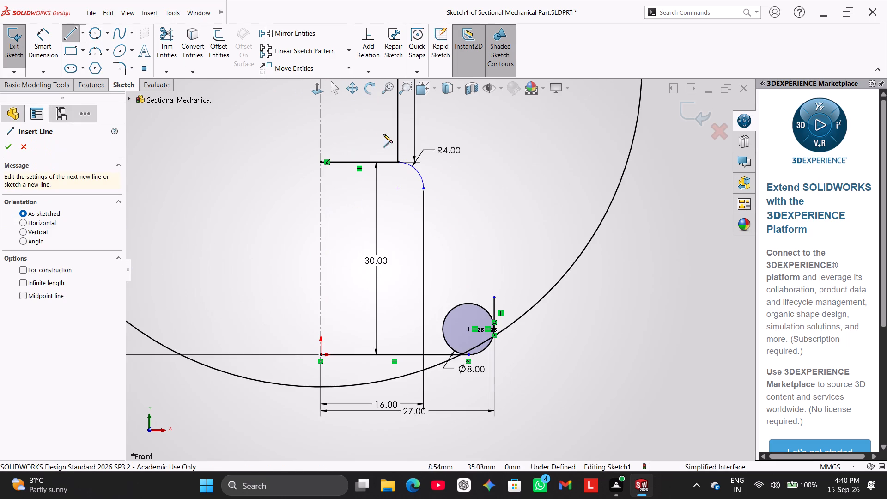
{"action": "left_click", "coordinate": [424, 187]}
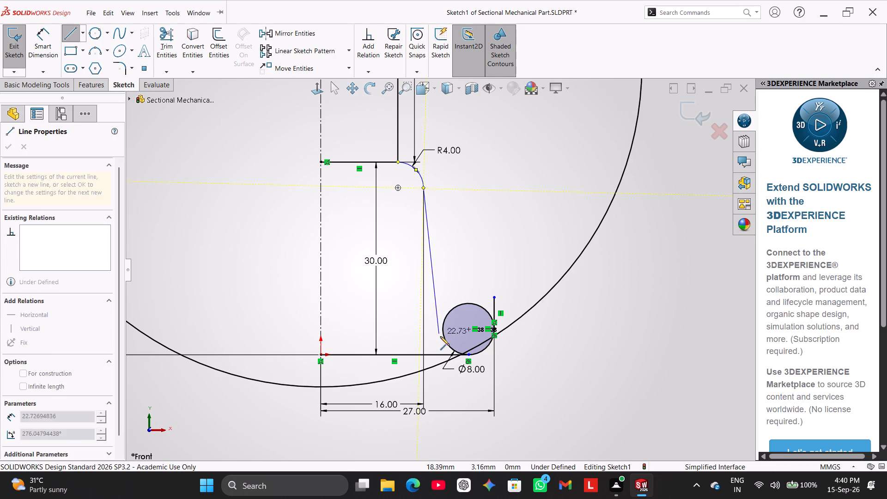
{"action": "left_click", "coordinate": [445, 330]}
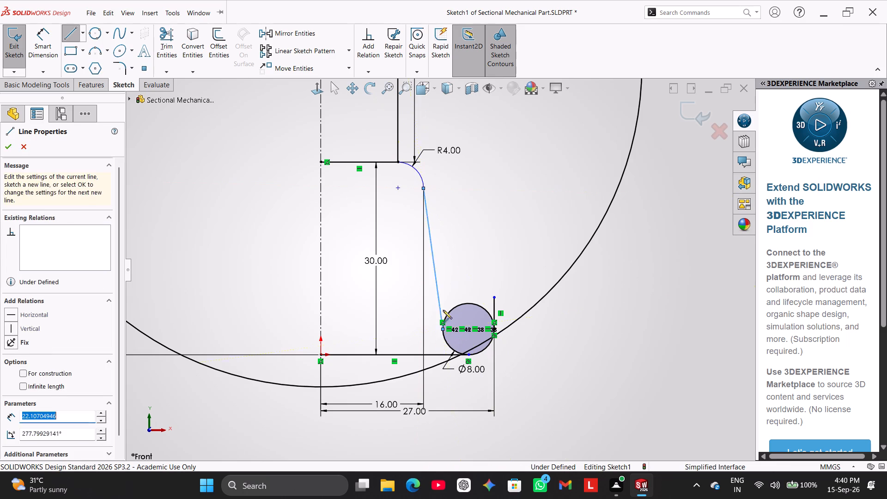
{"action": "right_click", "coordinate": [466, 230]}
{"action": "left_click", "coordinate": [486, 237]}
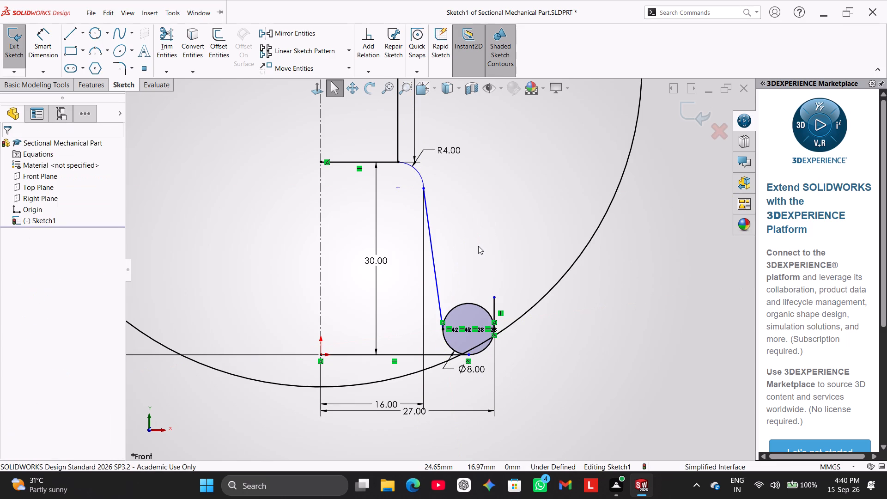
Make the new sloping line tangent to the R4 arc at its upper end.
{"action": "left_click", "coordinate": [426, 205]}
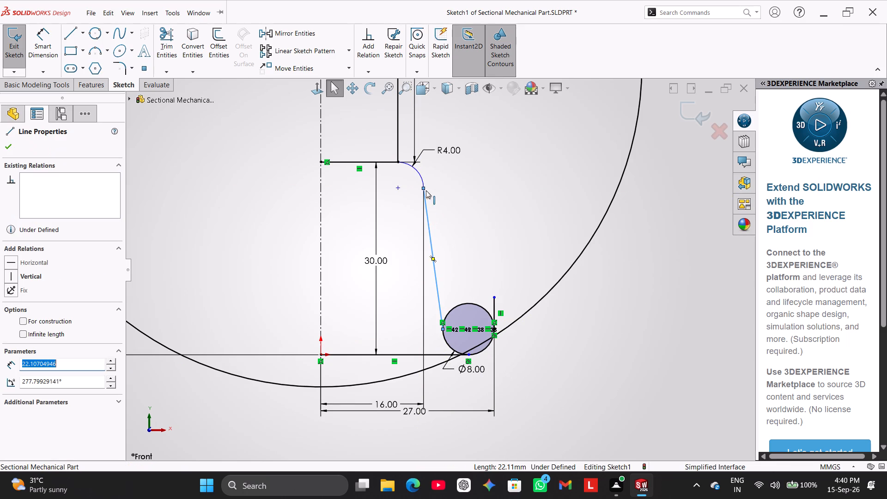
{"action": "left_click", "coordinate": [416, 172], "text": "ctrl"}
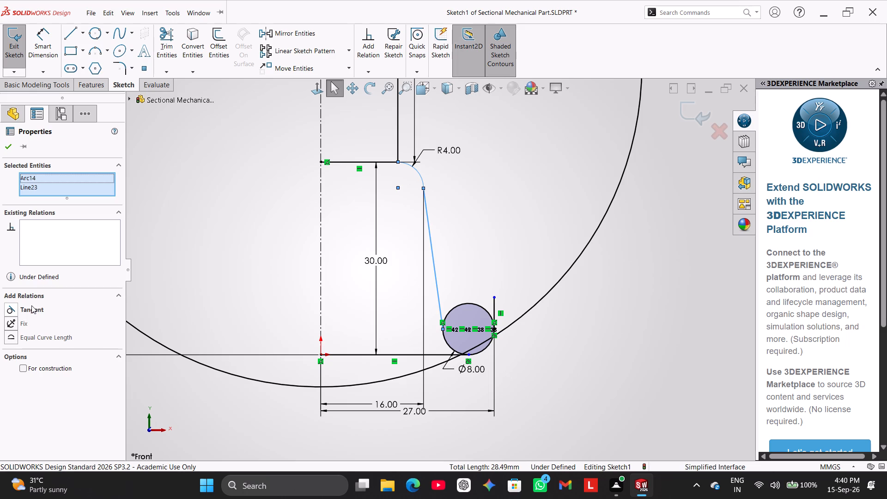
{"action": "left_click", "coordinate": [32, 308]}
{"action": "left_click", "coordinate": [549, 186]}
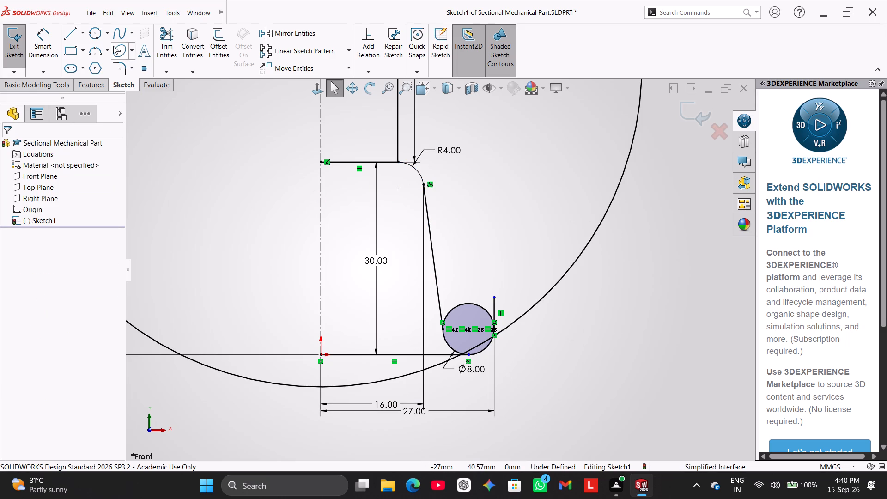
Trim away the upper half of the 8 mm circle between the sloping line and the vertical line.
{"action": "left_click", "coordinate": [164, 40]}
{"action": "left_click", "coordinate": [473, 303]}
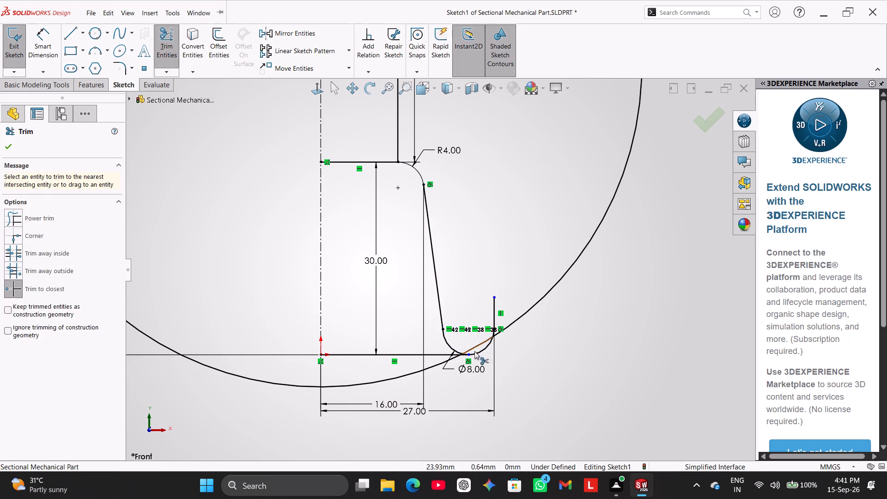
{"action": "right_click", "coordinate": [470, 262]}
{"action": "left_click", "coordinate": [497, 289]}
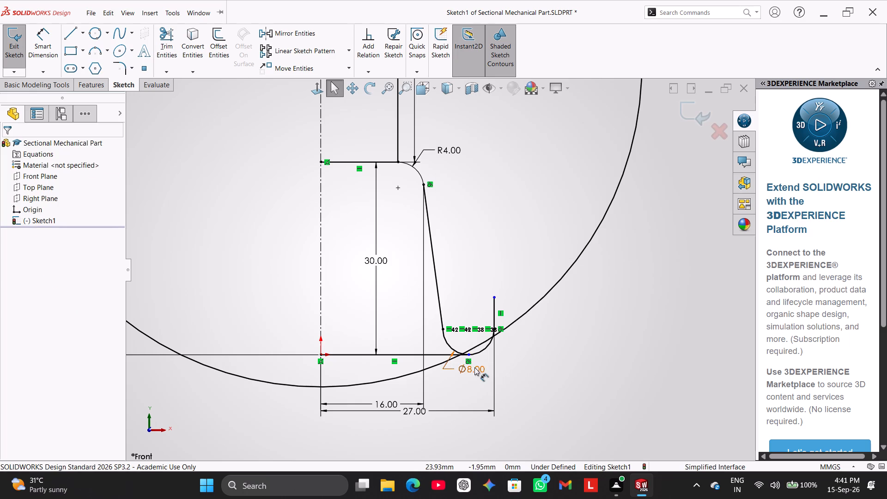
Replace the bottom arc's diameter dimension with a radius dimension of 4 mm.
{"action": "right_click", "coordinate": [474, 367]}
{"action": "left_click", "coordinate": [522, 368]}
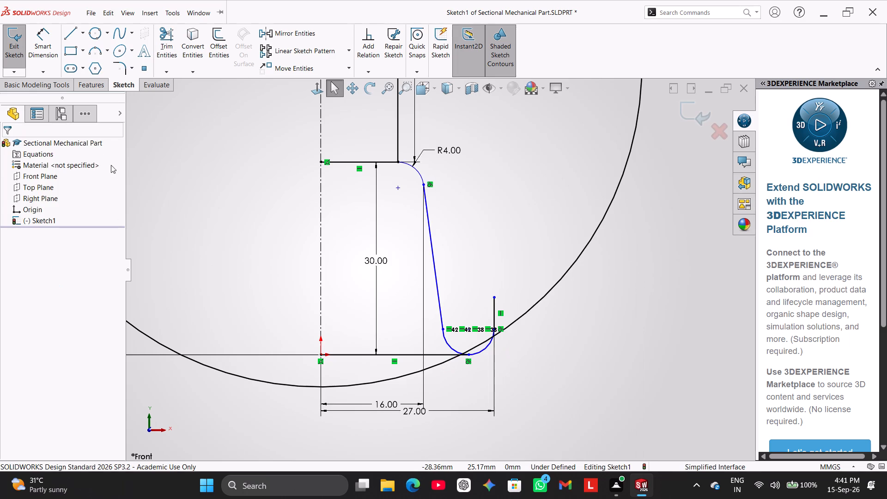
{"action": "left_click", "coordinate": [50, 51]}
{"action": "left_click", "coordinate": [483, 348]}
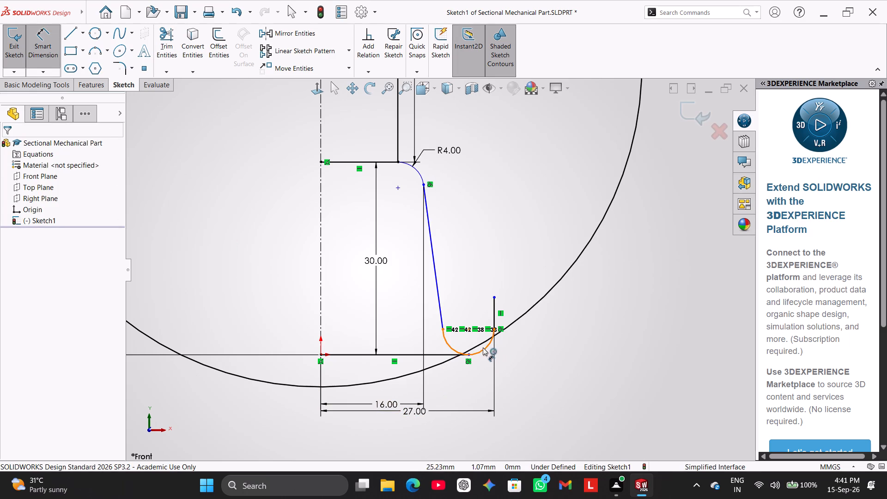
{"action": "left_click", "coordinate": [528, 376]}
{"action": "left_click", "coordinate": [562, 316]}
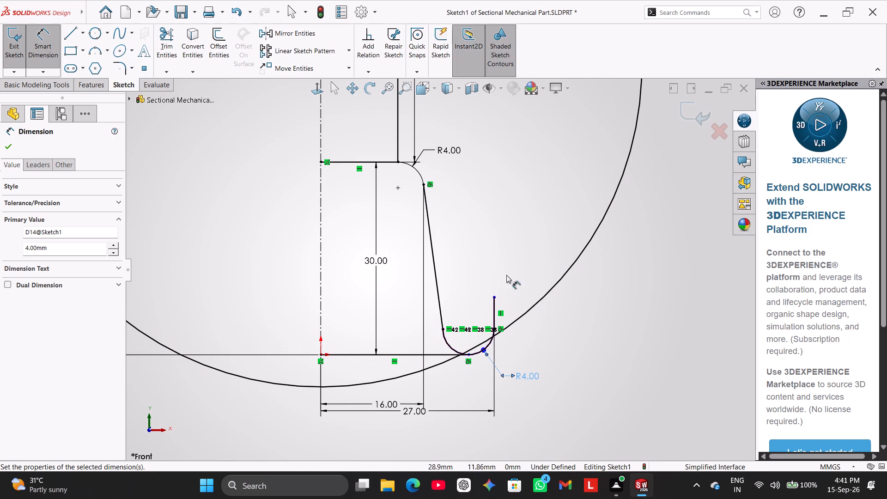
{"action": "right_click", "coordinate": [506, 202]}
{"action": "left_click", "coordinate": [535, 232]}
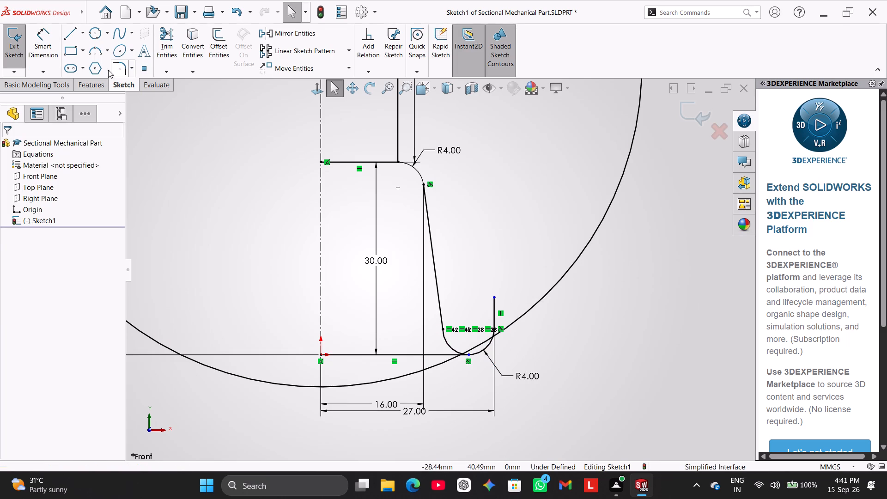
Draw a circle about 12.7 mm in diameter above and outward of the short vertical line, inside the large arc.
{"action": "right_click_drag", "start_coordinate": [223, 170], "coordinate": [217, 112]}
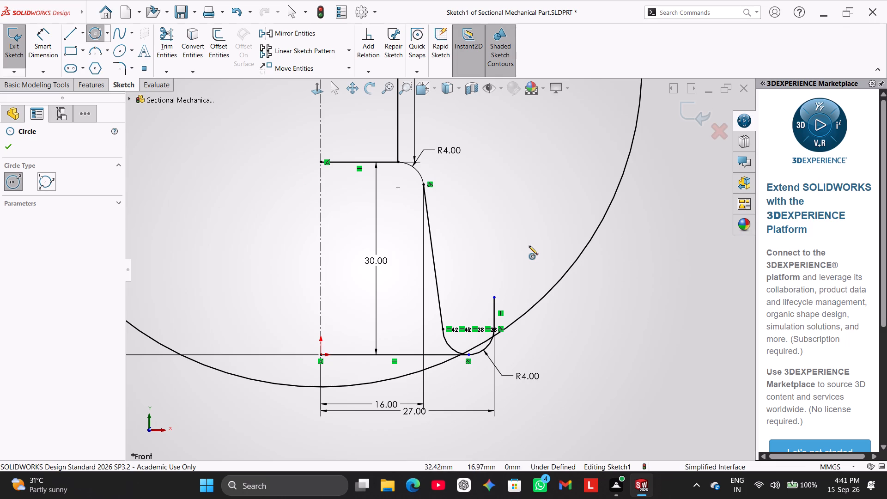
{"action": "left_click", "coordinate": [530, 230]}
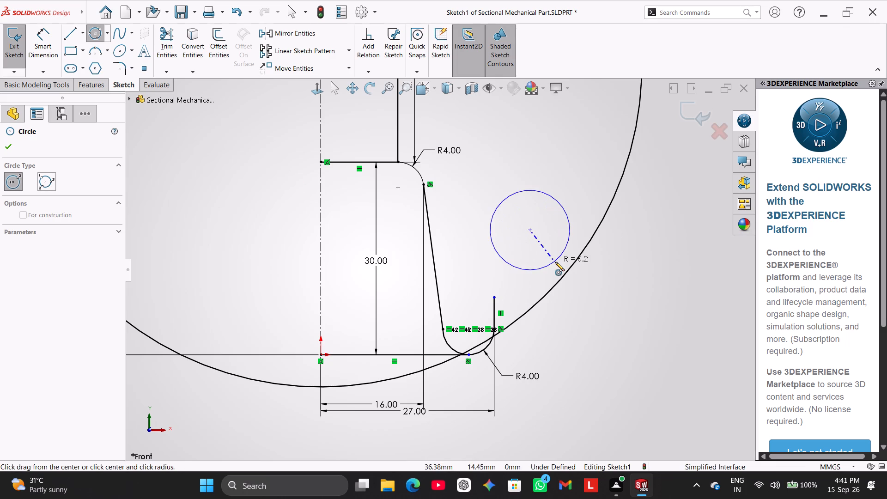
{"action": "left_click", "coordinate": [555, 262]}
{"action": "right_click", "coordinate": [601, 277]}
{"action": "left_click", "coordinate": [624, 288]}
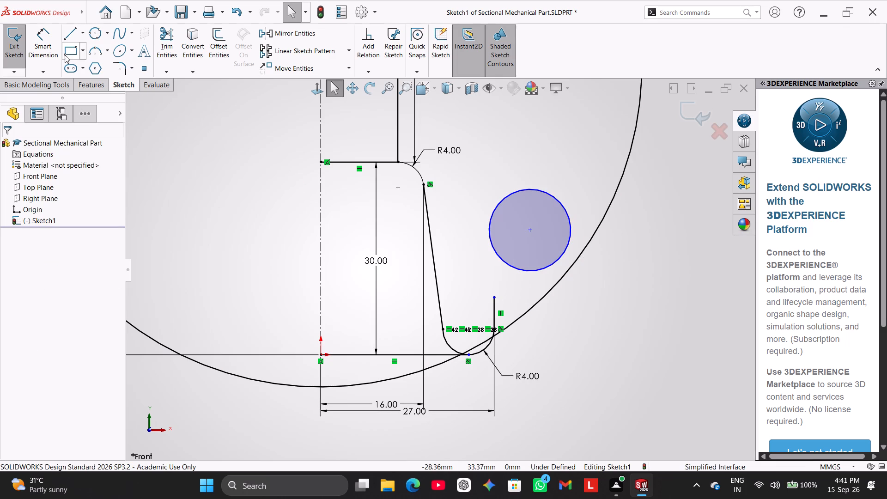
Dimension the new circle above the vertical line with a diameter of 14 mm.
{"action": "left_click", "coordinate": [42, 46]}
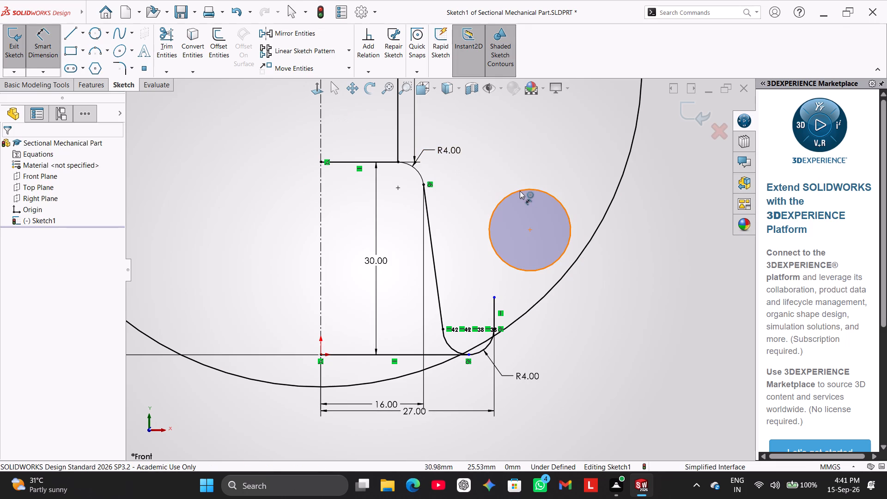
{"action": "left_click", "coordinate": [523, 192]}
{"action": "left_click", "coordinate": [594, 155]}
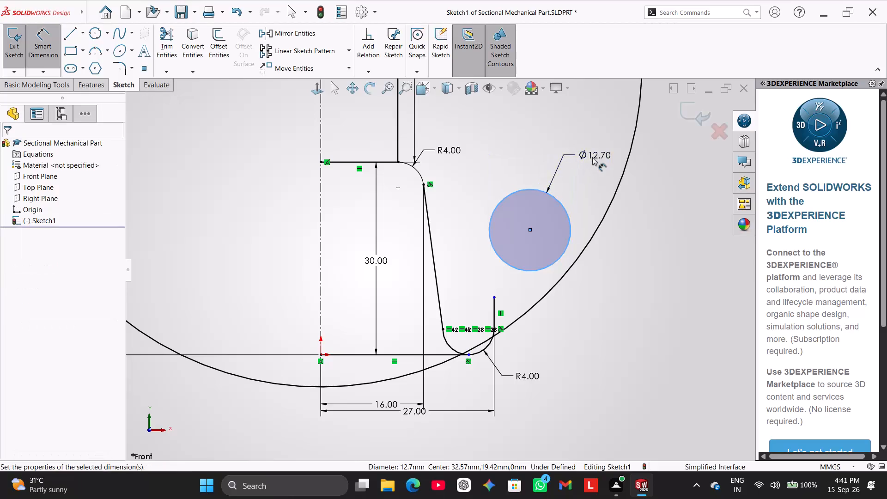
{"action": "type", "text": "14"}
{"action": "key", "text": "Return"}
{"action": "right_click", "coordinate": [636, 230]}
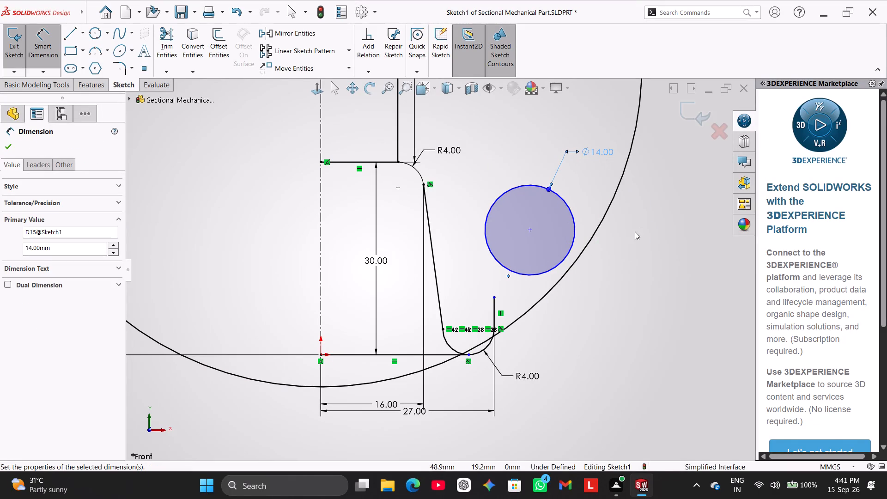
{"action": "left_click", "coordinate": [667, 266]}
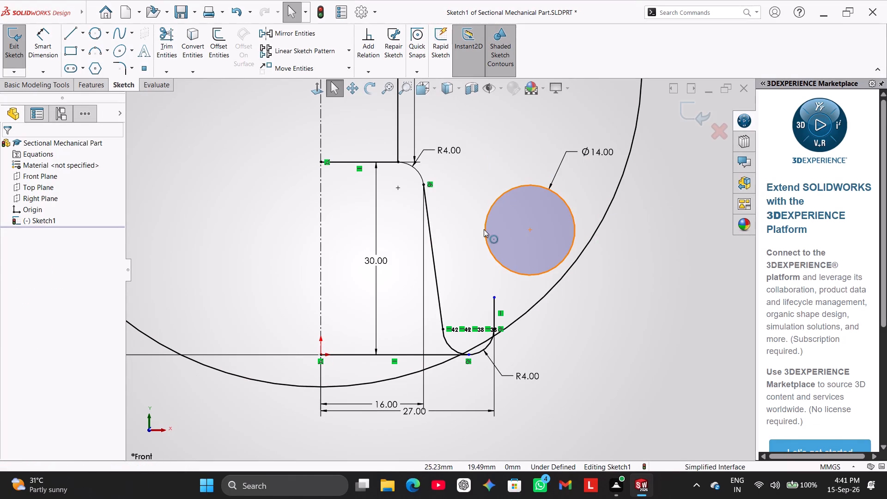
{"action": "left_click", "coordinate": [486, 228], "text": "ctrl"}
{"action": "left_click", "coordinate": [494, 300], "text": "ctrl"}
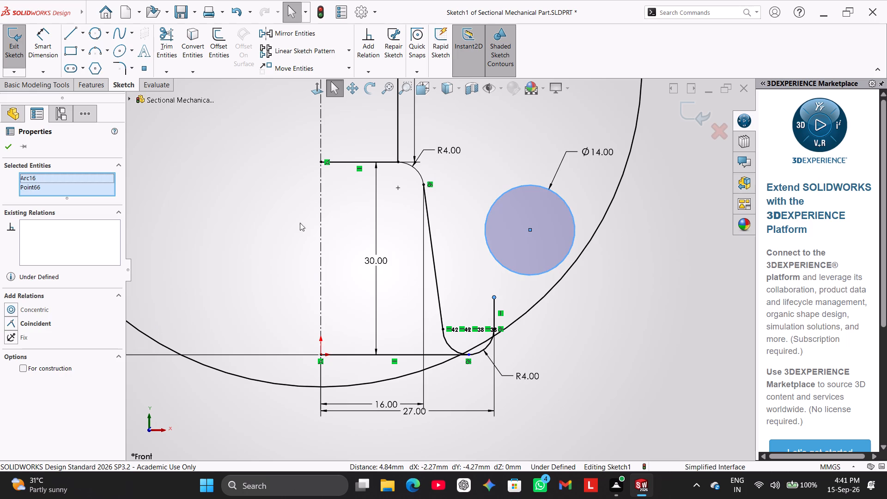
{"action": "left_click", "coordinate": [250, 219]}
Stretch the vertical line above the R4 arc upward until its free end passes the 14 mm circle's centre height.
{"action": "left_click_drag", "start_coordinate": [493, 298], "coordinate": [493, 256]}
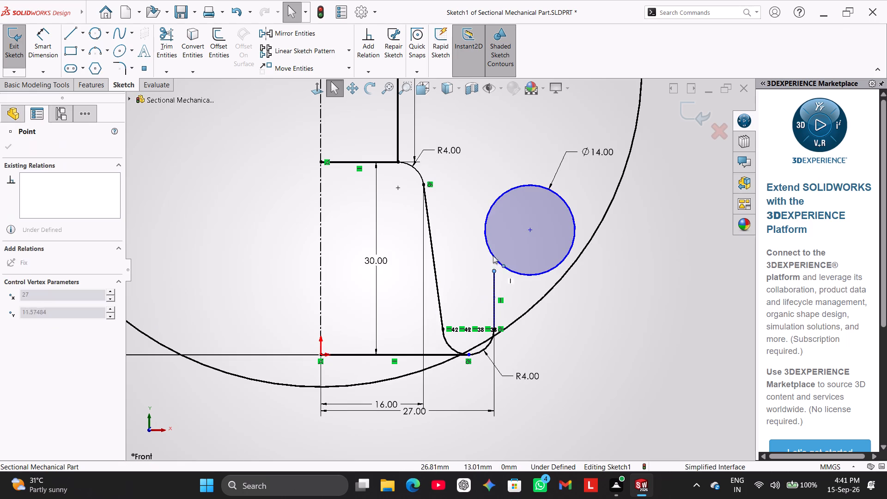
{"action": "left_click_drag", "start_coordinate": [493, 256], "coordinate": [494, 188]}
{"action": "left_click", "coordinate": [583, 286]}
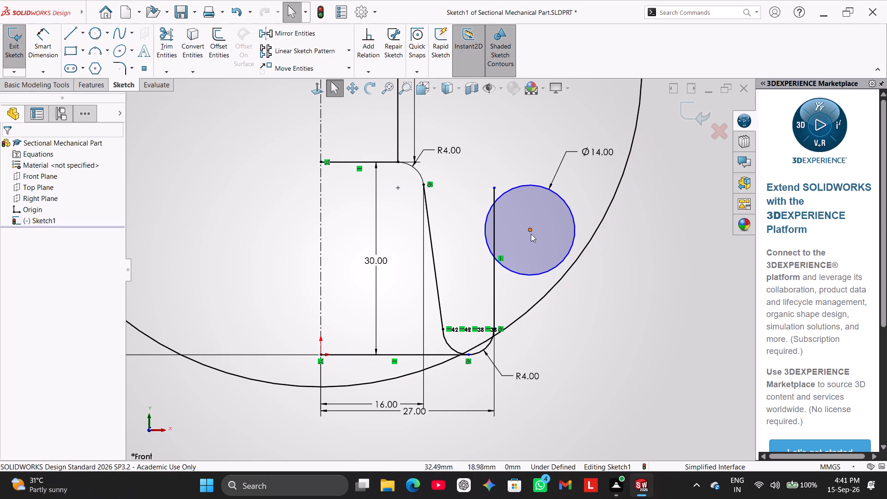
Move the 14 mm circle outward clear of the vertical line and add a tangent relation between the circle and that line.
{"action": "left_click_drag", "start_coordinate": [530, 229], "coordinate": [562, 226]}
{"action": "left_click", "coordinate": [516, 226], "text": "ctrl"}
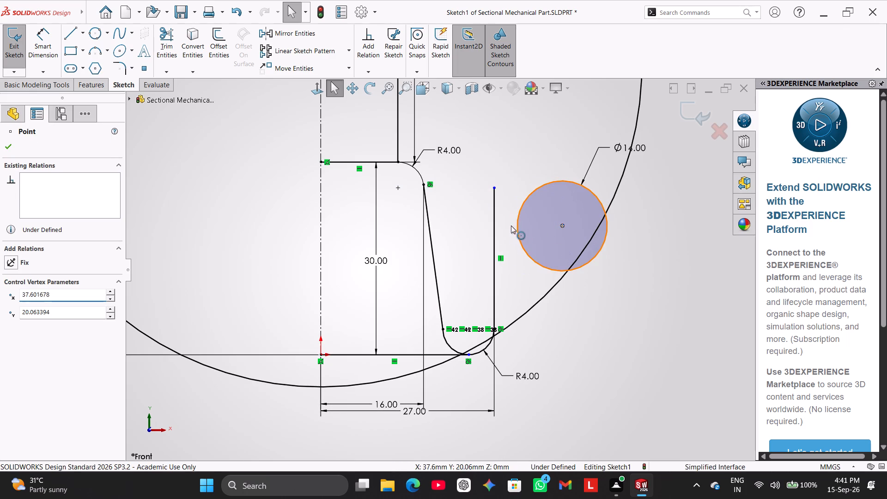
{"action": "left_click", "coordinate": [492, 219], "text": "ctrl"}
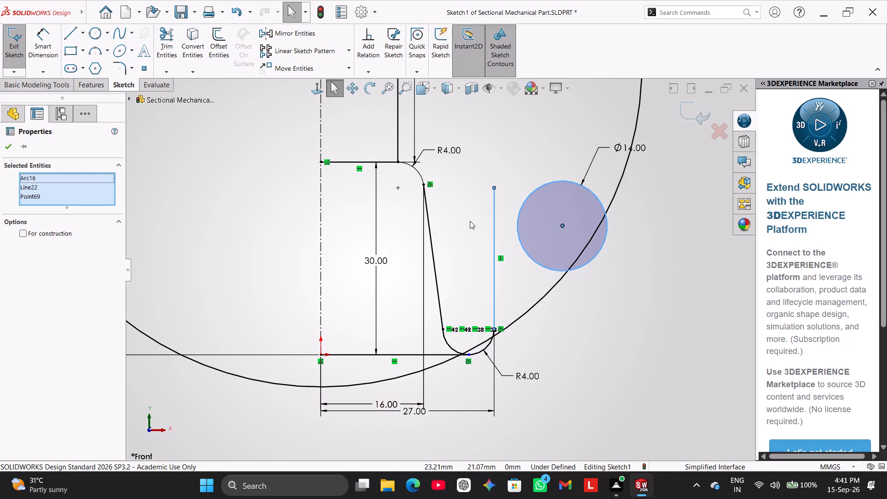
{"action": "left_click", "coordinate": [470, 221]}
{"action": "left_click", "coordinate": [518, 216], "text": "ctrl"}
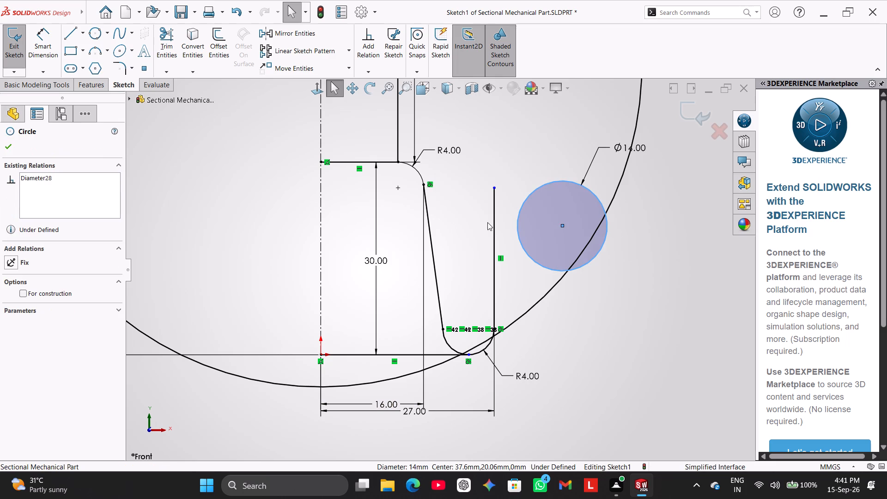
{"action": "left_click", "coordinate": [494, 224], "text": "ctrl"}
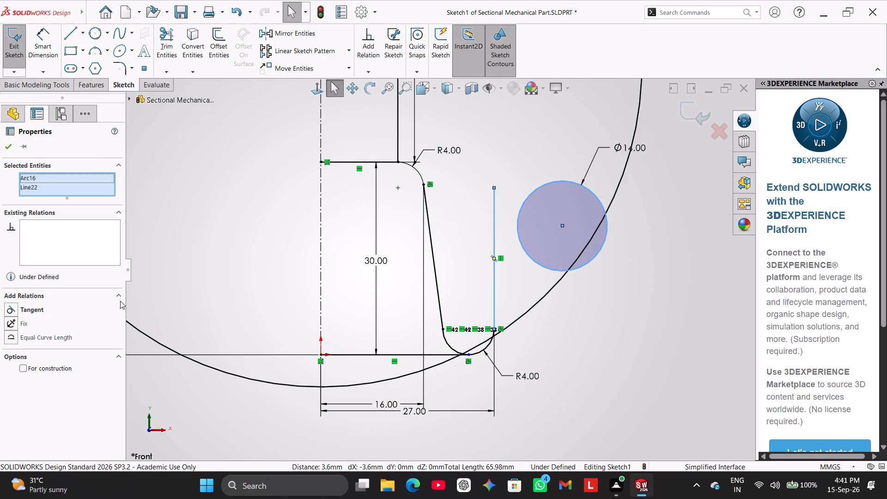
{"action": "left_click", "coordinate": [22, 304]}
{"action": "left_click", "coordinate": [575, 294]}
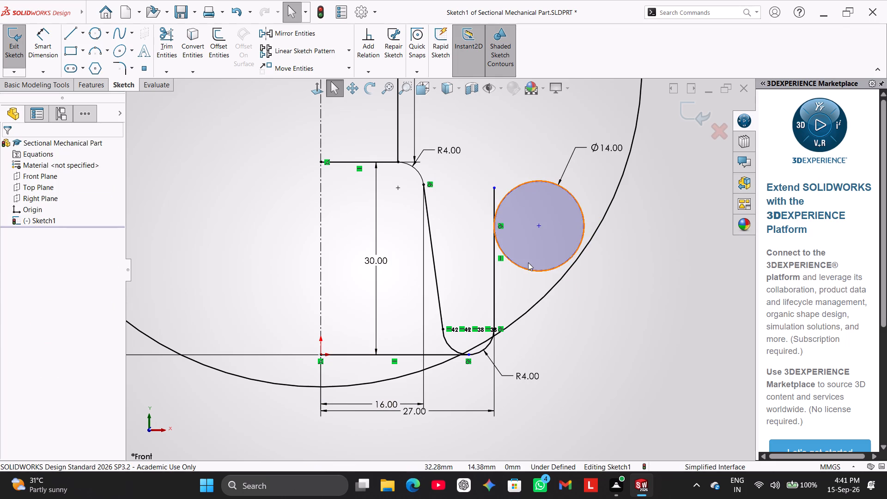
Shorten the vertical line so its upper end meets the 14 mm circle at the tangent point, level with the circle's centre.
{"action": "left_click_drag", "start_coordinate": [493, 188], "coordinate": [503, 231]}
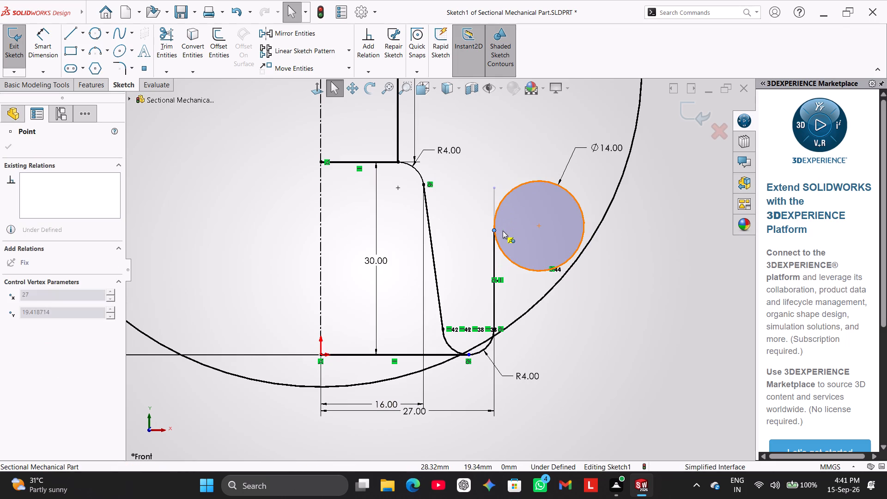
{"action": "left_click_drag", "start_coordinate": [503, 231], "coordinate": [500, 223]}
{"action": "left_click", "coordinate": [461, 167]}
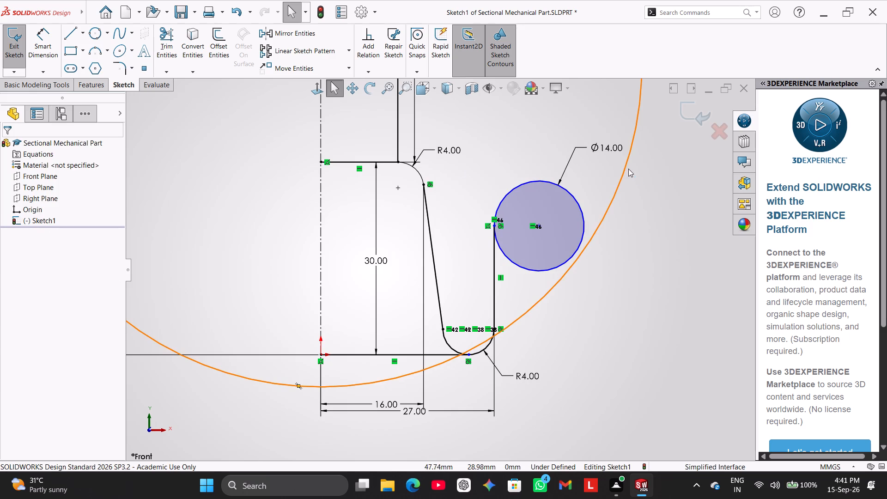
Trim away the large arc's portion from its open upper end, around across the centreline, to the R4 bottom arc.
{"action": "scroll", "coordinate": [671, 198], "scroll_direction": "up", "scroll_amount": 1}
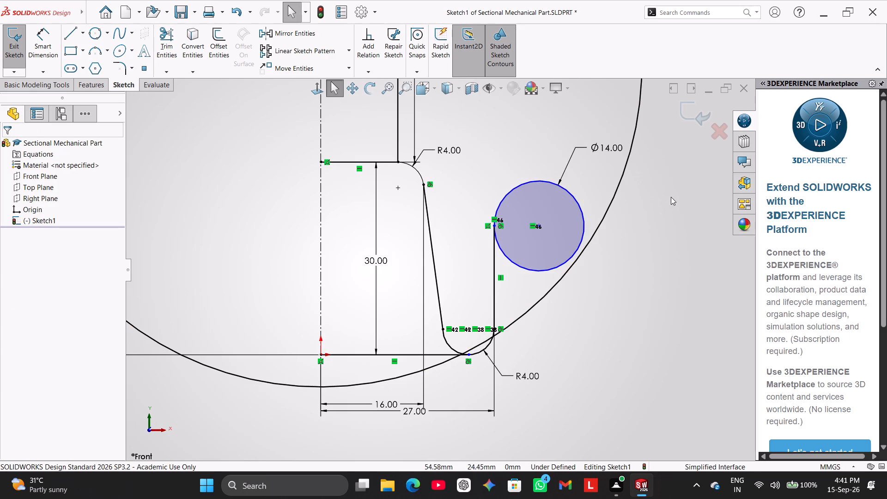
{"action": "scroll", "coordinate": [671, 197], "scroll_direction": "up", "scroll_amount": 3}
{"action": "scroll", "coordinate": [563, 194], "scroll_direction": "down", "scroll_amount": 1}
{"action": "scroll", "coordinate": [561, 192], "scroll_direction": "up", "scroll_amount": 1}
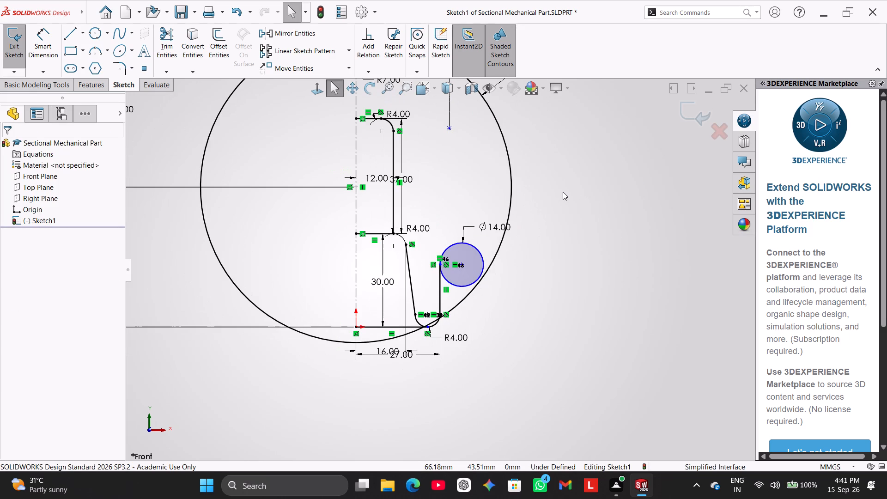
{"action": "scroll", "coordinate": [563, 192], "scroll_direction": "up", "scroll_amount": 2}
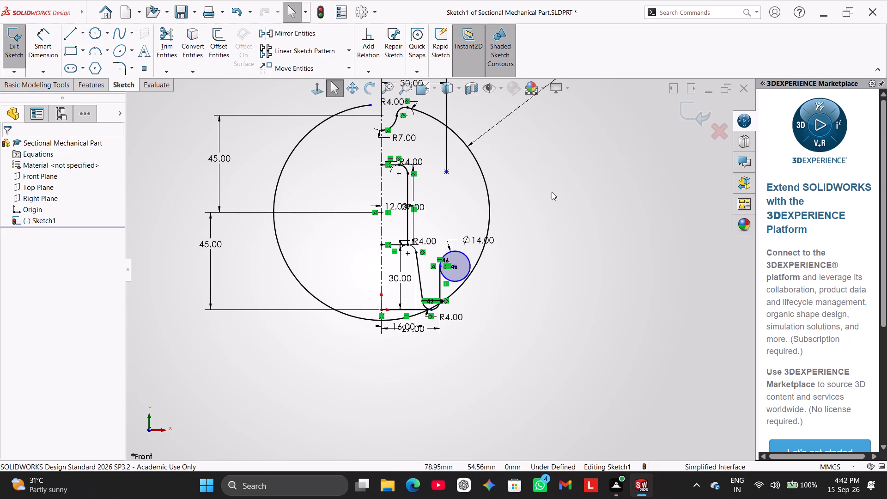
{"action": "scroll", "coordinate": [552, 192], "scroll_direction": "up", "scroll_amount": 1}
{"action": "scroll", "coordinate": [552, 192], "scroll_direction": "down", "scroll_amount": 2}
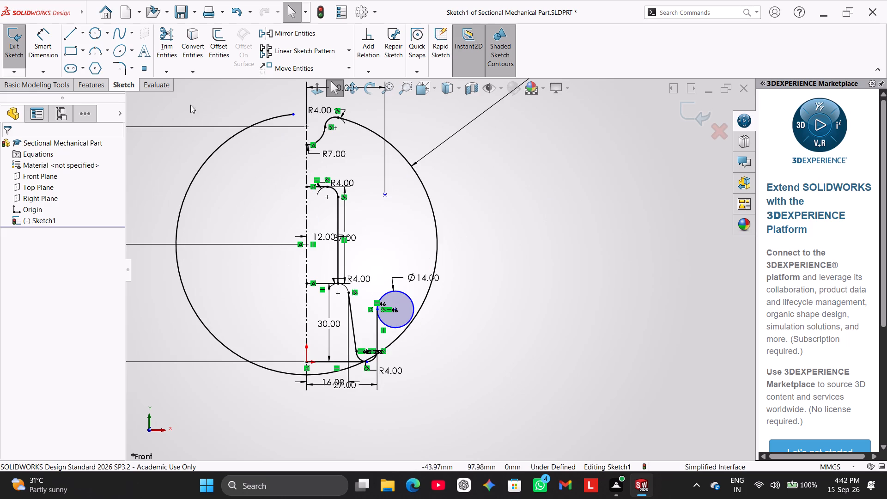
{"action": "left_click", "coordinate": [174, 35]}
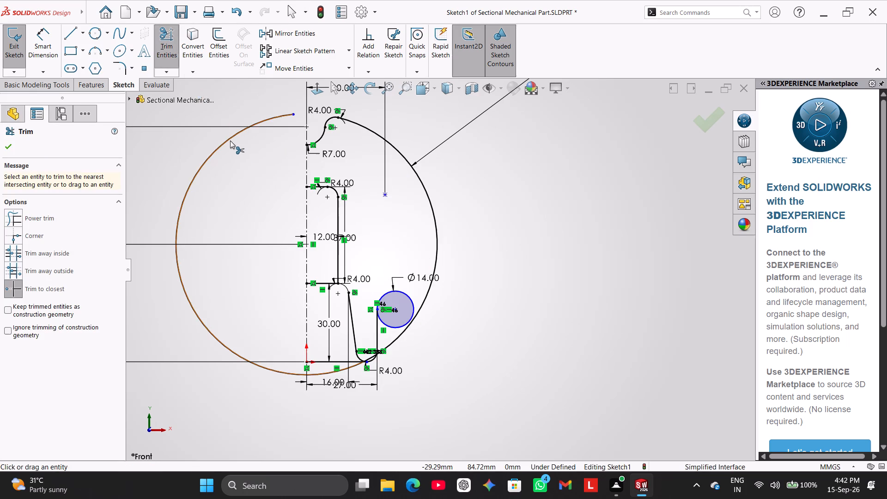
{"action": "left_click", "coordinate": [230, 140]}
{"action": "scroll", "coordinate": [474, 262], "scroll_direction": "down", "scroll_amount": 1}
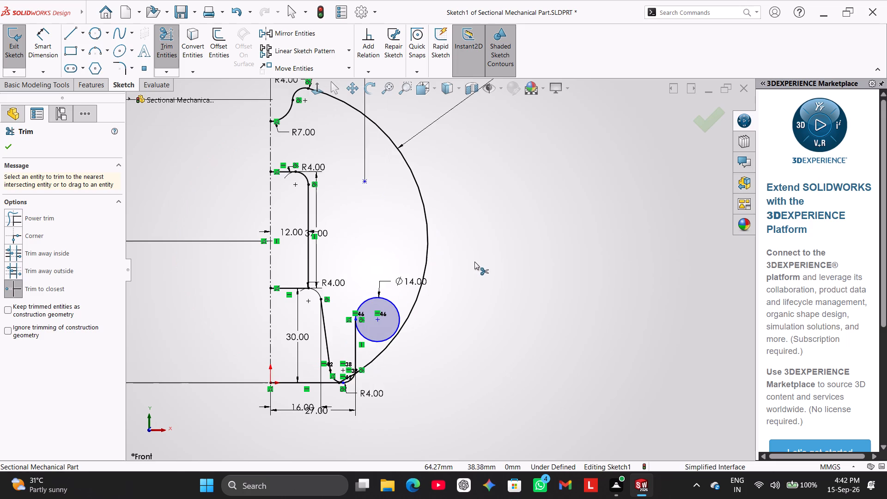
{"action": "scroll", "coordinate": [477, 254], "scroll_direction": "up", "scroll_amount": 1}
{"action": "right_click", "coordinate": [480, 235]}
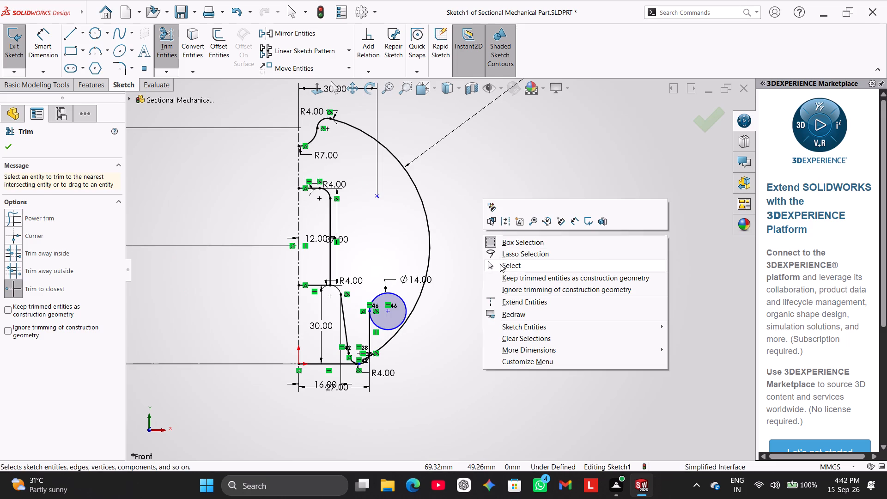
{"action": "left_click", "coordinate": [500, 264]}
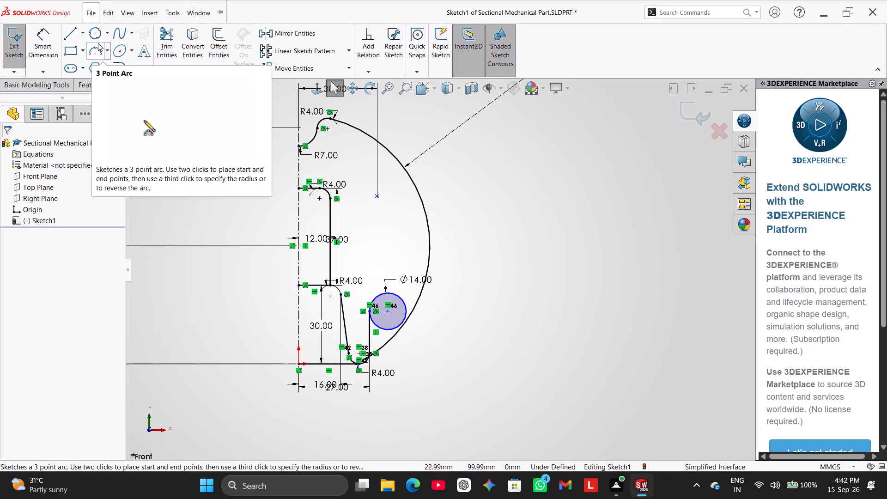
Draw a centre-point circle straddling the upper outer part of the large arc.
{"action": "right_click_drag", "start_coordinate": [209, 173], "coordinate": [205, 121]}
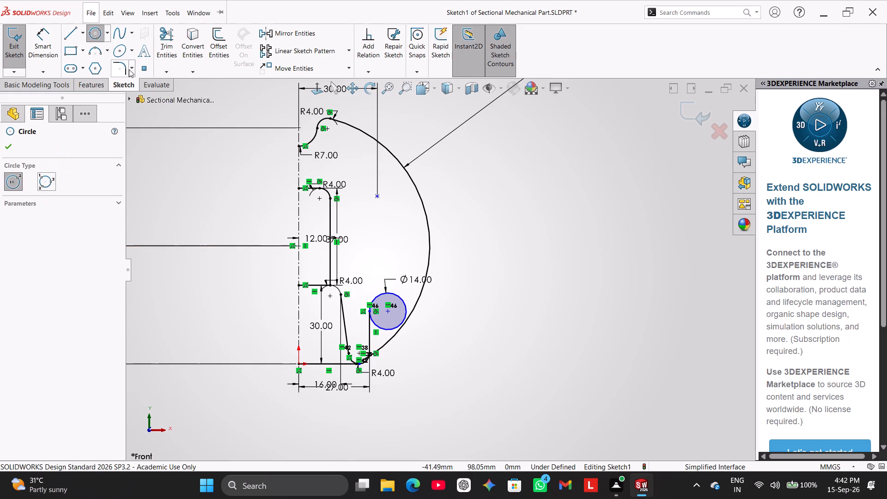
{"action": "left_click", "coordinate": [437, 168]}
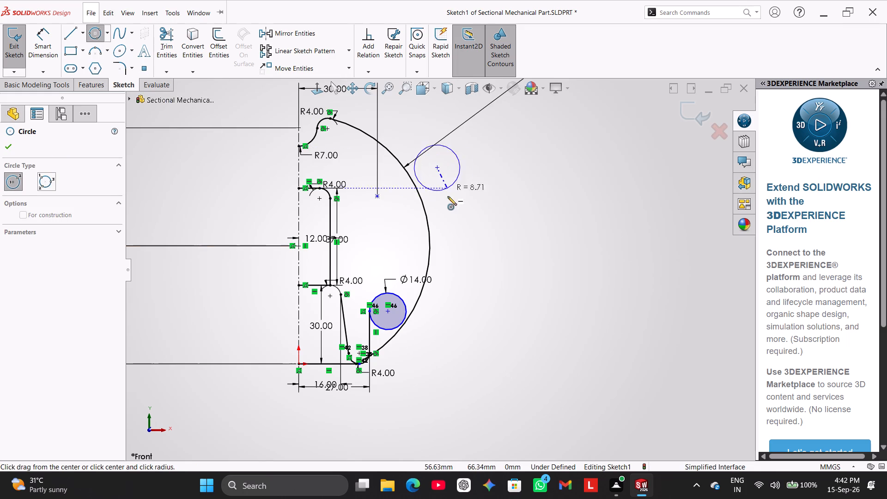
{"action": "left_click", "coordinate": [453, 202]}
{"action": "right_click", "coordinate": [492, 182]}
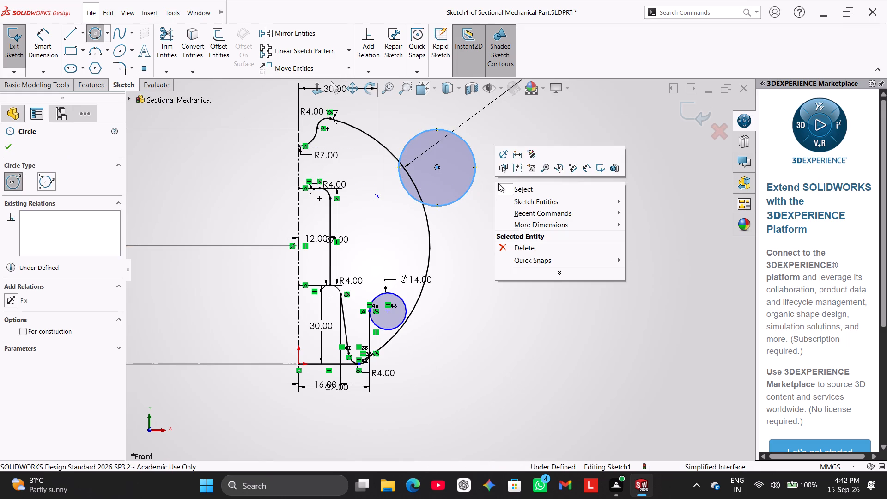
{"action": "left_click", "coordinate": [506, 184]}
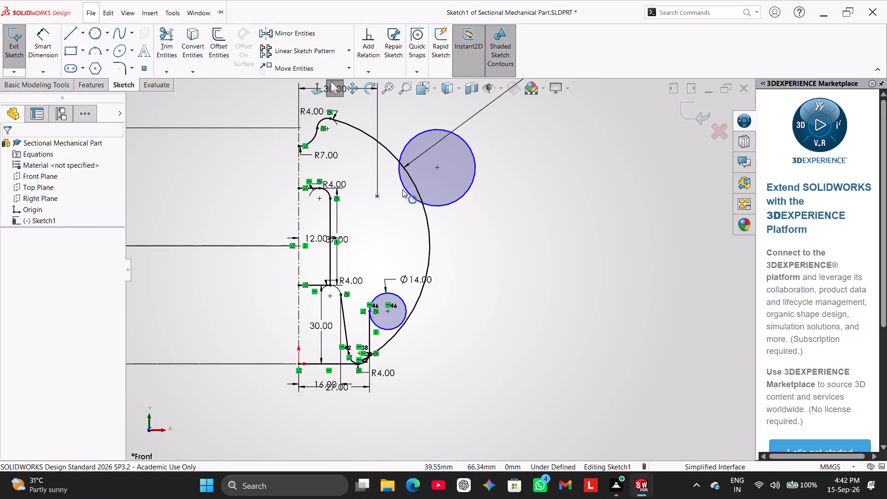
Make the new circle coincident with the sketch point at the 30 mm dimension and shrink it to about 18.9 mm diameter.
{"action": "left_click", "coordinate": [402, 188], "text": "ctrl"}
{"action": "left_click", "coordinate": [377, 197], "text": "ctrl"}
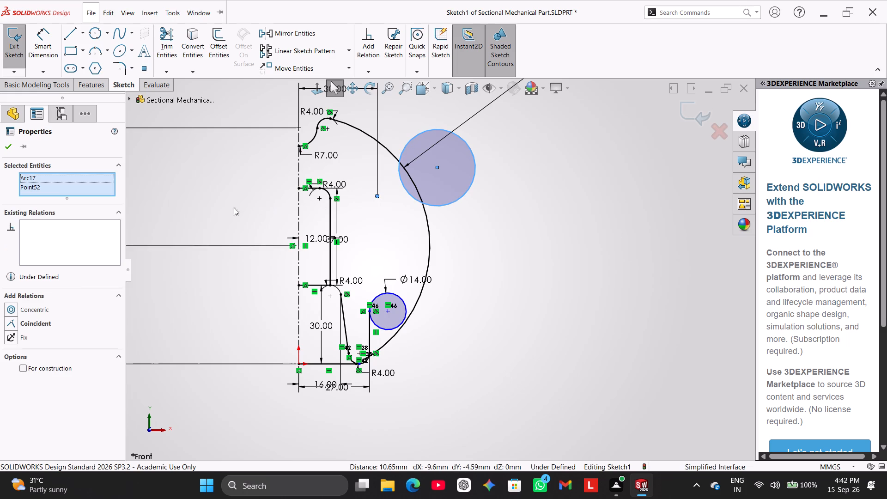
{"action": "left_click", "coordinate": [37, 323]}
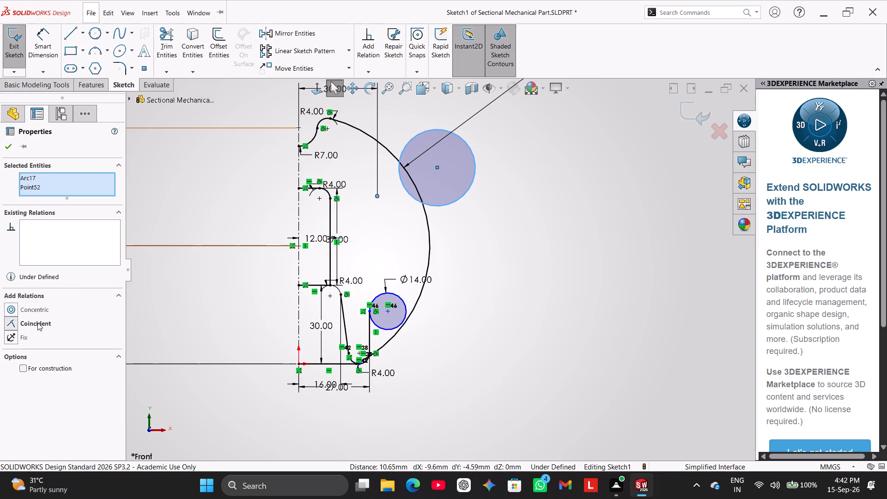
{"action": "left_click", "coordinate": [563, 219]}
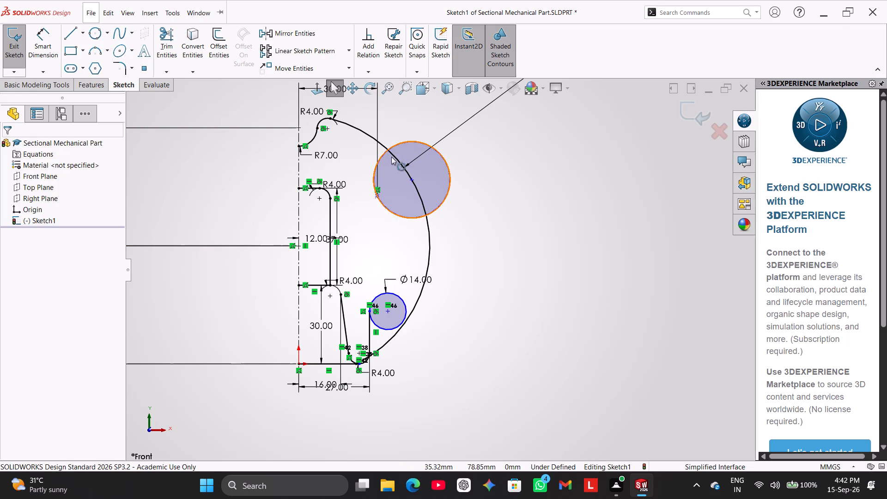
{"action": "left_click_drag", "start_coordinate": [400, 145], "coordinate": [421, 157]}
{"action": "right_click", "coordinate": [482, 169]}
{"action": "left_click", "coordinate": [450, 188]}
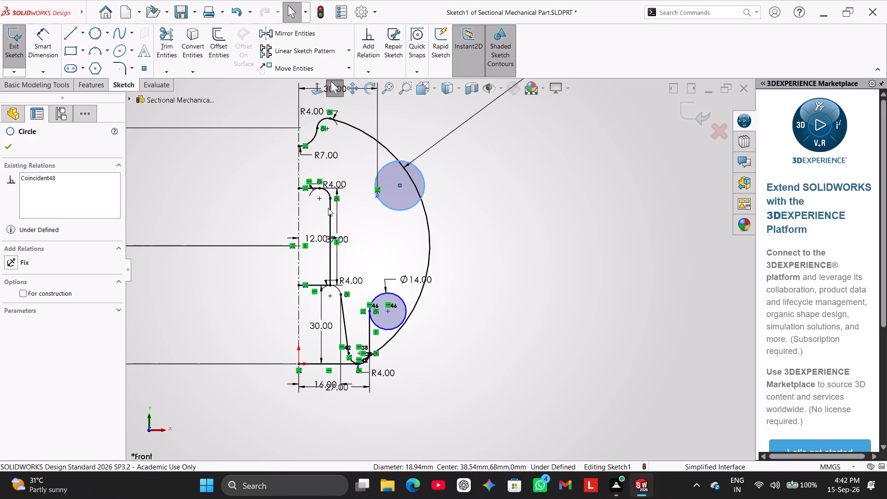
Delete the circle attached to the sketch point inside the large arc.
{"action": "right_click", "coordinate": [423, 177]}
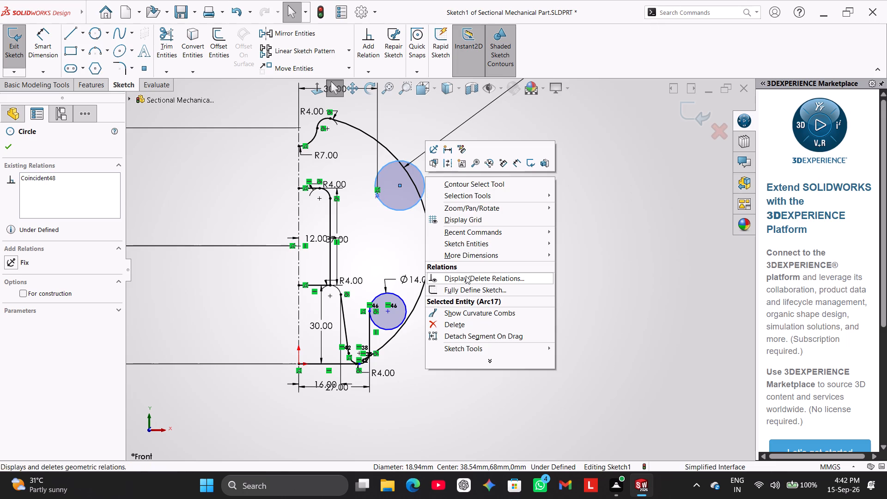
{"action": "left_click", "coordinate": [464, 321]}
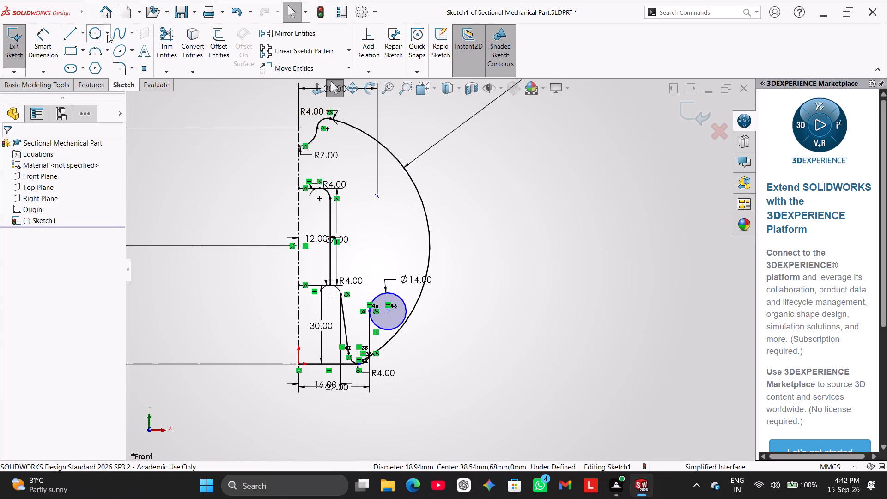
Draw a perimeter circle starting from the sketch point inside the large arc and crossing the arc's upper outer part.
{"action": "left_click", "coordinate": [94, 31]}
{"action": "left_click", "coordinate": [379, 196]}
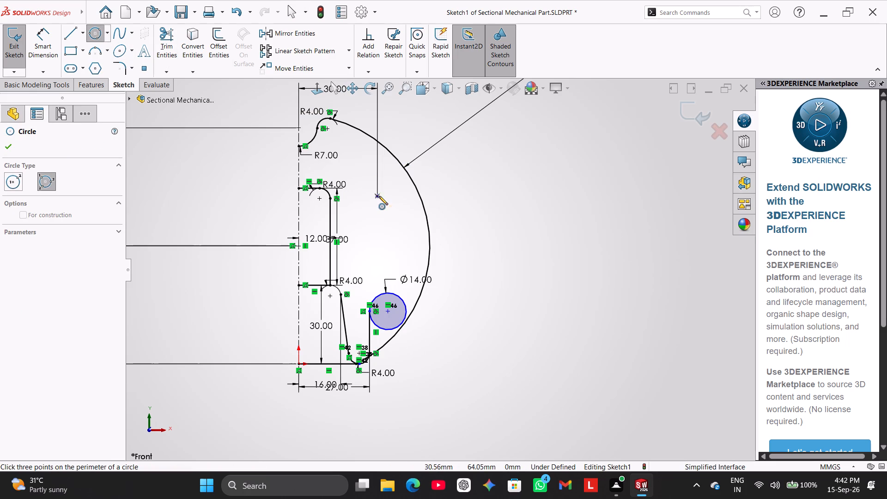
{"action": "left_click", "coordinate": [444, 201]}
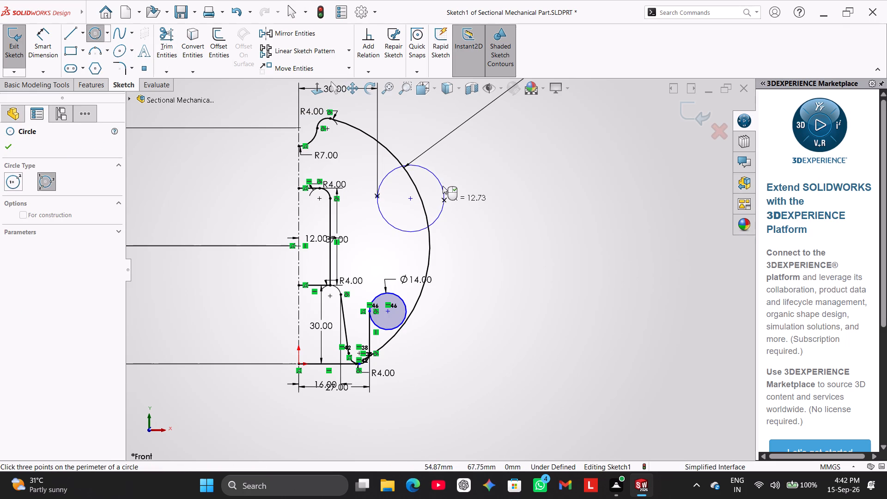
{"action": "left_click", "coordinate": [443, 173]}
{"action": "right_click", "coordinate": [465, 201]}
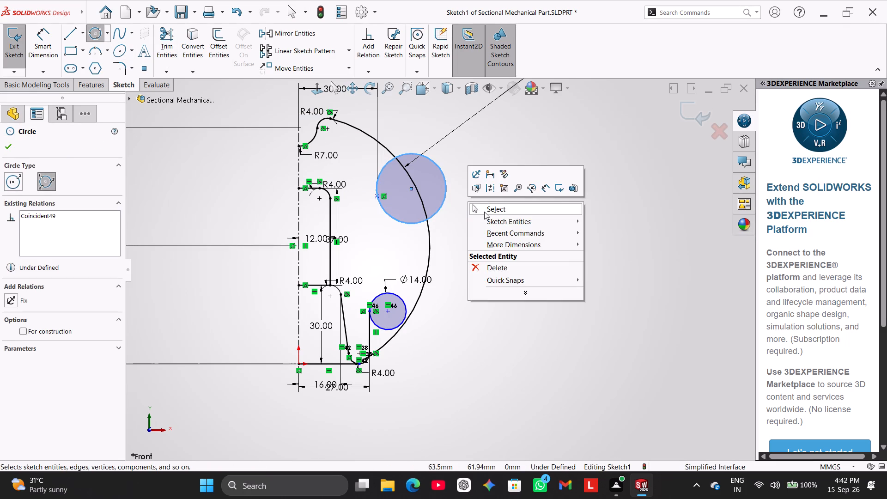
{"action": "left_click", "coordinate": [484, 212]}
Shrink the perimeter circle while keeping its edge on the sketch point, and check closely where the two meet.
{"action": "left_click_drag", "start_coordinate": [446, 176], "coordinate": [448, 179]}
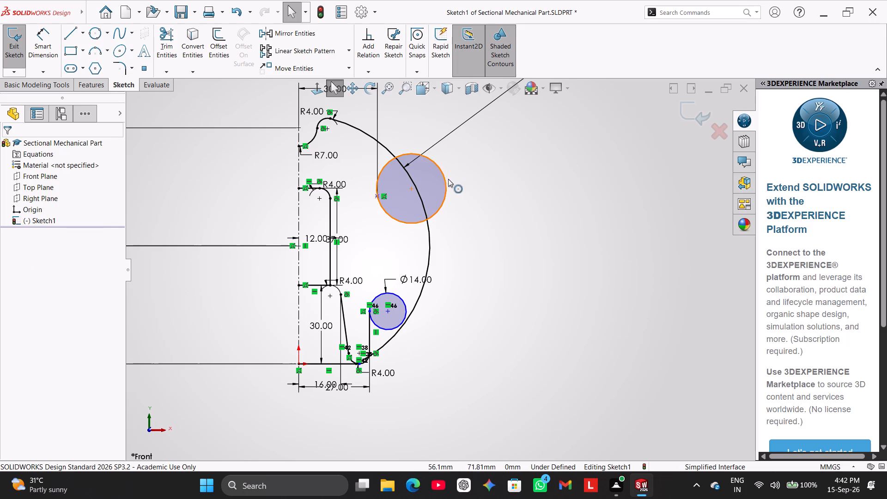
{"action": "left_click_drag", "start_coordinate": [448, 179], "coordinate": [434, 204]}
{"action": "left_click", "coordinate": [366, 231]}
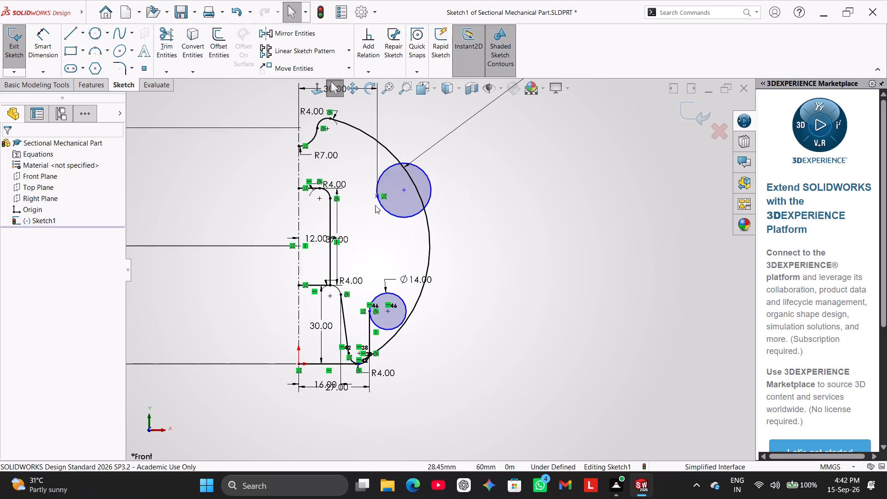
{"action": "scroll", "coordinate": [410, 183], "scroll_direction": "down", "scroll_amount": 4, "text": "ctrl"}
{"action": "scroll", "coordinate": [396, 183], "scroll_direction": "down", "scroll_amount": 4}
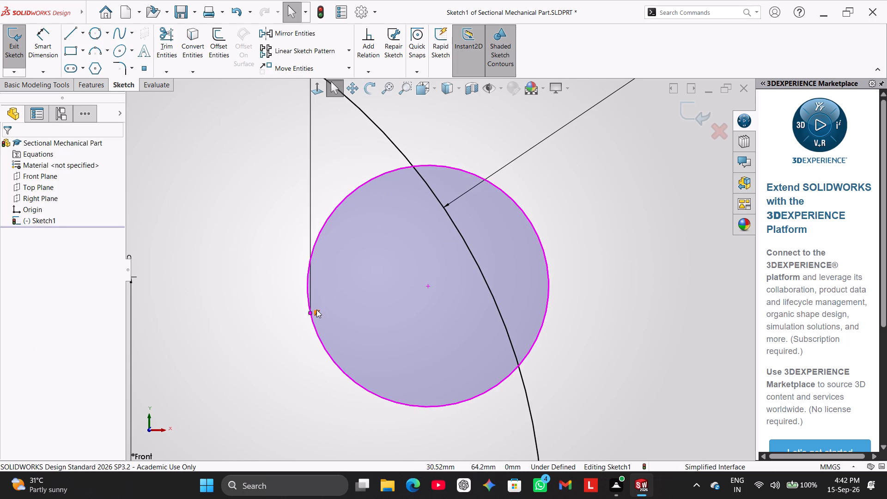
{"action": "left_click", "coordinate": [299, 328]}
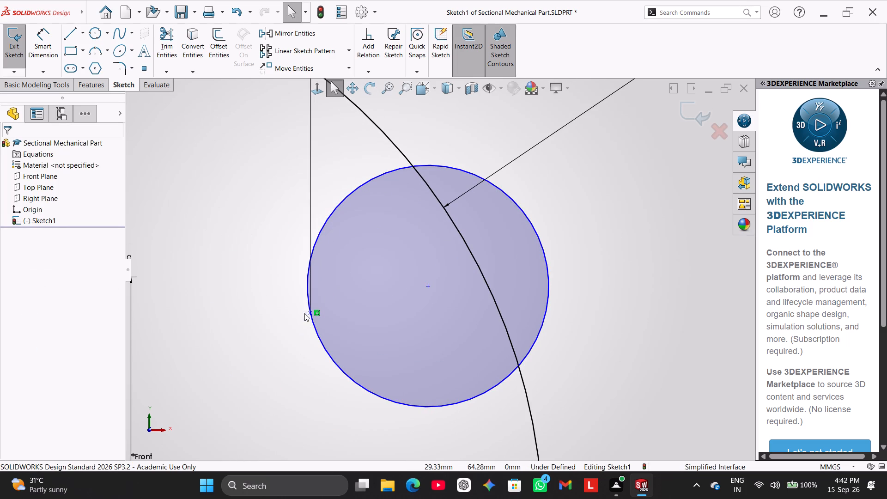
Examine the existing relations between the perimeter circle and the sketch point on its edge.
{"action": "left_click", "coordinate": [309, 315], "text": "ctrl"}
{"action": "left_click", "coordinate": [306, 294], "text": "ctrl"}
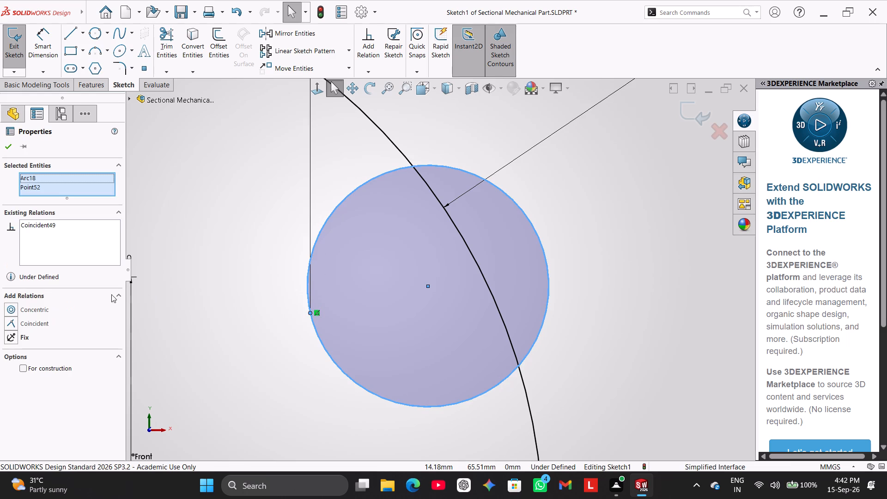
{"action": "left_click", "coordinate": [165, 346]}
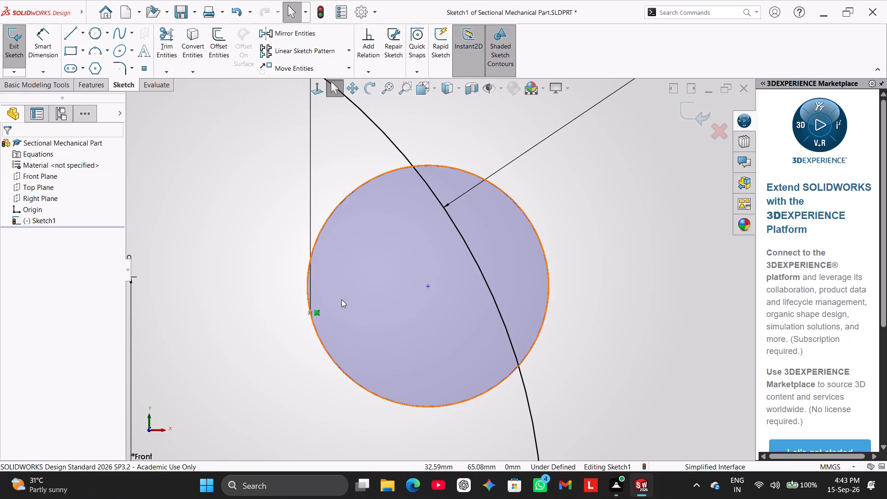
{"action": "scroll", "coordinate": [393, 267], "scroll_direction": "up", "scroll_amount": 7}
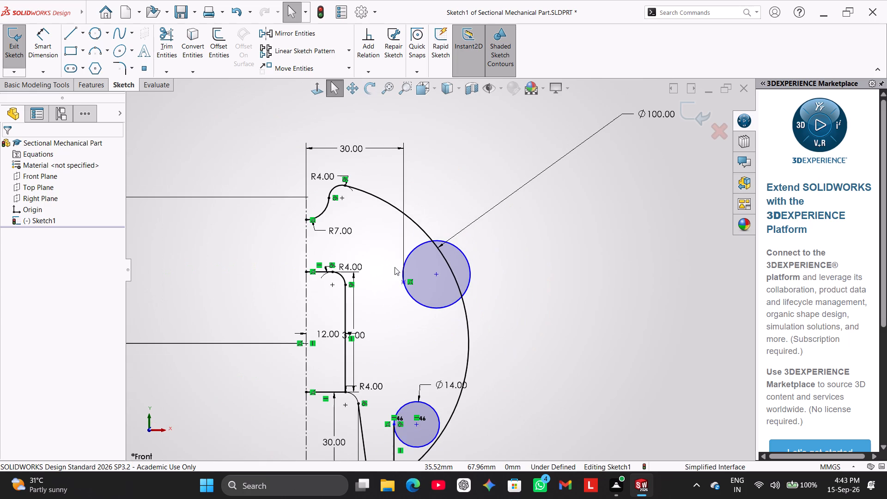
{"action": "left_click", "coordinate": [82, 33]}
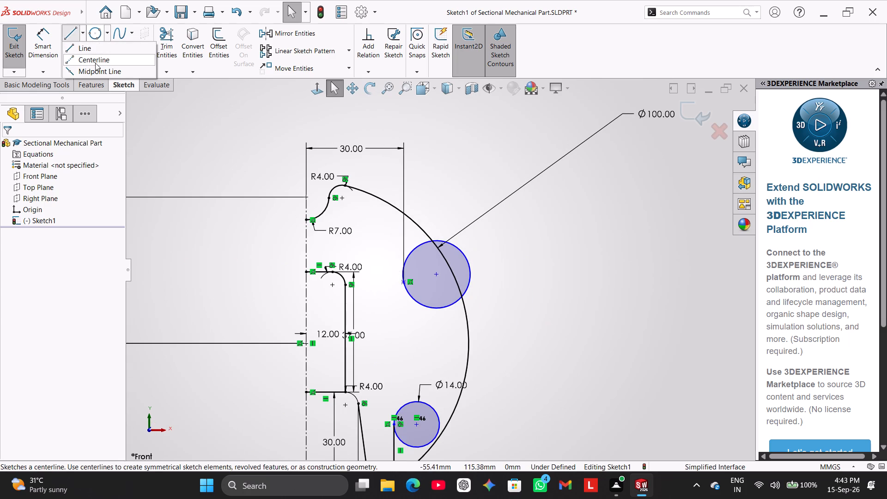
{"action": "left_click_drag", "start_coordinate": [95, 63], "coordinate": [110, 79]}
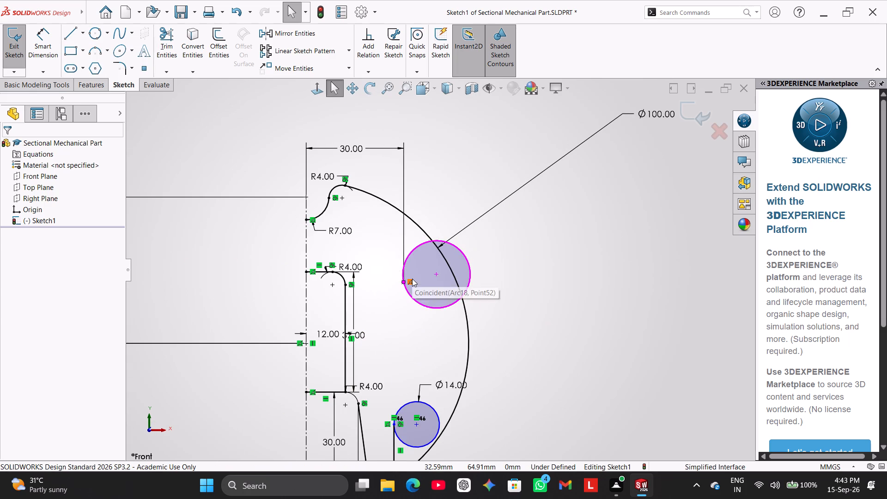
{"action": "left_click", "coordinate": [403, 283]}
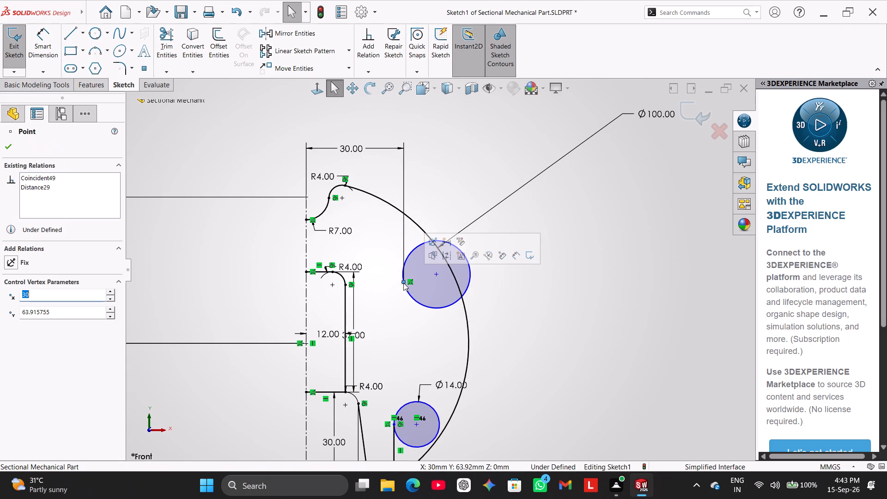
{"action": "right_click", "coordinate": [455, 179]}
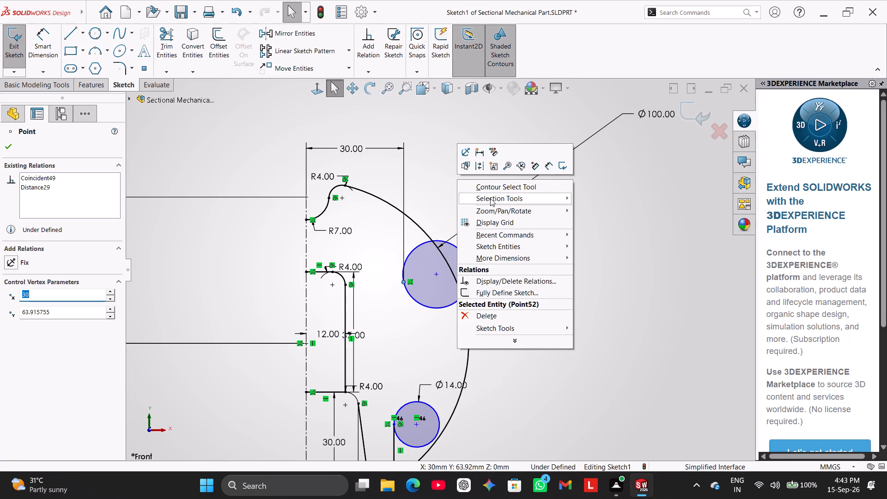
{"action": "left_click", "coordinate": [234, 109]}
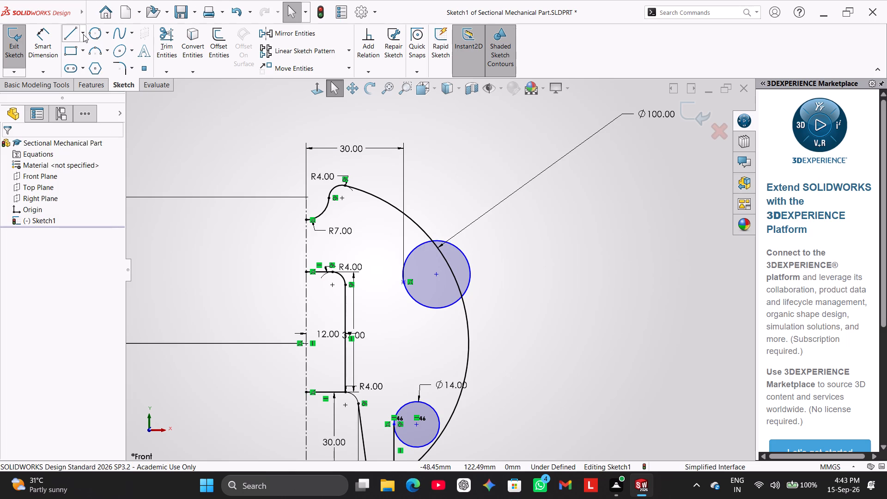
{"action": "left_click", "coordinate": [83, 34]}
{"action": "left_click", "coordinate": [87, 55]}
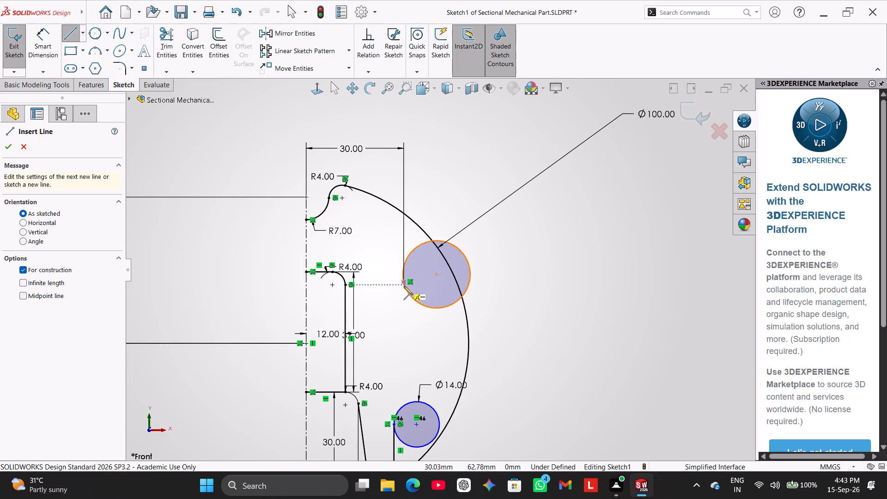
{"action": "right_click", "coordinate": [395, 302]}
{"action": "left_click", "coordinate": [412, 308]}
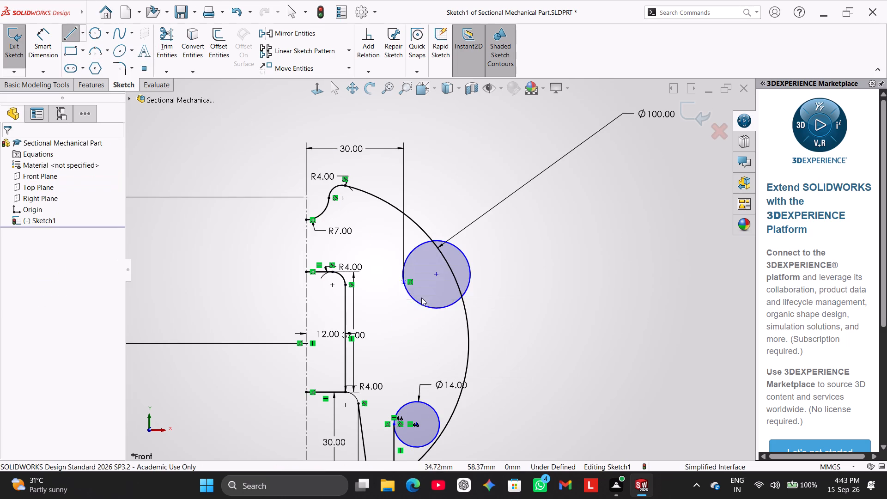
Delete the perimeter circle that passes through the sketch point inside the large arc.
{"action": "right_click", "coordinate": [427, 306]}
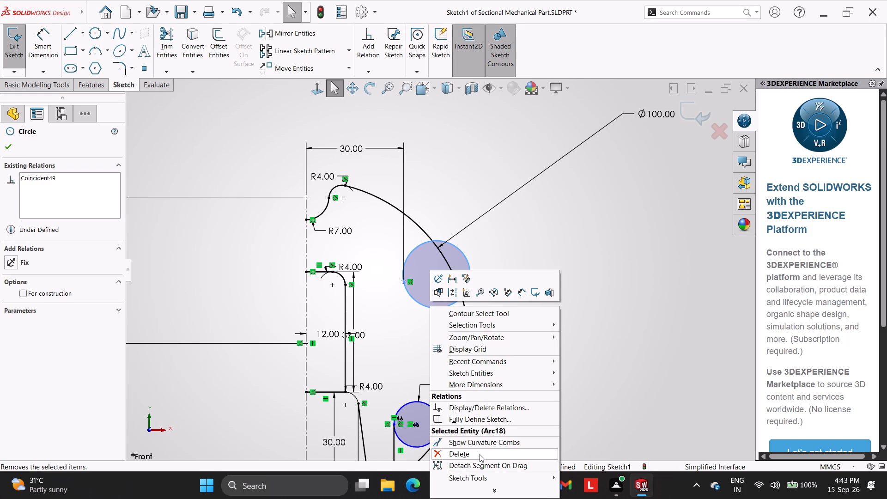
{"action": "left_click", "coordinate": [479, 454]}
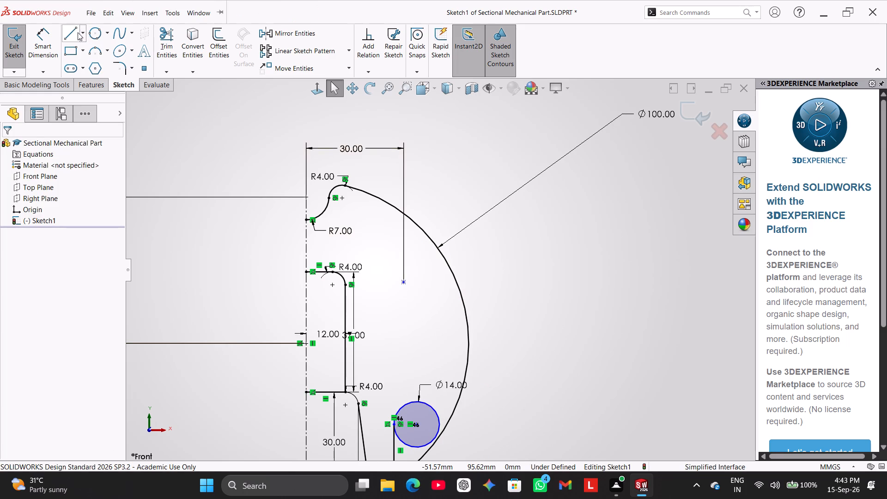
Draw a vertical centerline about 38 mm long upward from the sketch point at the 30 mm dimension.
{"action": "left_click", "coordinate": [82, 33]}
{"action": "left_click", "coordinate": [86, 61]}
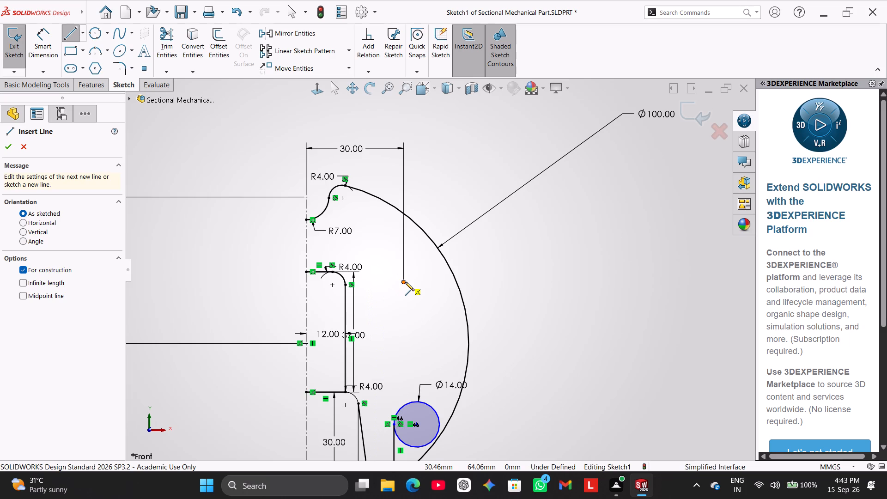
{"action": "left_click", "coordinate": [405, 282]}
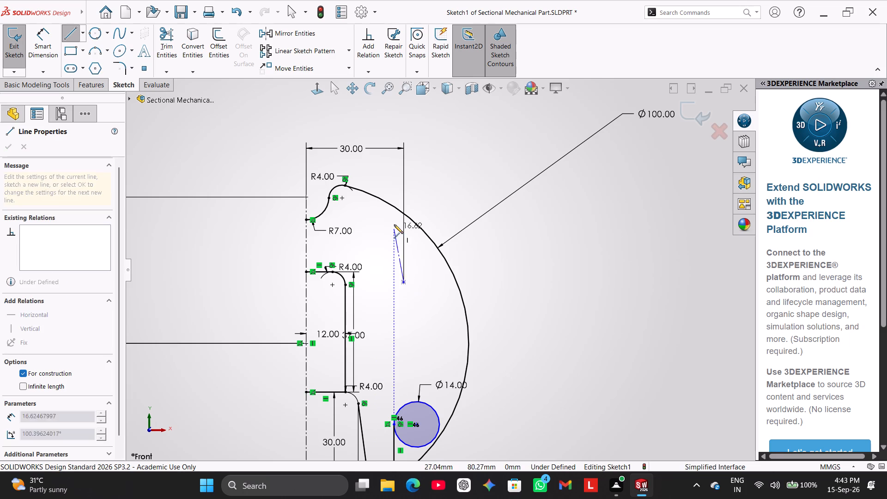
{"action": "left_click", "coordinate": [402, 157]}
{"action": "right_click", "coordinate": [433, 182]}
{"action": "left_click", "coordinate": [445, 185]}
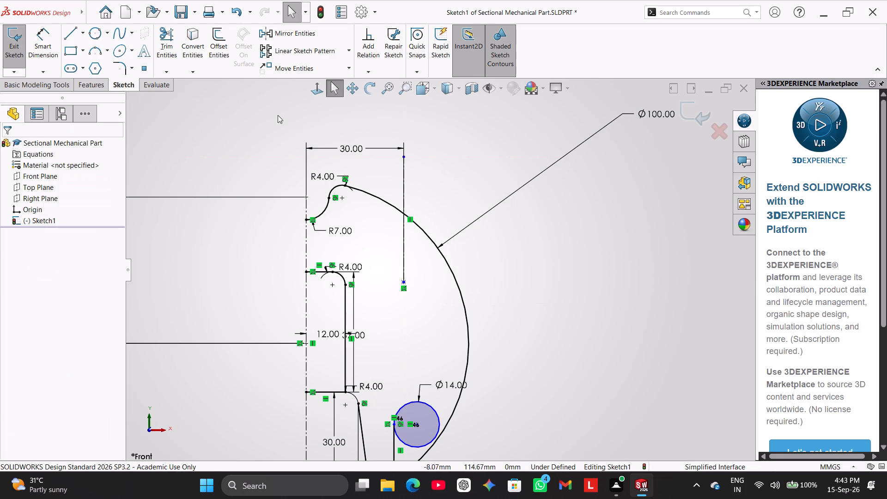
Draw a center circle of about 25.3 mm diameter across the large arc's upper outer part, clear of the vertical centerline.
{"action": "left_click", "coordinate": [95, 32]}
{"action": "right_click_drag", "start_coordinate": [202, 147], "coordinate": [218, 73]}
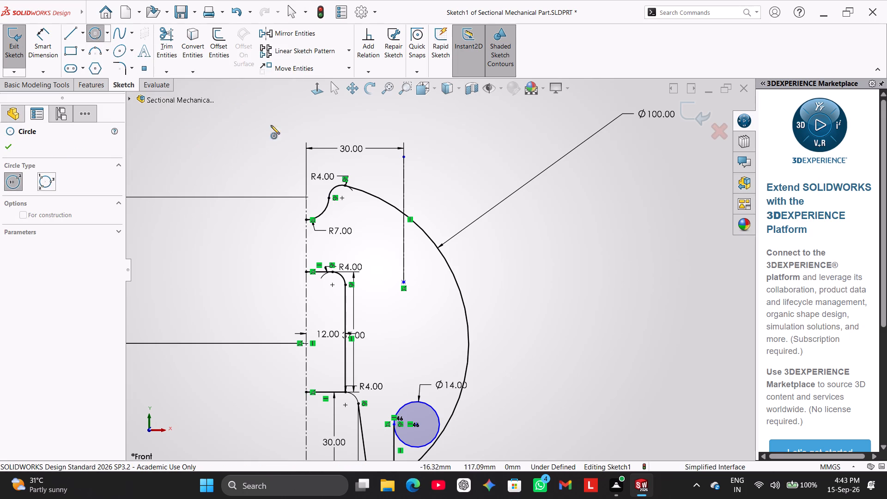
{"action": "left_click", "coordinate": [460, 266]}
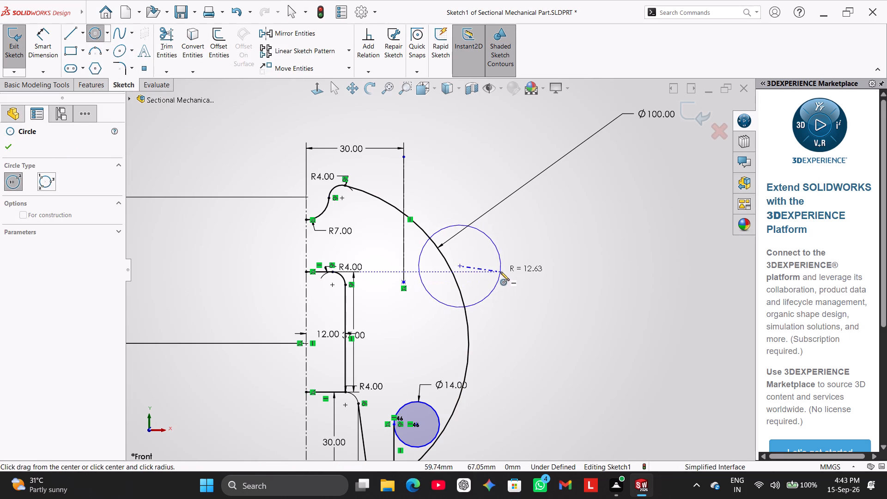
{"action": "left_click", "coordinate": [500, 272]}
{"action": "right_click", "coordinate": [532, 237]}
{"action": "left_click", "coordinate": [541, 244]}
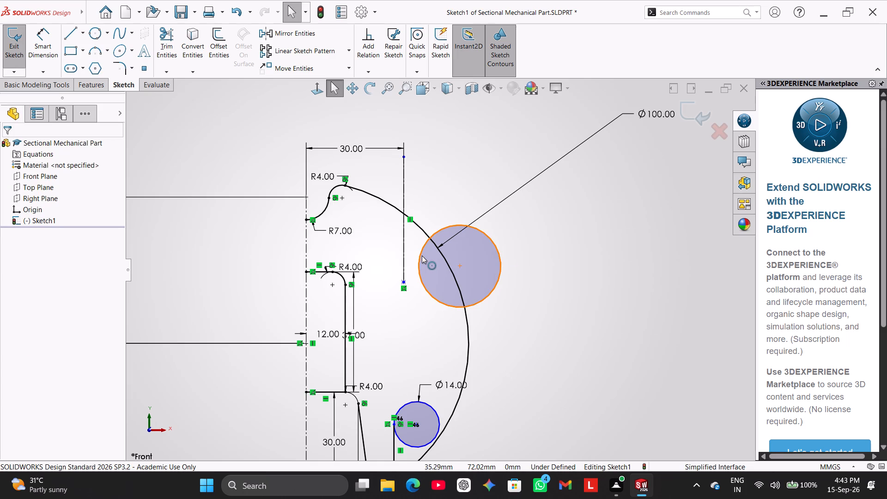
Make the new upper circle tangent to the vertical centerline at the 30 mm dimension.
{"action": "left_click", "coordinate": [419, 255], "text": "ctrl"}
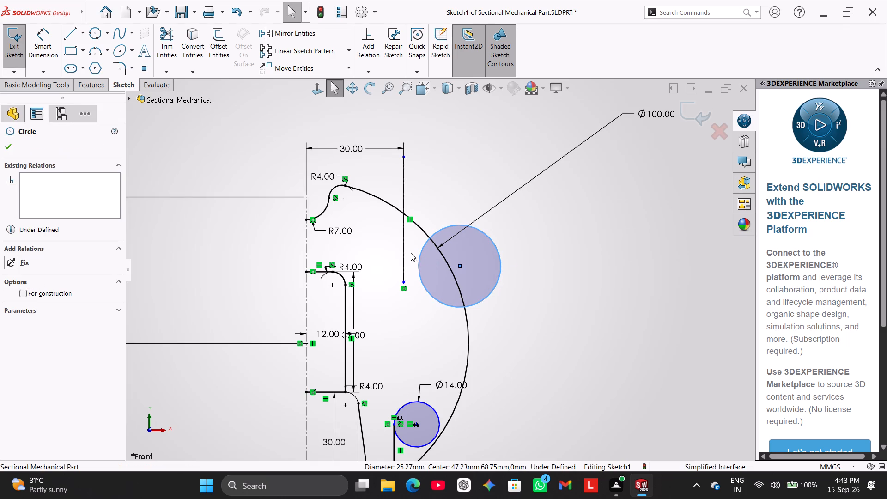
{"action": "left_click", "coordinate": [404, 249], "text": "ctrl"}
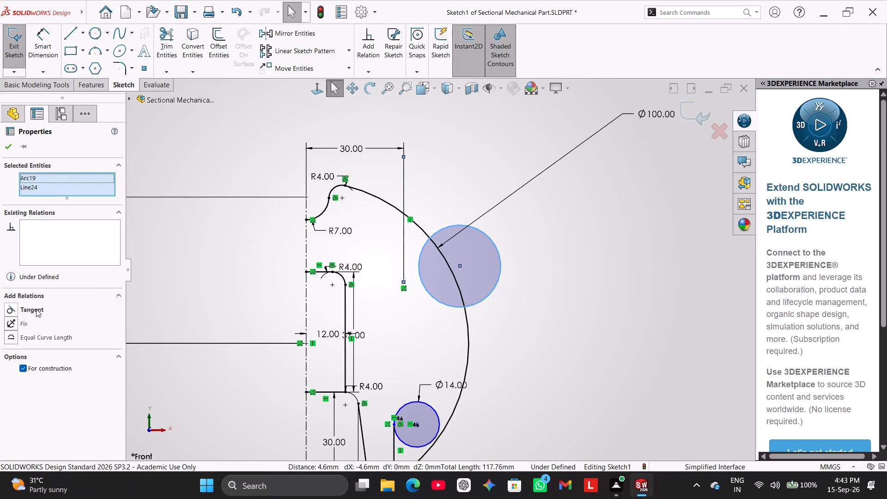
{"action": "left_click", "coordinate": [36, 309]}
{"action": "left_click", "coordinate": [524, 297]}
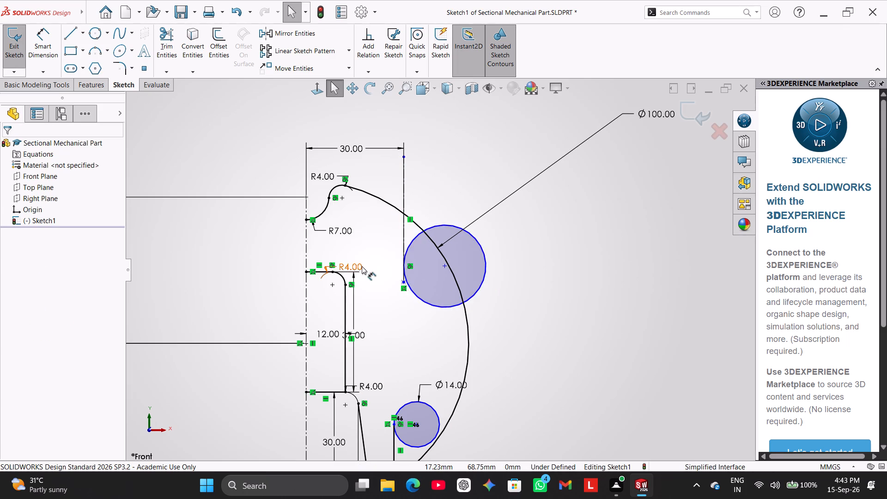
Shrink the upper circle to about 15 mm diameter, keeping it tangent to the vertical centerline.
{"action": "scroll", "coordinate": [503, 261], "scroll_direction": "up", "scroll_amount": 2}
{"action": "scroll", "coordinate": [469, 219], "scroll_direction": "down", "scroll_amount": 2}
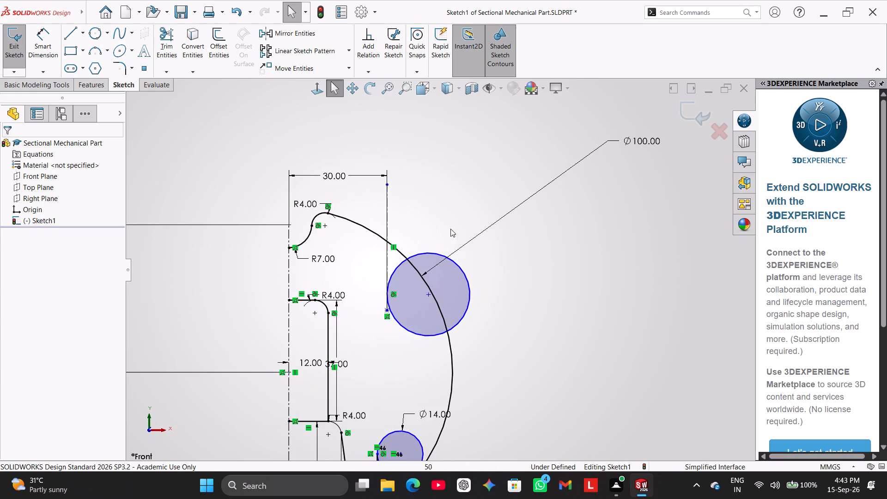
{"action": "left_click_drag", "start_coordinate": [440, 256], "coordinate": [436, 294]}
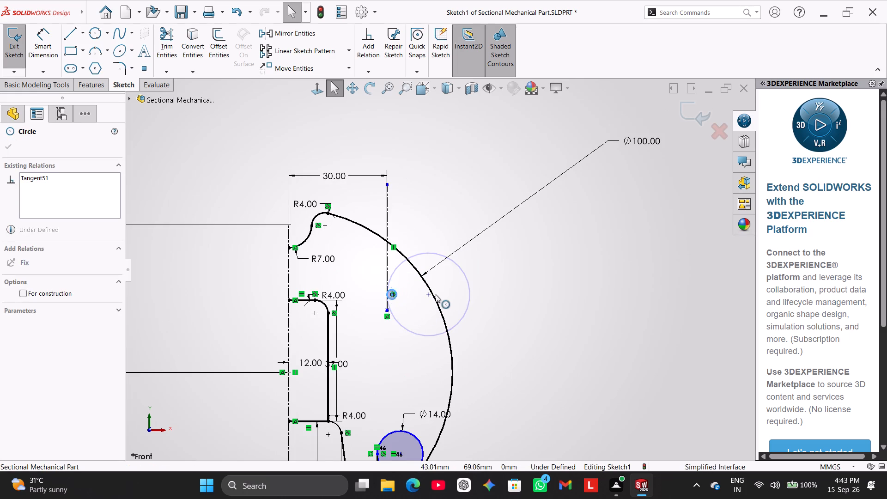
{"action": "left_click_drag", "start_coordinate": [436, 294], "coordinate": [462, 297]}
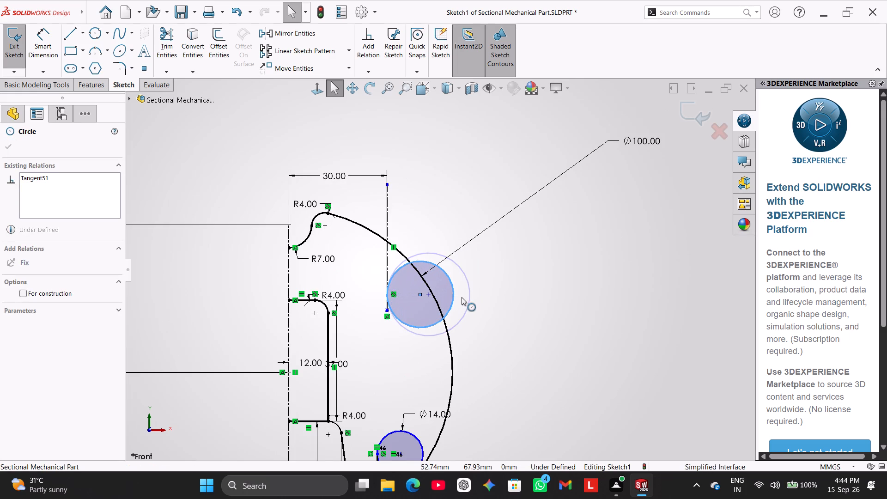
{"action": "left_click_drag", "start_coordinate": [462, 297], "coordinate": [452, 302]}
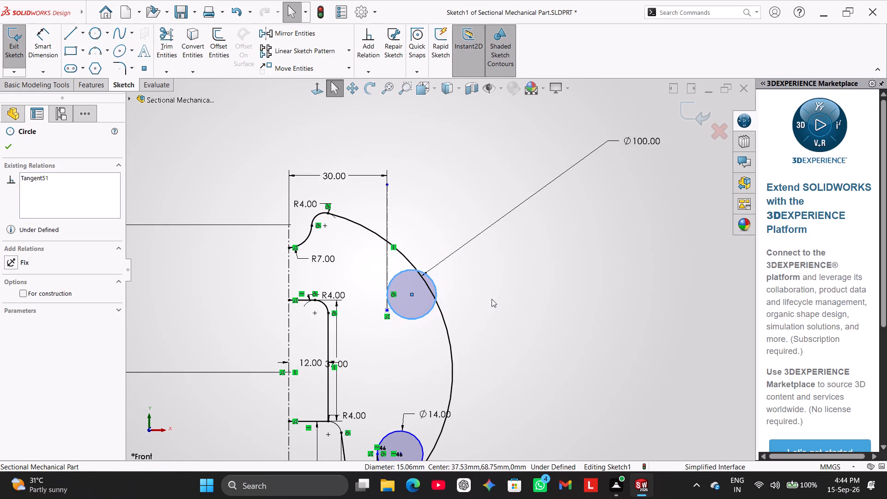
{"action": "left_click", "coordinate": [492, 299]}
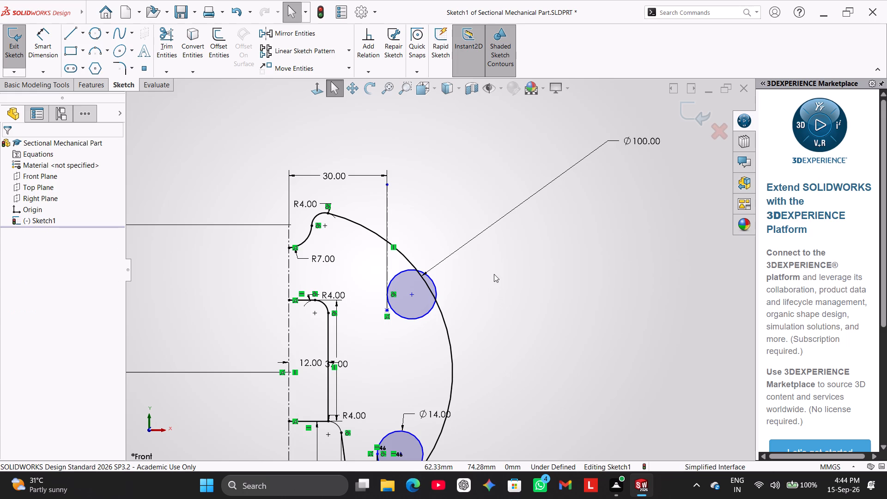
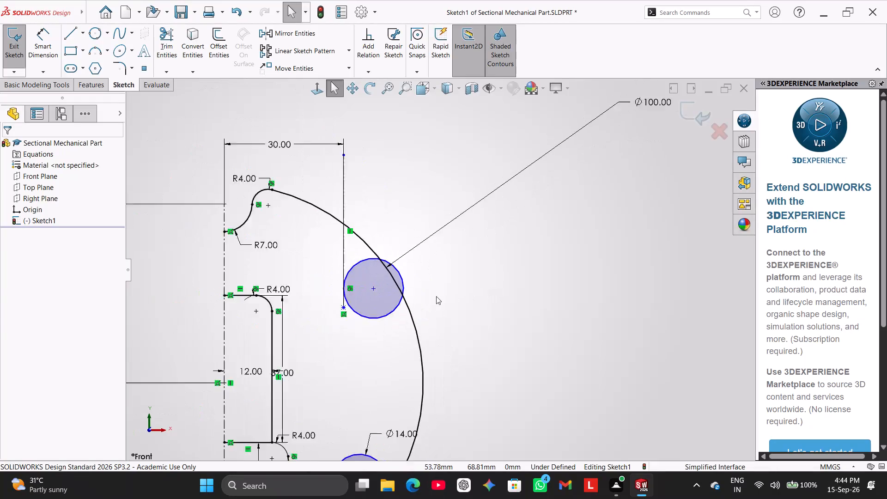
Dimension the upper circle's diameter and set it to 16 mm.
{"action": "scroll", "coordinate": [377, 331], "scroll_direction": "down", "scroll_amount": 2}
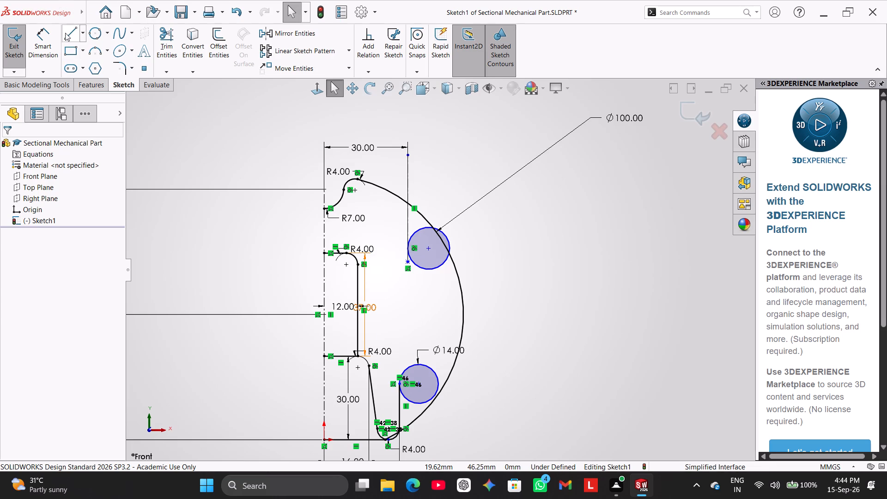
{"action": "left_click", "coordinate": [41, 40]}
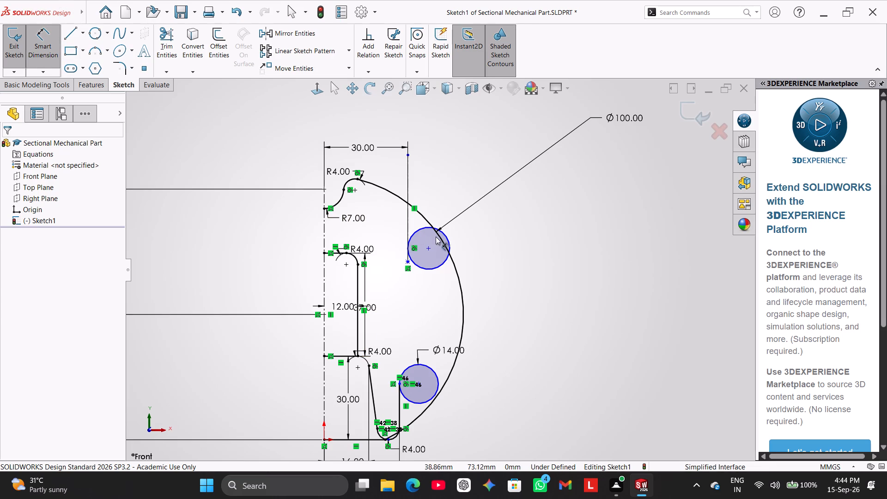
{"action": "left_click", "coordinate": [448, 241]}
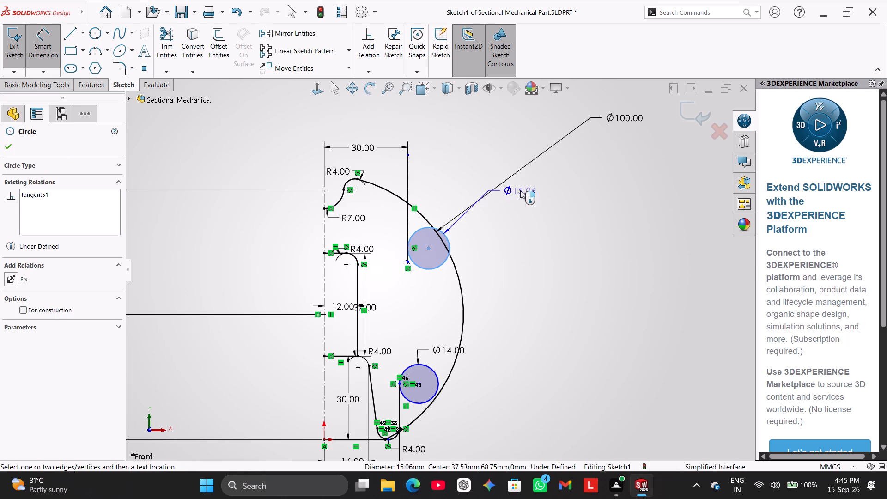
{"action": "left_click", "coordinate": [527, 208]}
{"action": "type", "text": "16"}
{"action": "key", "text": "Return"}
{"action": "right_click", "coordinate": [531, 363]}
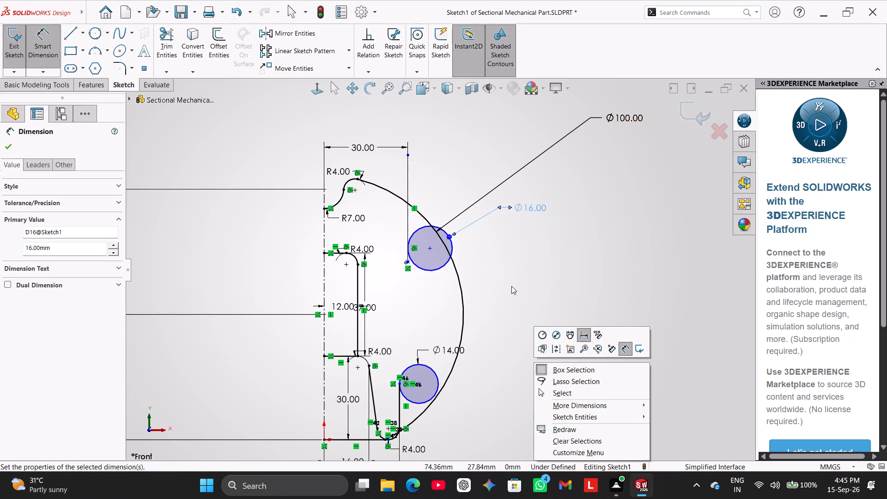
{"action": "left_click", "coordinate": [518, 281]}
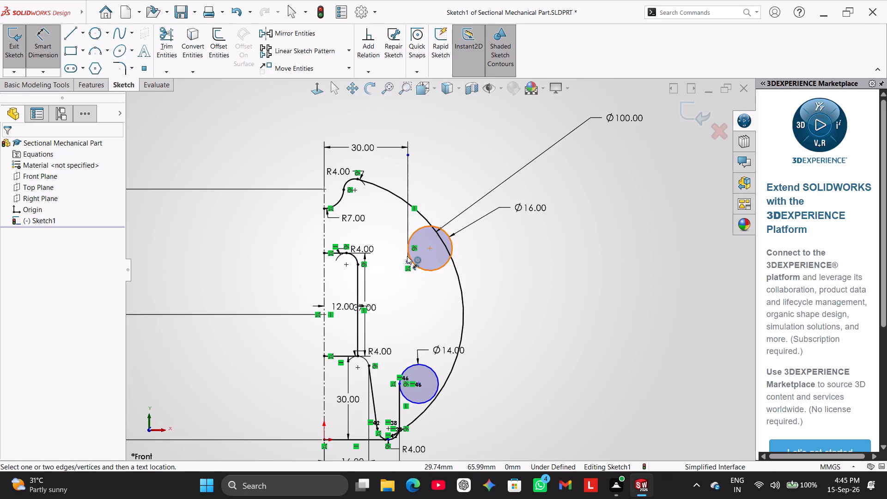
Extend the vertical centerline's lower end downward past the bottom of the 16 mm circle.
{"action": "left_click_drag", "start_coordinate": [407, 261], "coordinate": [407, 264]}
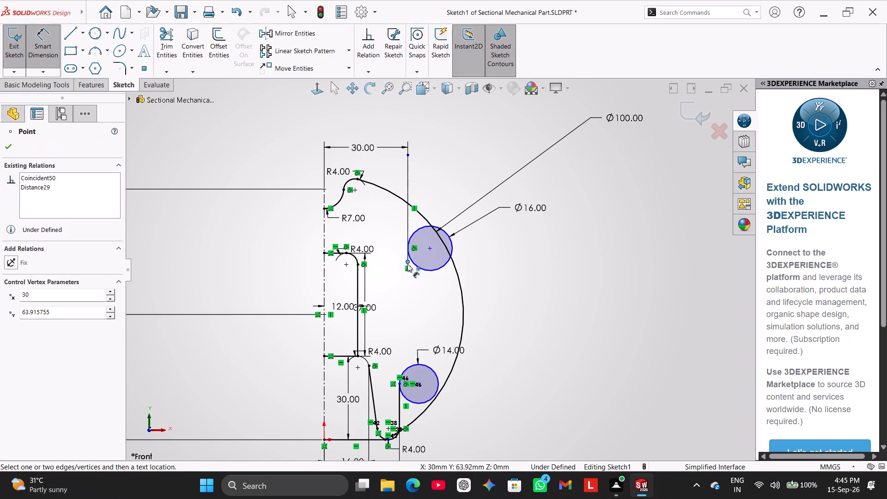
{"action": "left_click_drag", "start_coordinate": [407, 264], "coordinate": [407, 280]}
{"action": "right_click", "coordinate": [469, 187]}
{"action": "left_click", "coordinate": [492, 214]}
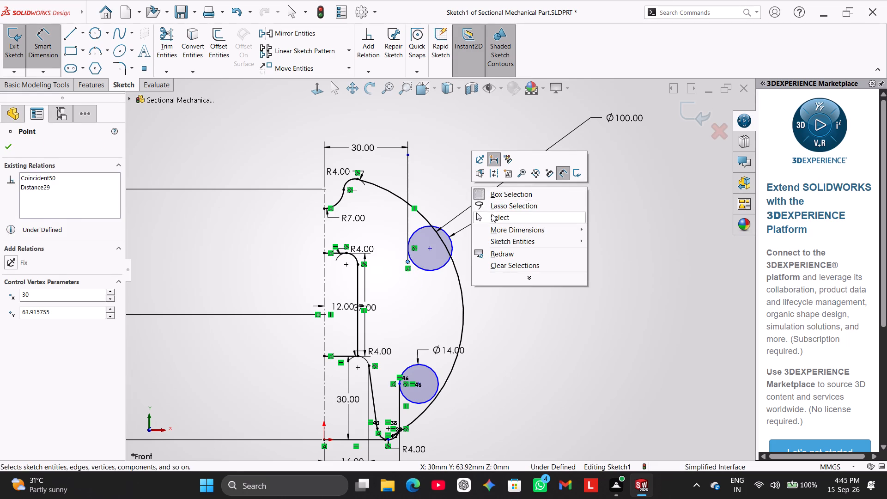
{"action": "left_click_drag", "start_coordinate": [408, 259], "coordinate": [407, 282]}
{"action": "left_click", "coordinate": [514, 296]}
{"action": "left_click_drag", "start_coordinate": [407, 249], "coordinate": [406, 263]}
{"action": "left_click", "coordinate": [440, 286]}
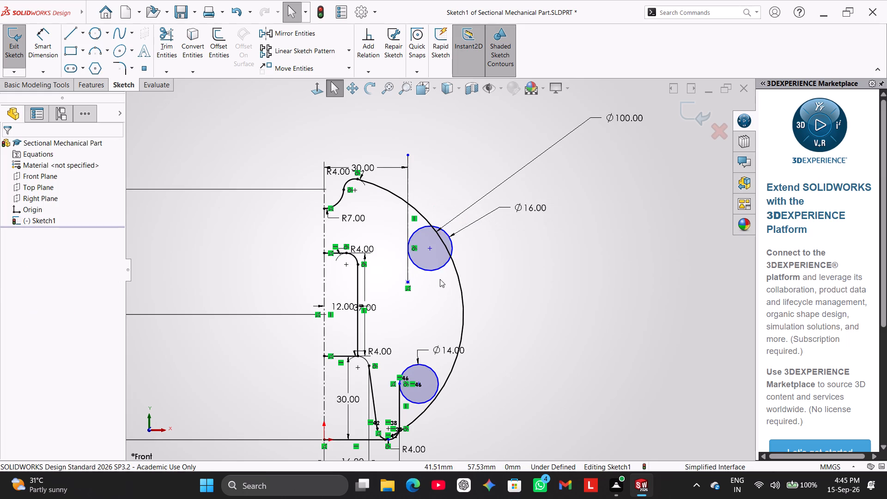
Move the 16 mm circle down along the vertical centerline until its outer edge reaches the 100 mm diameter arc.
{"action": "left_click_drag", "start_coordinate": [429, 247], "coordinate": [429, 267]}
{"action": "left_click", "coordinate": [534, 294]}
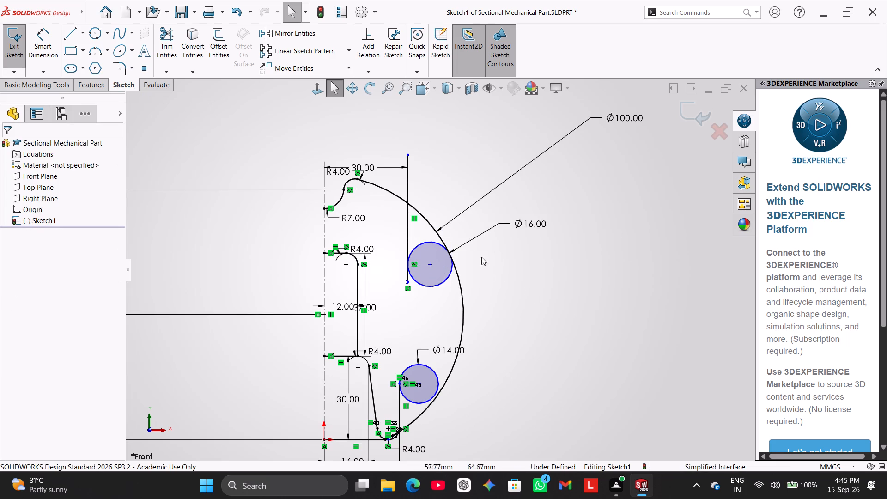
Draw a perimeter circle of about 3.5 mm radius above the 16 mm circle, tangent to it and to the large arc.
{"action": "scroll", "coordinate": [450, 185], "scroll_direction": "down", "scroll_amount": 4}
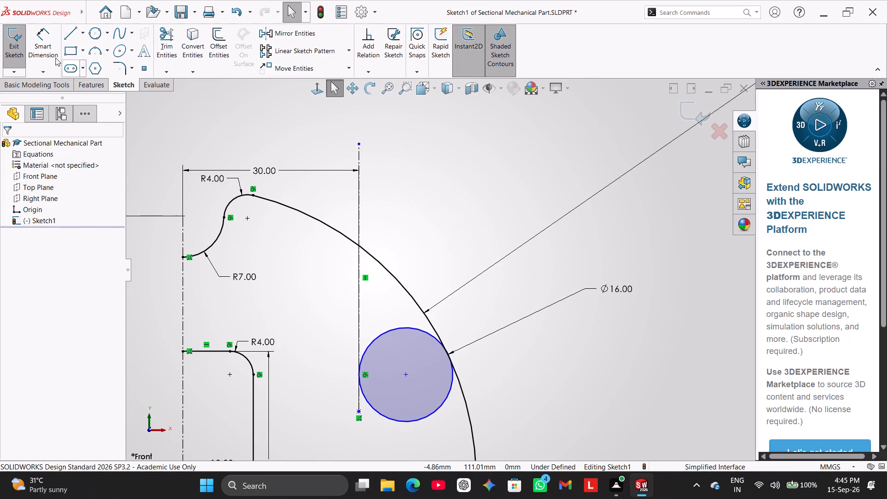
{"action": "left_click", "coordinate": [90, 31]}
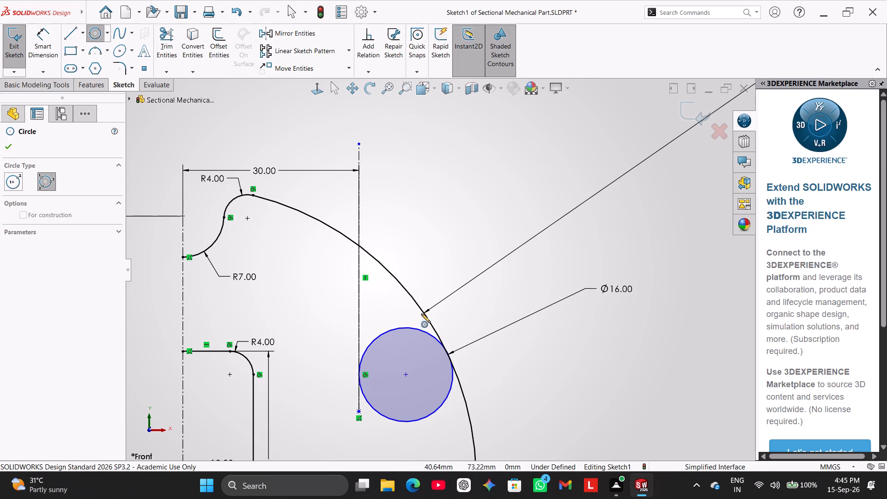
{"action": "left_click", "coordinate": [421, 311]}
{"action": "left_click", "coordinate": [421, 329]}
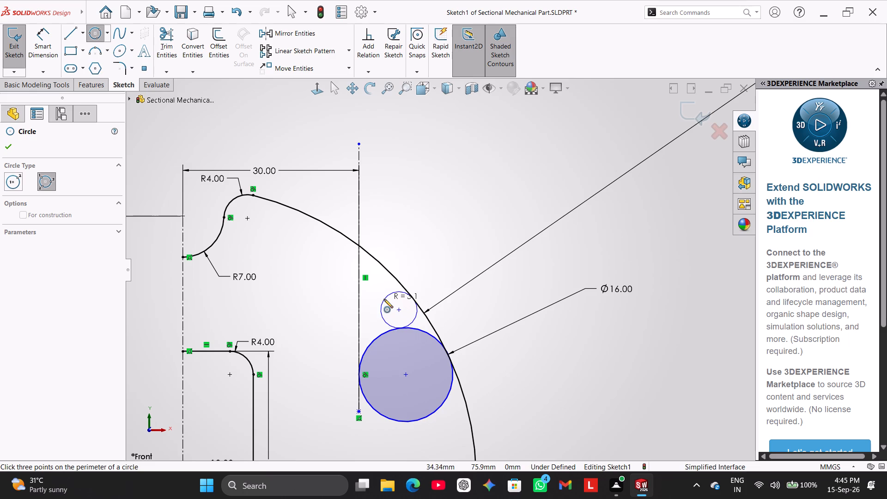
{"action": "left_click", "coordinate": [379, 295]}
{"action": "right_click", "coordinate": [420, 222]}
{"action": "left_click", "coordinate": [438, 231]}
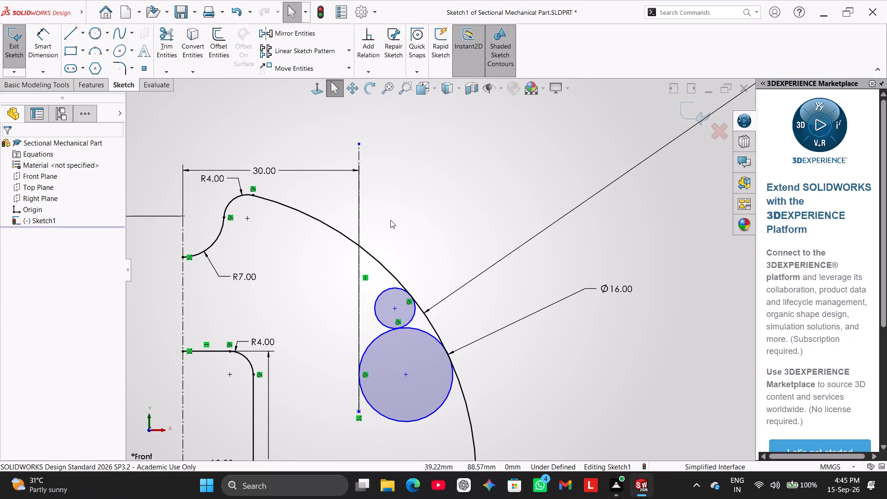
Trim the large arc between the two circles and the inner side of the small circle, leaving a connecting arc.
{"action": "left_click_drag", "start_coordinate": [170, 45], "coordinate": [186, 64]}
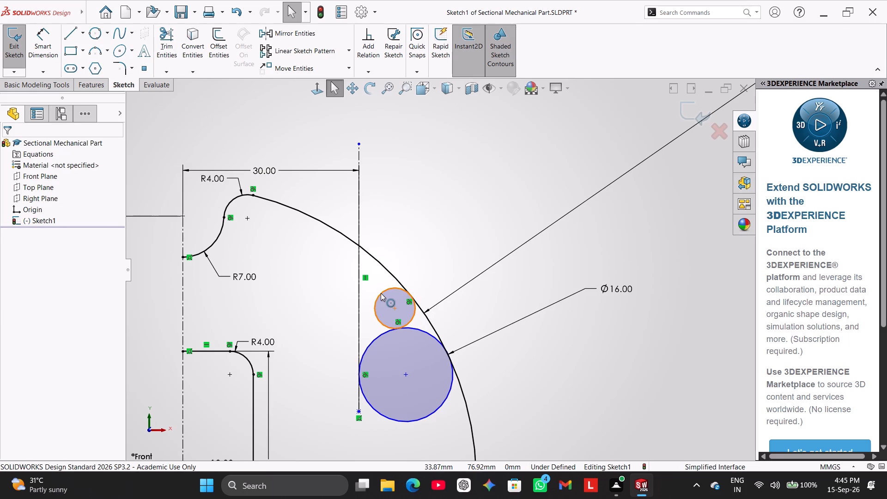
{"action": "scroll", "coordinate": [365, 301], "scroll_direction": "down", "scroll_amount": 2}
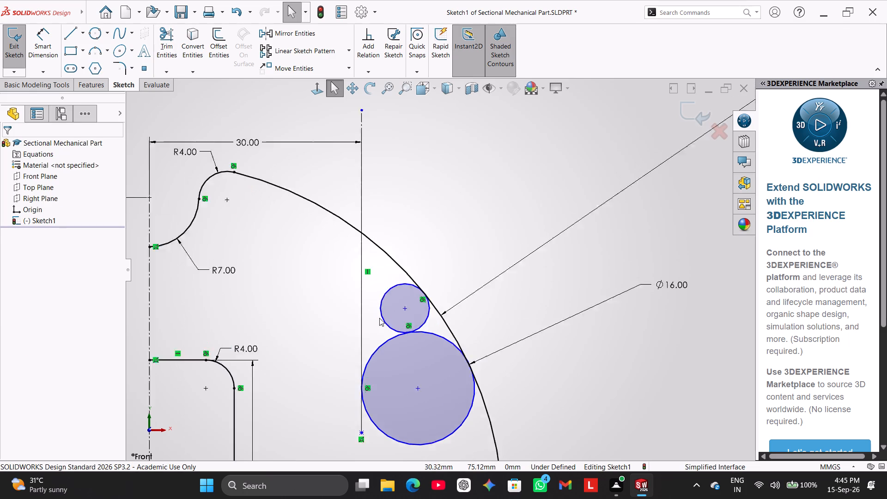
{"action": "scroll", "coordinate": [379, 318], "scroll_direction": "down", "scroll_amount": 5}
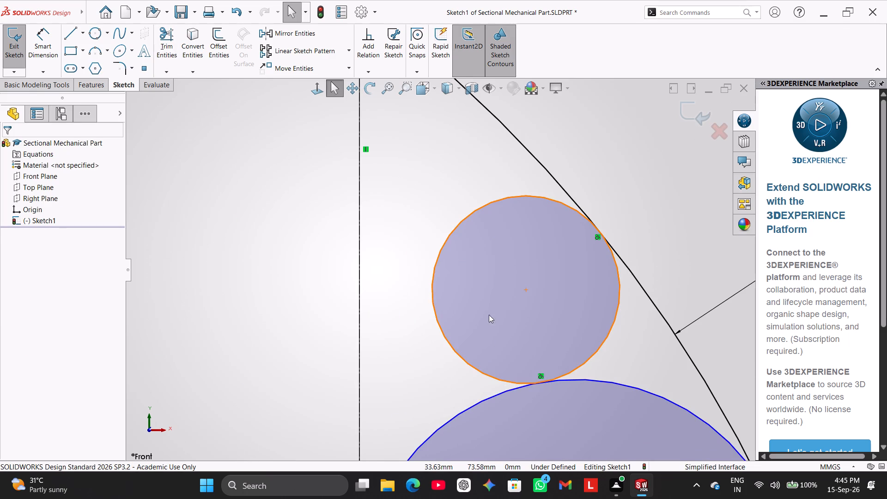
{"action": "scroll", "coordinate": [521, 324], "scroll_direction": "up", "scroll_amount": 7}
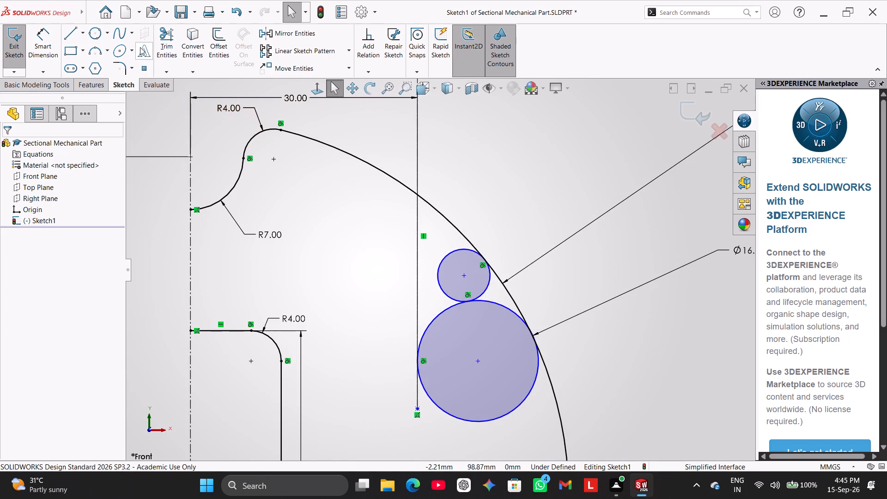
{"action": "left_click", "coordinate": [166, 40]}
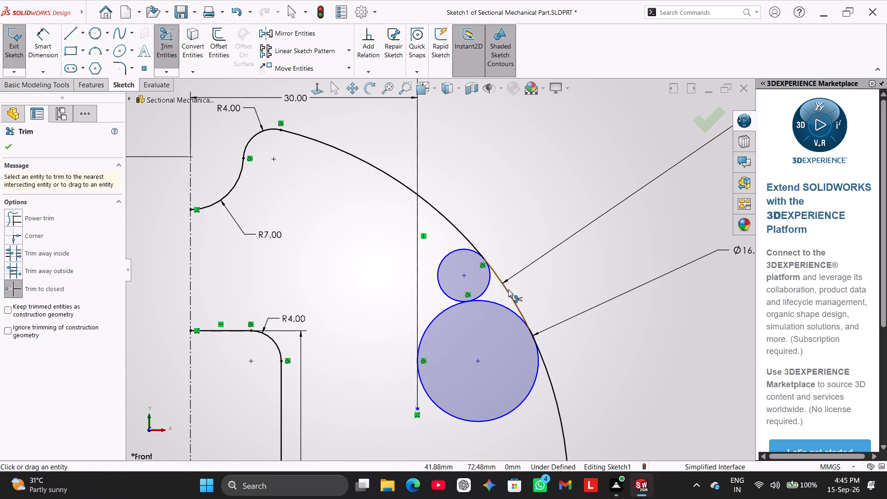
{"action": "left_click", "coordinate": [509, 290]}
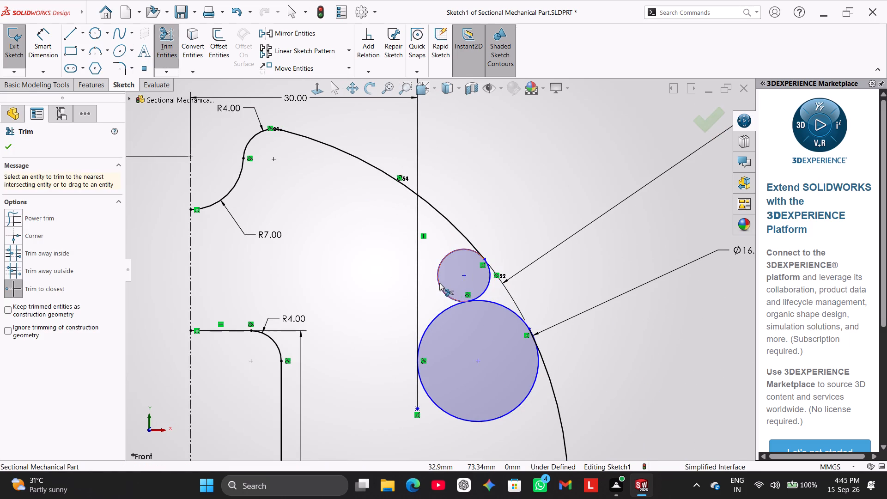
{"action": "left_click", "coordinate": [439, 283]}
{"action": "right_click", "coordinate": [486, 210]}
{"action": "left_click", "coordinate": [517, 237]}
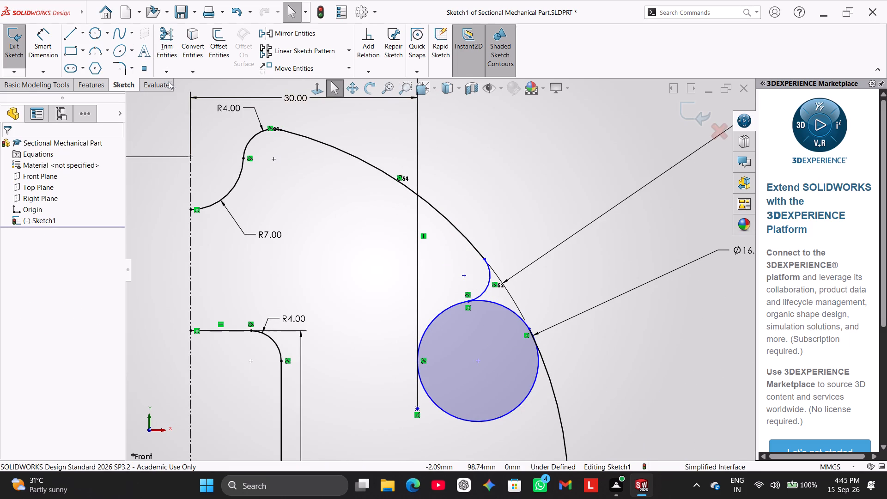
Dimension the small connecting arc above the 16 mm circle with a 4 mm radius.
{"action": "left_click", "coordinate": [44, 45]}
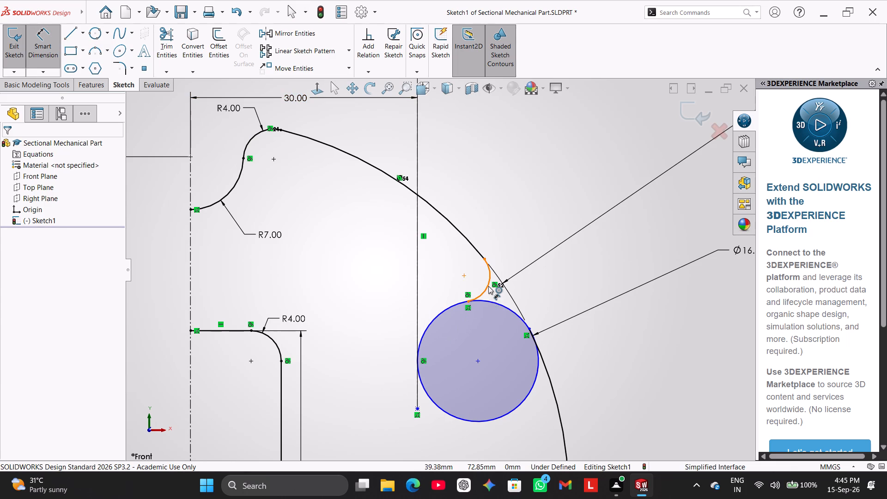
{"action": "left_click", "coordinate": [488, 286]}
{"action": "left_click", "coordinate": [572, 287]}
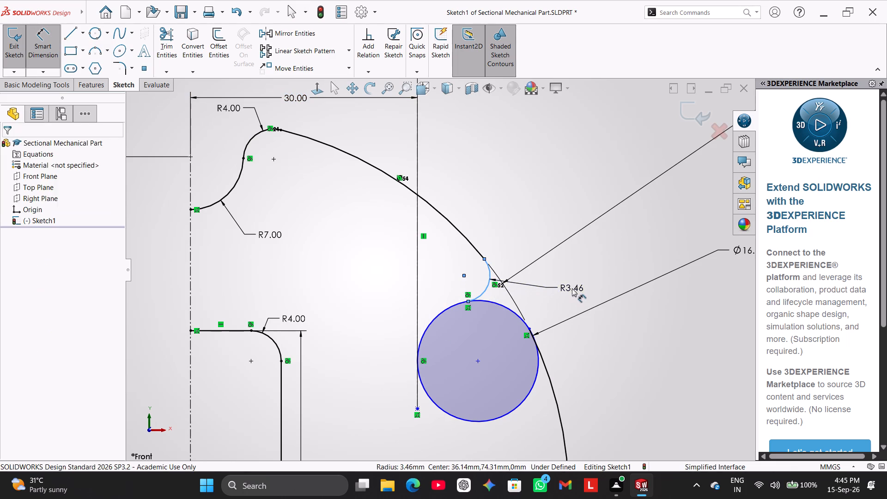
{"action": "key", "text": "4"}
{"action": "key", "text": "Return"}
{"action": "left_click", "coordinate": [629, 416]}
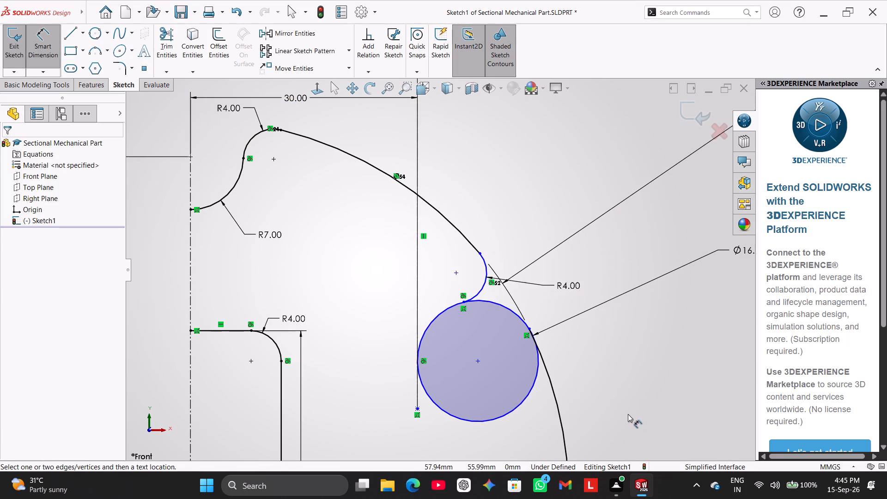
{"action": "scroll", "coordinate": [571, 405], "scroll_direction": "up", "scroll_amount": 3}
{"action": "right_click", "coordinate": [608, 258]}
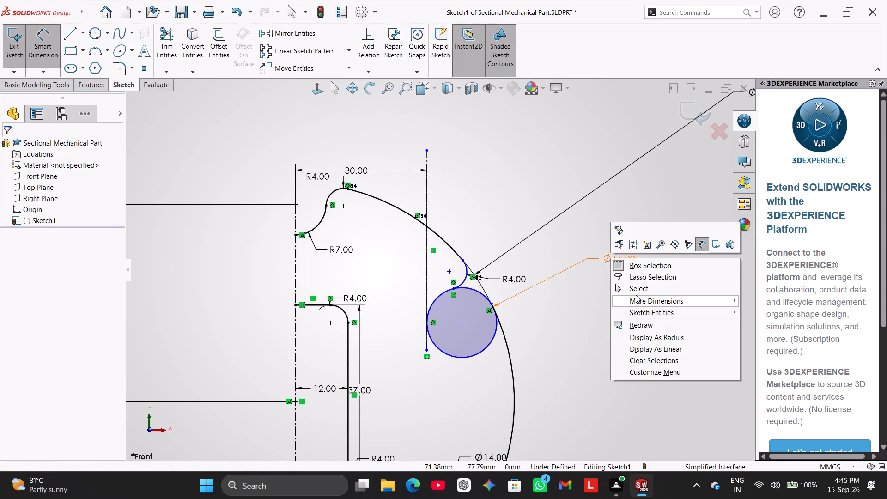
{"action": "left_click", "coordinate": [634, 287]}
Delete the 16 mm diameter dimension from the upper circle.
{"action": "right_click", "coordinate": [622, 262]}
{"action": "left_click_drag", "start_coordinate": [653, 376], "coordinate": [647, 367]}
{"action": "left_click", "coordinate": [655, 373]}
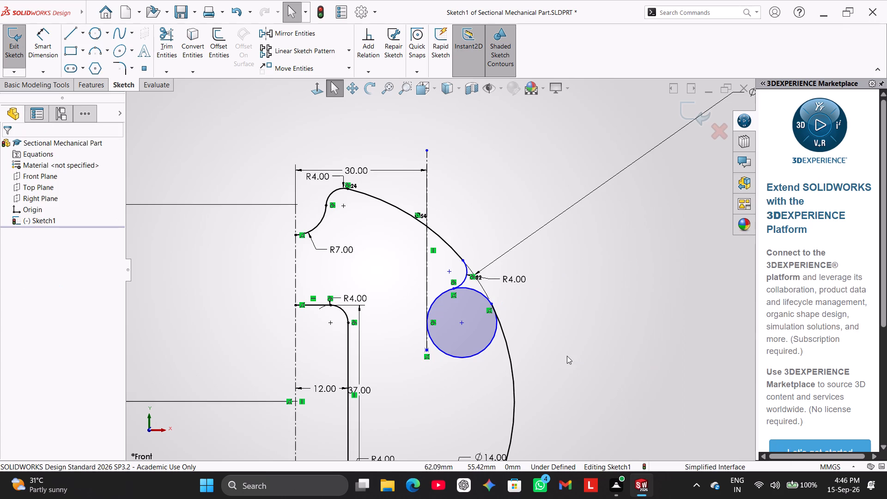
Trim the top segment of the upper circle between the 4 mm connecting arc and the large arc.
{"action": "scroll", "coordinate": [567, 356], "scroll_direction": "up", "scroll_amount": 1}
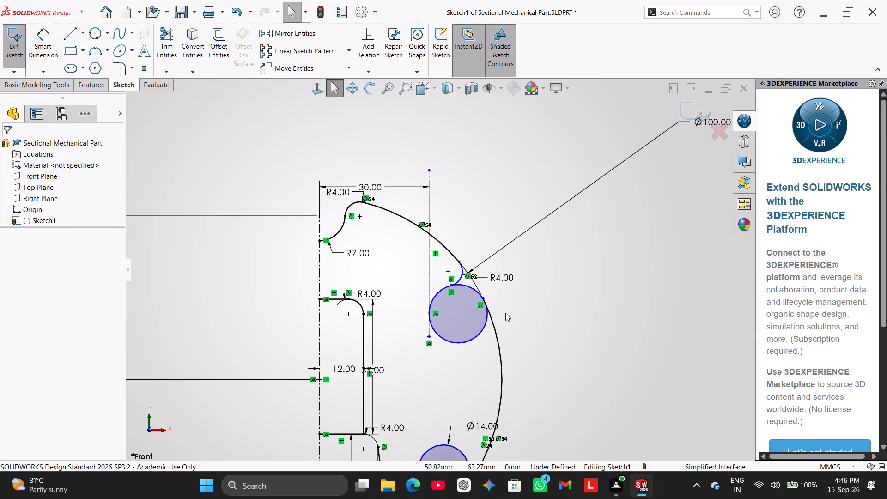
{"action": "left_click_drag", "start_coordinate": [173, 49], "coordinate": [179, 59]}
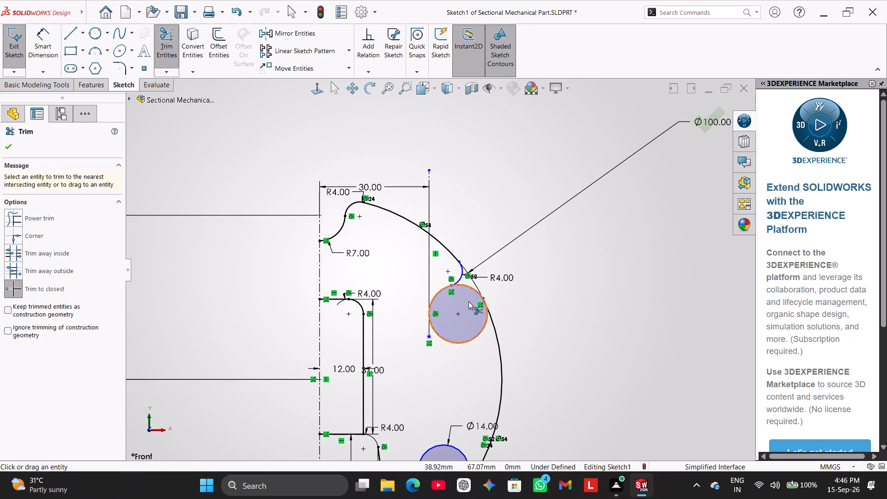
{"action": "left_click", "coordinate": [468, 287]}
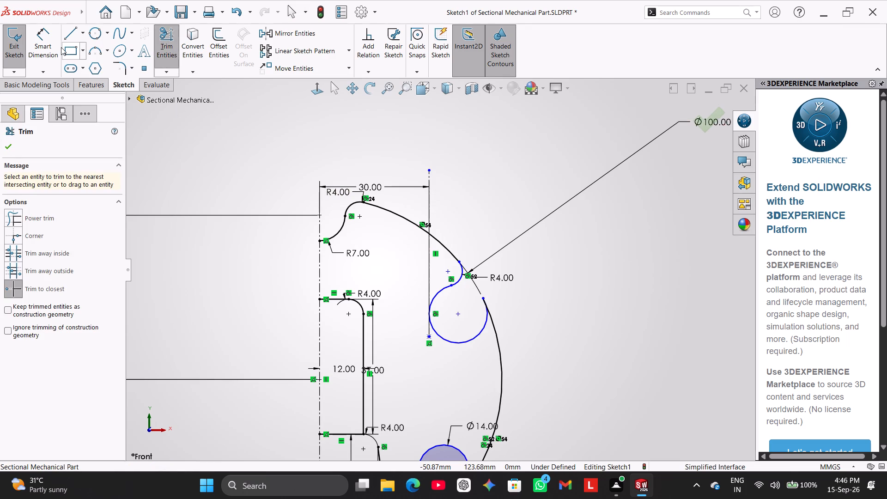
Dimension the trimmed upper circle's remaining arc with an 8 mm radius.
{"action": "left_click", "coordinate": [57, 46]}
{"action": "left_click", "coordinate": [443, 339]}
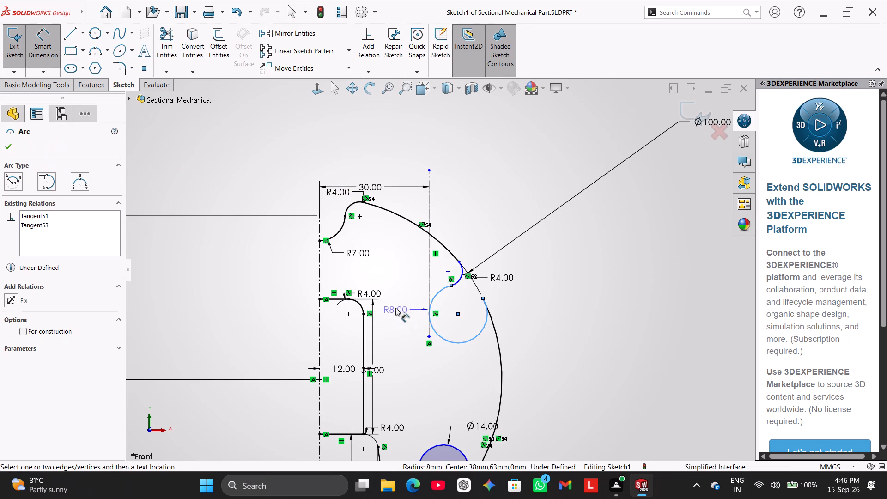
{"action": "left_click", "coordinate": [394, 274]}
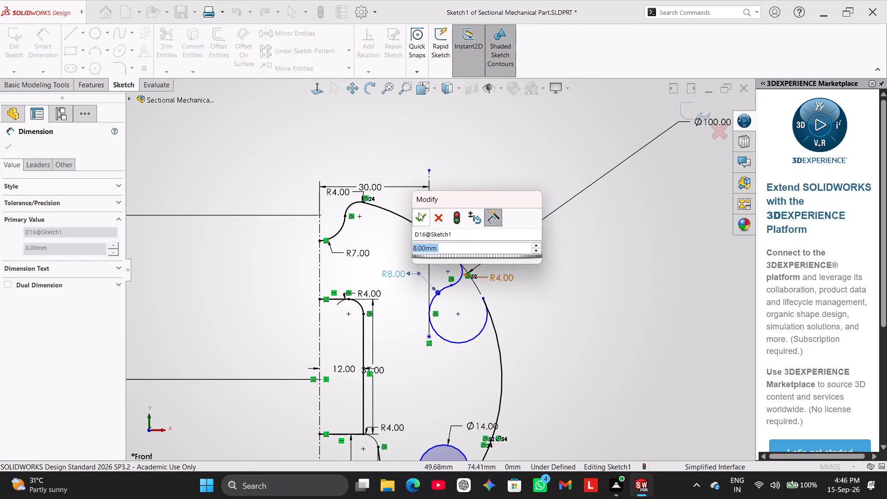
{"action": "left_click", "coordinate": [419, 215]}
{"action": "left_click", "coordinate": [571, 348]}
{"action": "scroll", "coordinate": [558, 339], "scroll_direction": "down", "scroll_amount": 3}
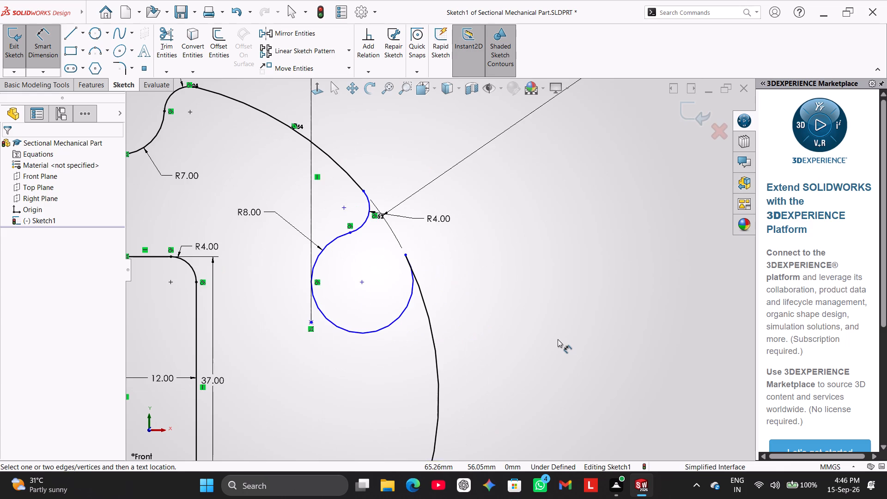
{"action": "scroll", "coordinate": [422, 185], "scroll_direction": "down", "scroll_amount": 4}
{"action": "right_click", "coordinate": [387, 210]}
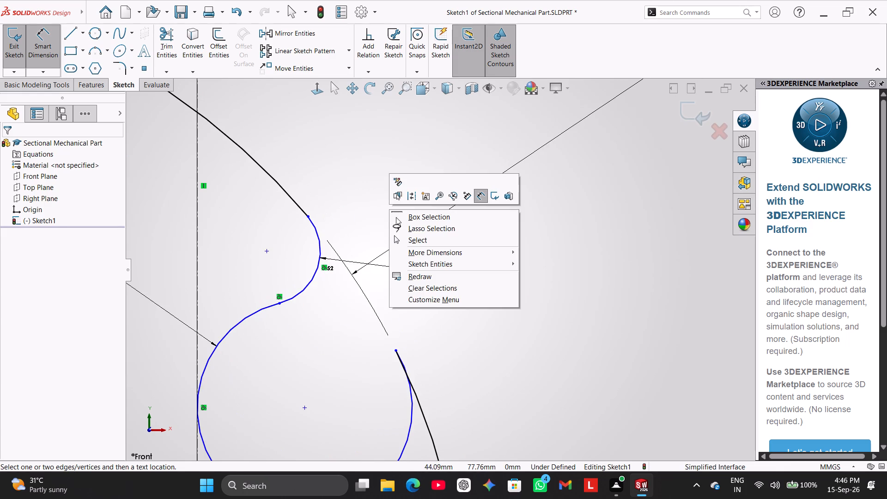
{"action": "left_click", "coordinate": [419, 238]}
Make the 4 mm connecting arc tangent to the upper segment of the 100 mm diameter outer arc.
{"action": "scroll", "coordinate": [331, 273], "scroll_direction": "down", "scroll_amount": 3}
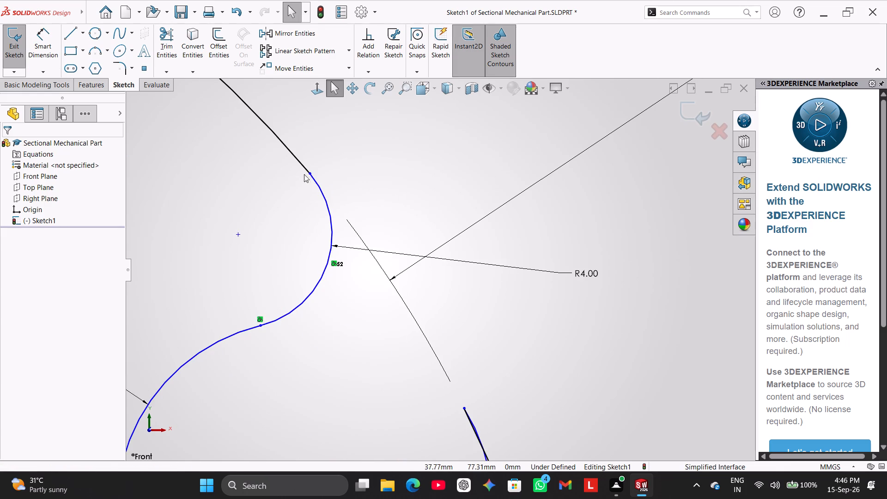
{"action": "left_click", "coordinate": [317, 192]}
{"action": "left_click", "coordinate": [301, 164], "text": "ctrl"}
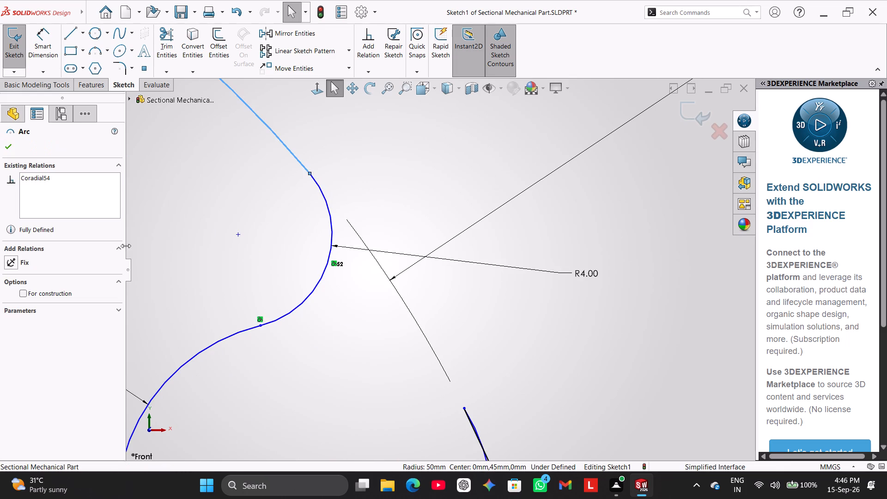
{"action": "left_click", "coordinate": [161, 237]}
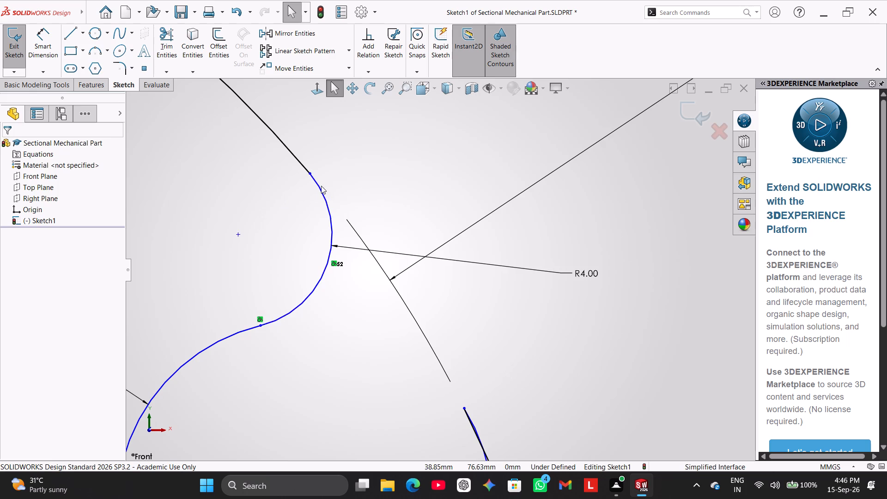
{"action": "left_click", "coordinate": [318, 185], "text": "ctrl"}
{"action": "left_click", "coordinate": [292, 155], "text": "ctrl"}
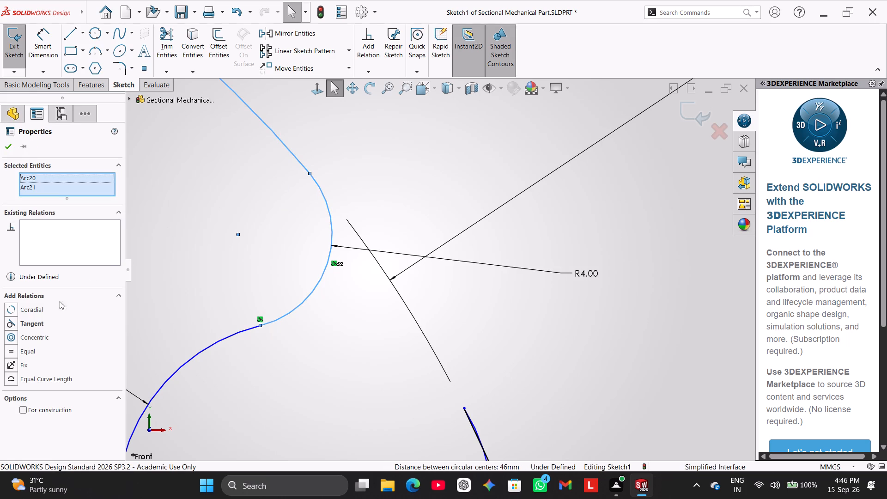
{"action": "left_click", "coordinate": [34, 323]}
{"action": "left_click", "coordinate": [215, 285]}
{"action": "scroll", "coordinate": [216, 285], "scroll_direction": "up", "scroll_amount": 4}
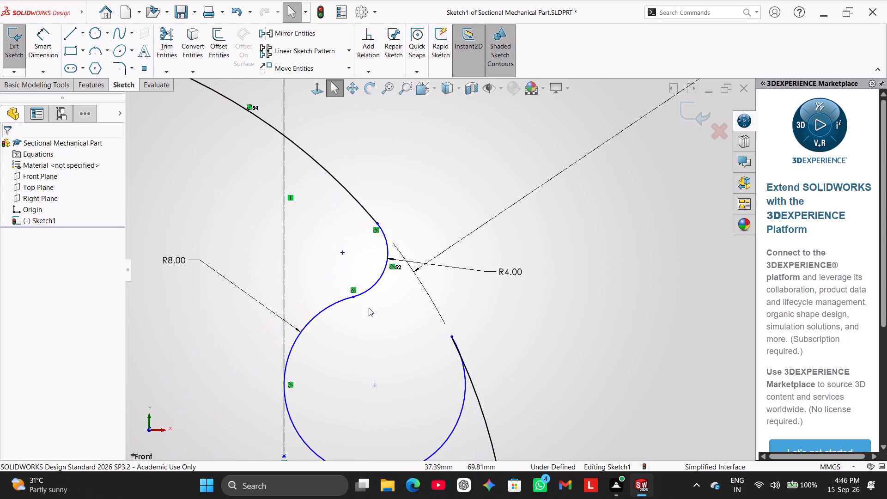
Delete the relation numbered 52 midway along the 4 mm connecting arc above the R8 groove.
{"action": "scroll", "coordinate": [369, 308], "scroll_direction": "up", "scroll_amount": 1}
{"action": "scroll", "coordinate": [401, 294], "scroll_direction": "down", "scroll_amount": 7}
{"action": "right_click", "coordinate": [403, 200]}
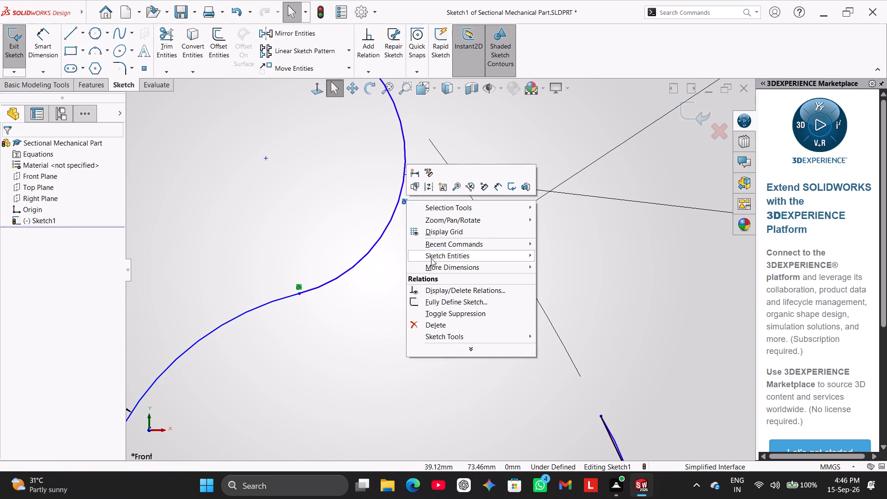
{"action": "left_click", "coordinate": [444, 324]}
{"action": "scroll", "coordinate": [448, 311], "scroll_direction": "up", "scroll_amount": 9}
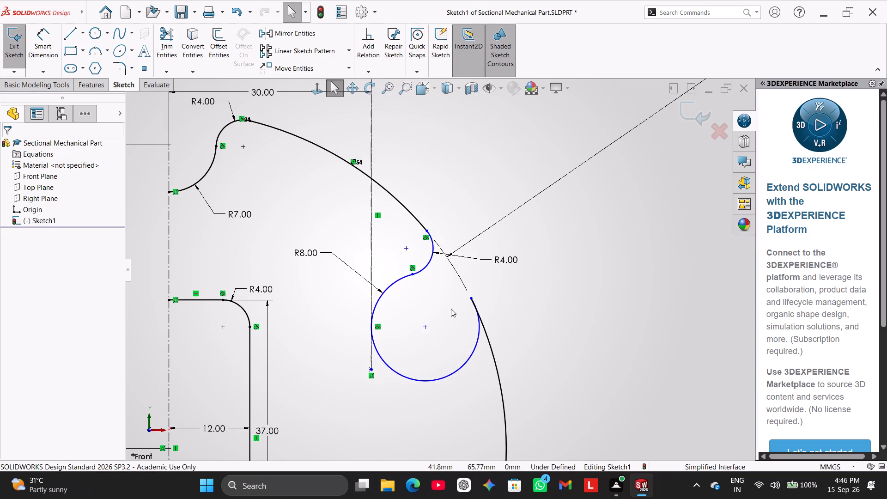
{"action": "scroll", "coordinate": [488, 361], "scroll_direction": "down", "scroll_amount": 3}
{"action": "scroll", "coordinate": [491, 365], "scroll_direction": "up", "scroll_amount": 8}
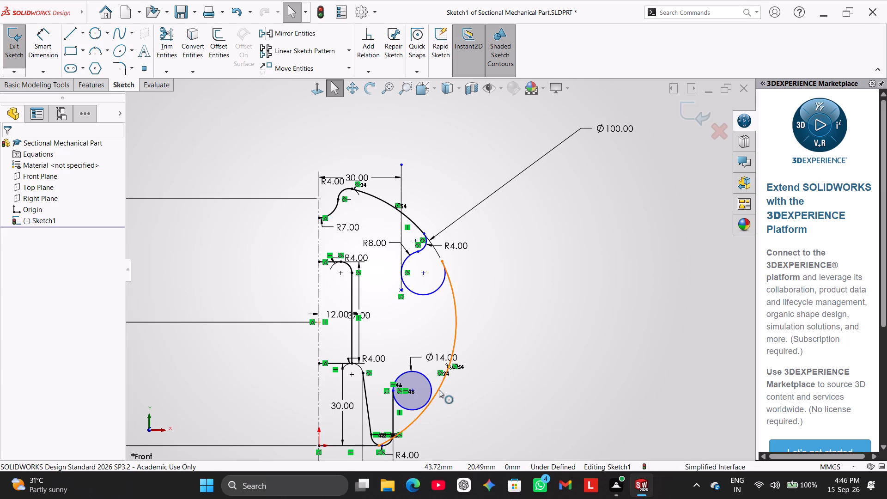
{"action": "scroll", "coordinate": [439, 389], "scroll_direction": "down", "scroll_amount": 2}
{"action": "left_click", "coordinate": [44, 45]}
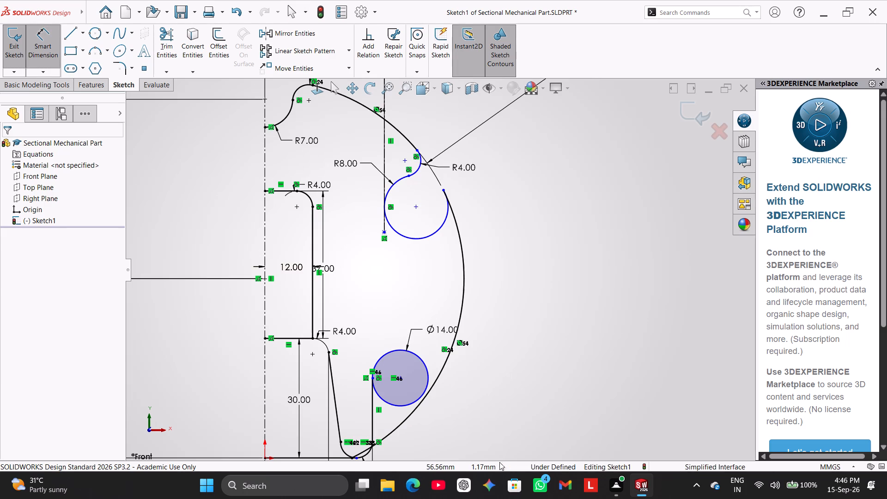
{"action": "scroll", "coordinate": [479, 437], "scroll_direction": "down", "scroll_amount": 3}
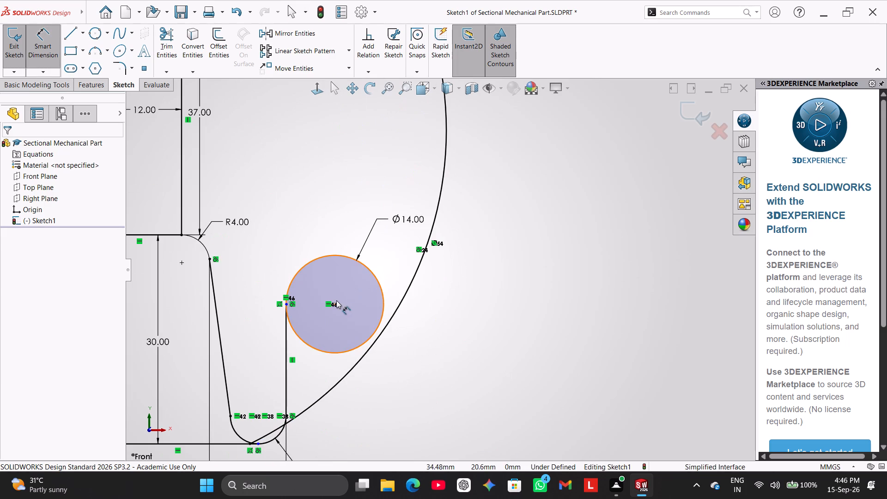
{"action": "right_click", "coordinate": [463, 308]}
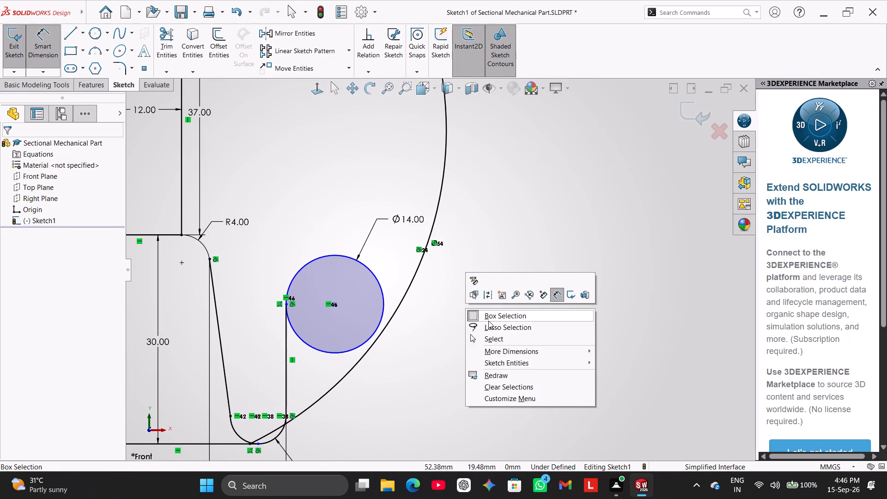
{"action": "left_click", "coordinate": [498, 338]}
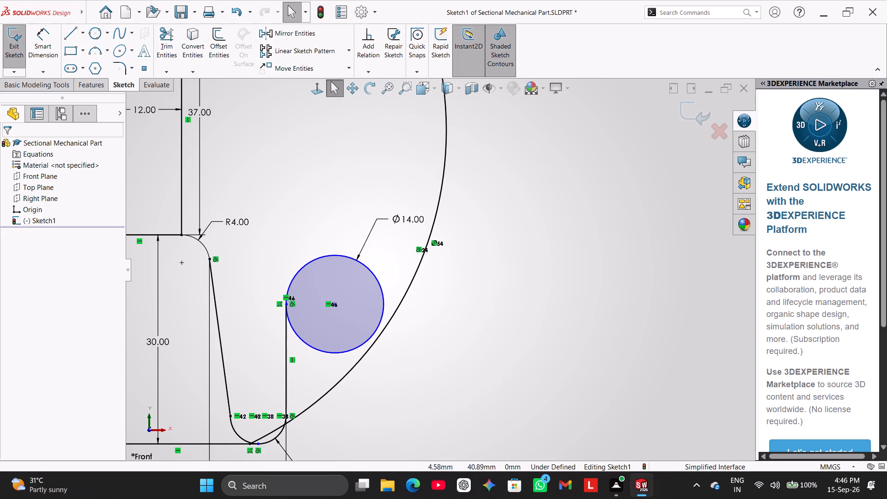
Sketch a circle of about 5.3 mm radius outside the large arc, slightly lower than the existing 14 mm circle.
{"action": "right_click_drag", "start_coordinate": [249, 145], "coordinate": [257, 73]}
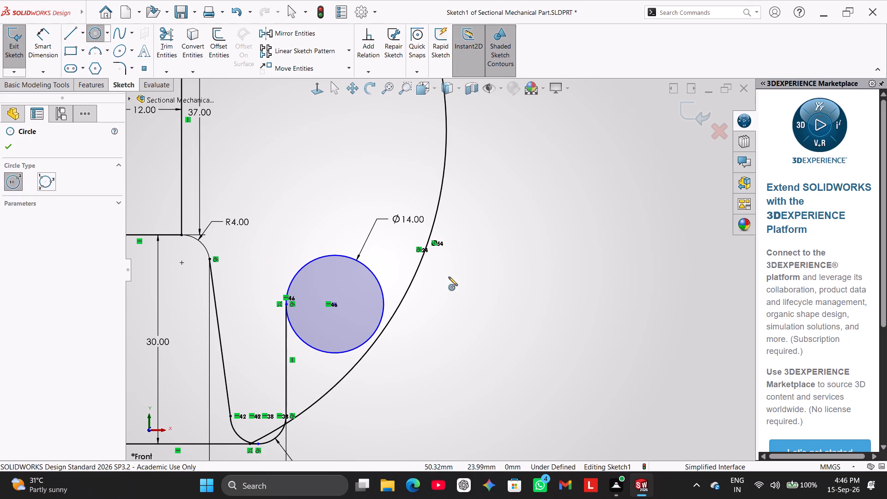
{"action": "left_click", "coordinate": [448, 355]}
{"action": "left_click", "coordinate": [475, 381]}
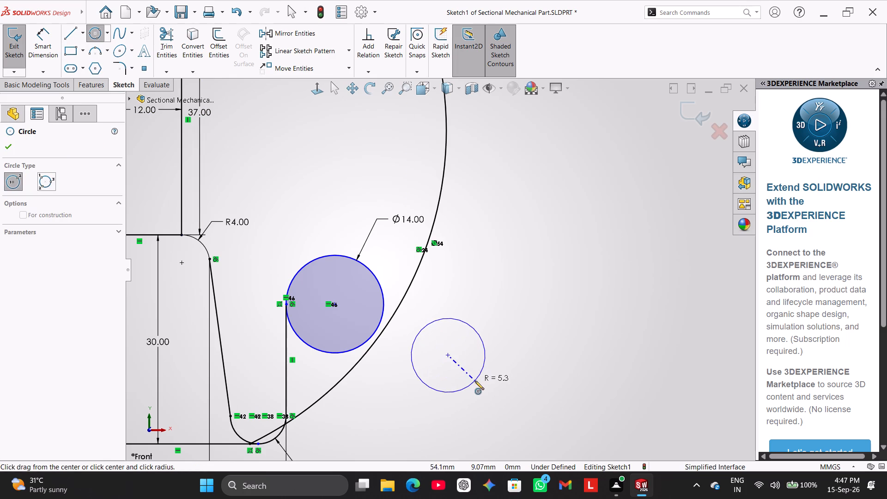
{"action": "right_click", "coordinate": [497, 273]}
{"action": "left_click", "coordinate": [505, 277]}
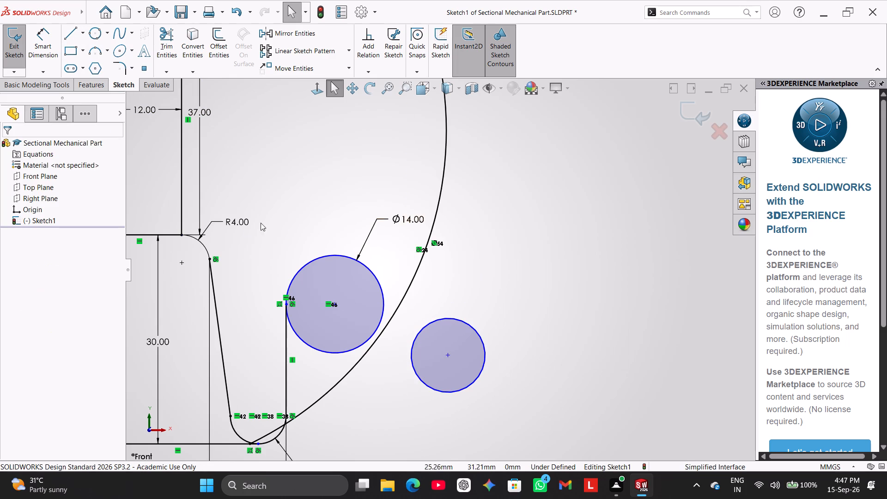
Dimension the new circle outside the large arc with a 14 mm diameter.
{"action": "left_click", "coordinate": [49, 30]}
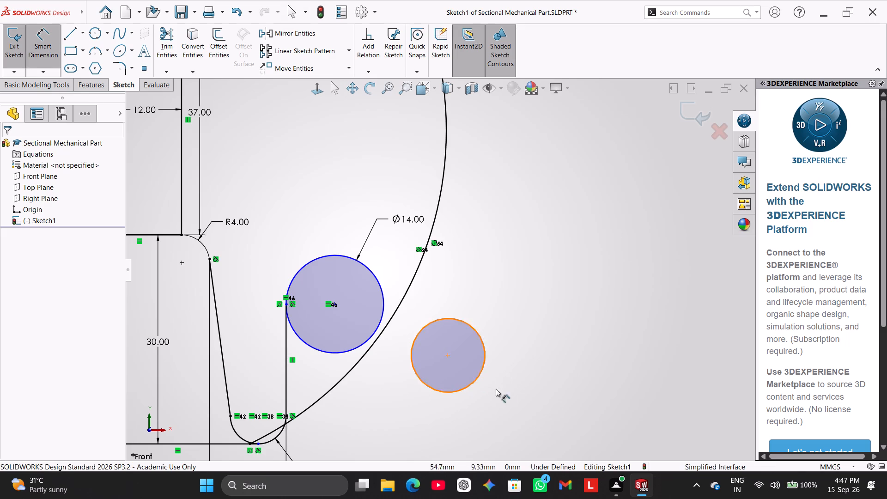
{"action": "left_click", "coordinate": [486, 354]}
{"action": "left_click", "coordinate": [541, 308]}
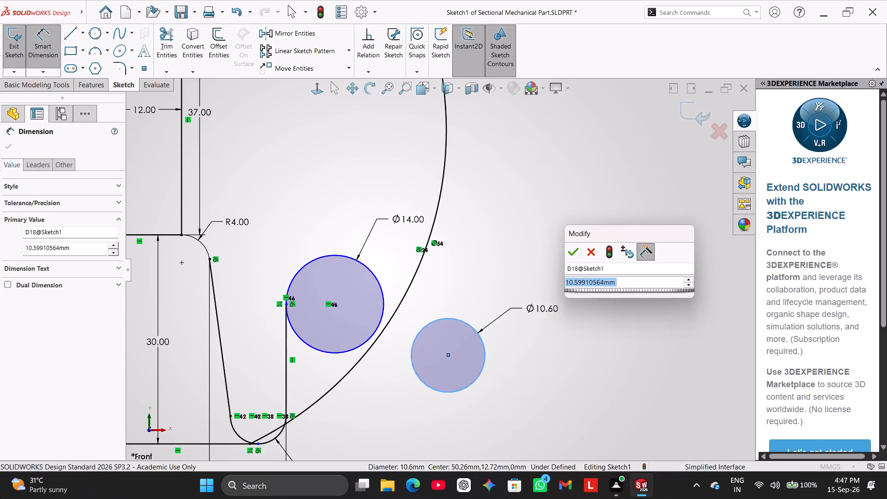
{"action": "type", "text": "14"}
{"action": "key", "text": "Return"}
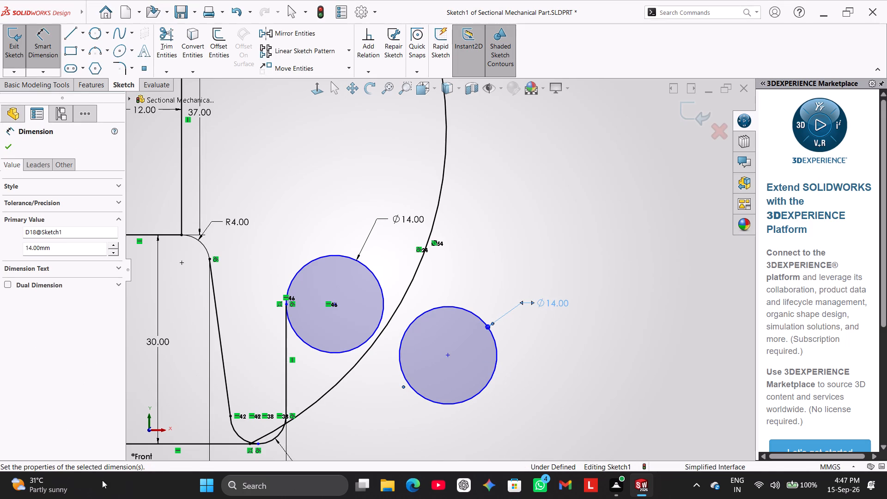
{"action": "right_click_drag", "start_coordinate": [616, 251], "coordinate": [620, 260]}
{"action": "right_click", "coordinate": [580, 257]}
{"action": "left_click", "coordinate": [625, 283]}
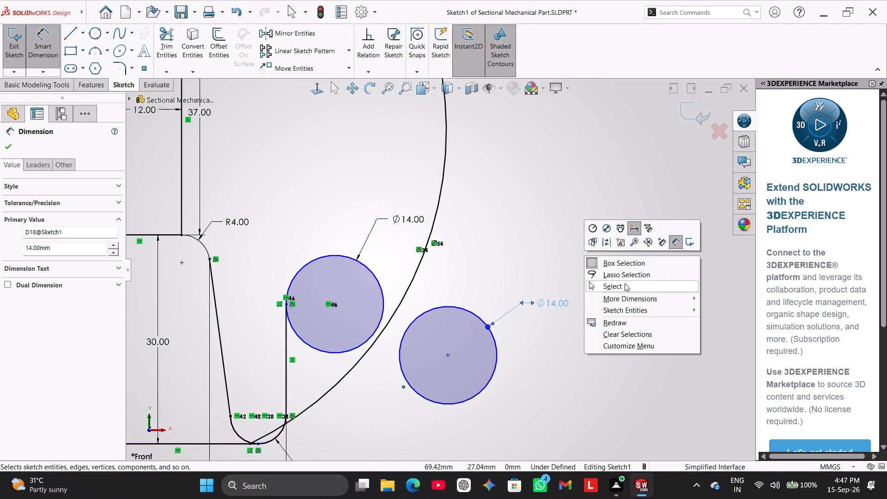
Sketch a horizontal line about 23.26 mm long from the outer circle's bottom point to the vertical profile line.
{"action": "left_click", "coordinate": [69, 37]}
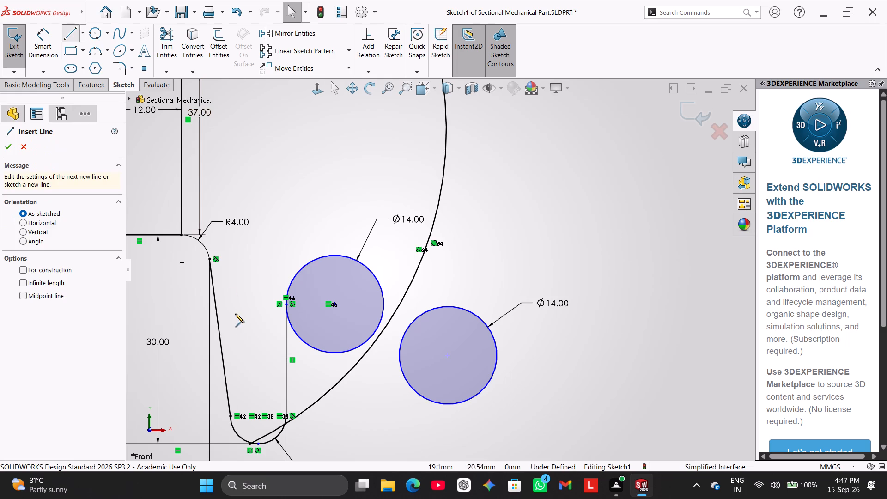
{"action": "left_click", "coordinate": [448, 404]}
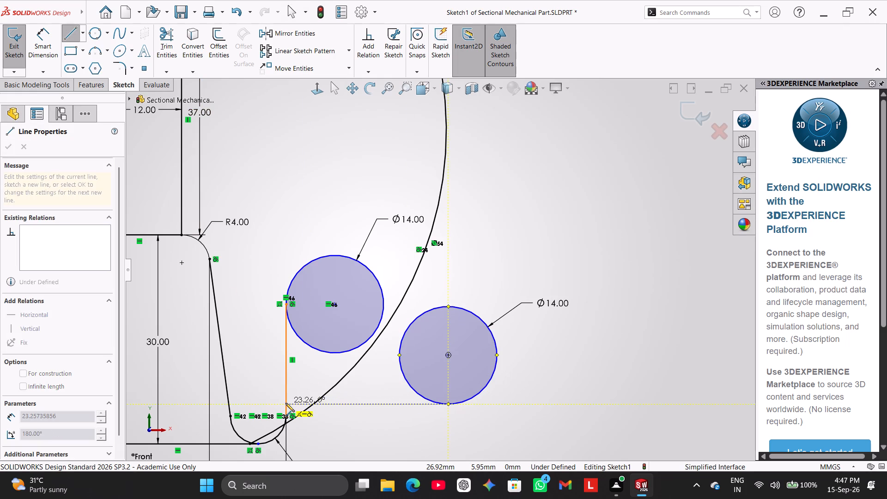
{"action": "left_click", "coordinate": [286, 403]}
{"action": "right_click", "coordinate": [261, 366]}
{"action": "left_click", "coordinate": [276, 376]}
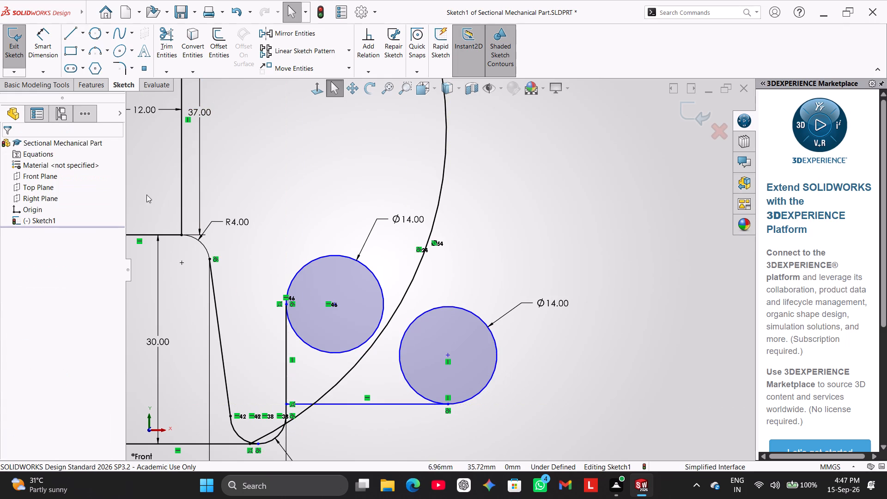
Dimension the vertical distance between the inner 14 mm circle's centre and the horizontal line as 8 mm.
{"action": "left_click", "coordinate": [44, 44]}
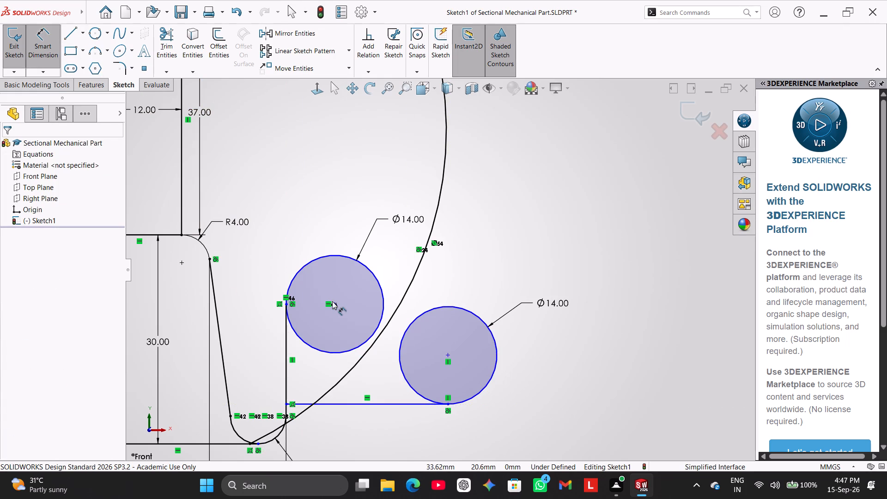
{"action": "left_click", "coordinate": [336, 304]}
{"action": "left_click", "coordinate": [341, 405]}
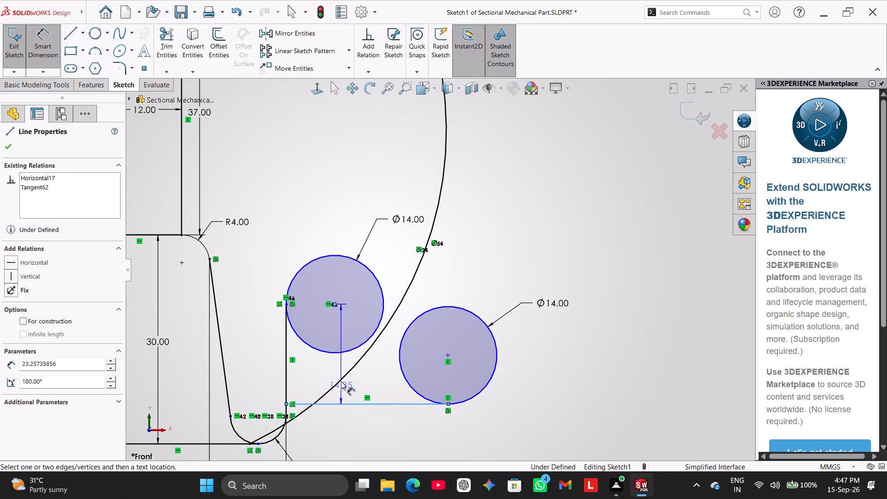
{"action": "left_click", "coordinate": [328, 368]}
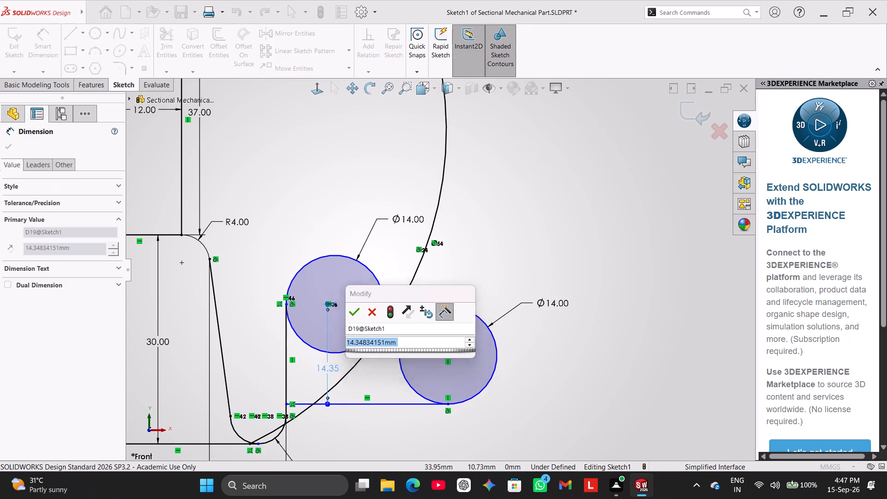
{"action": "key", "text": "8"}
{"action": "key", "text": "Return"}
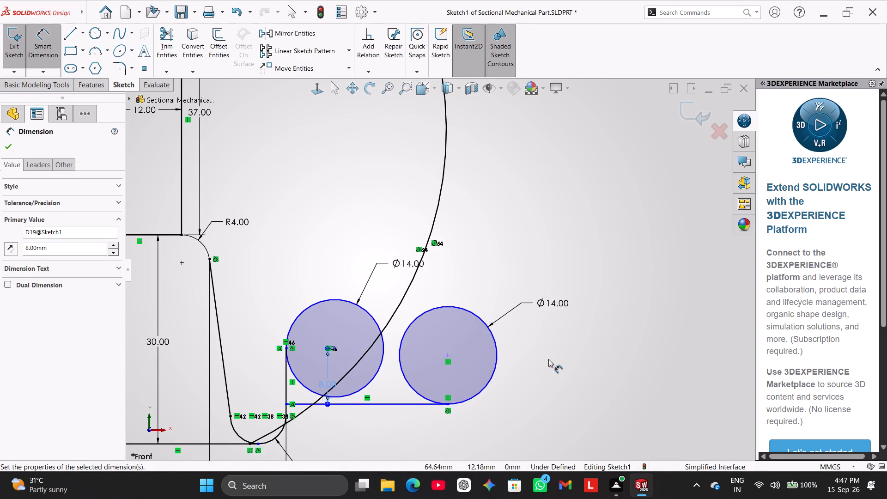
{"action": "left_click", "coordinate": [548, 359]}
{"action": "right_click", "coordinate": [548, 364]}
{"action": "left_click", "coordinate": [589, 397]}
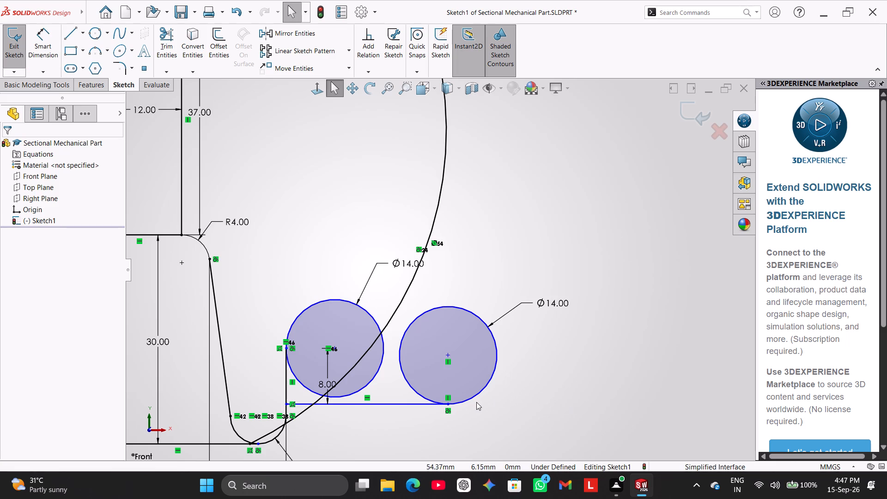
Sketch a slanted line tangent to both 14 mm circles, from the outer circle's lower side to the inner circle's upper side.
{"action": "scroll", "coordinate": [474, 403], "scroll_direction": "down", "scroll_amount": 2}
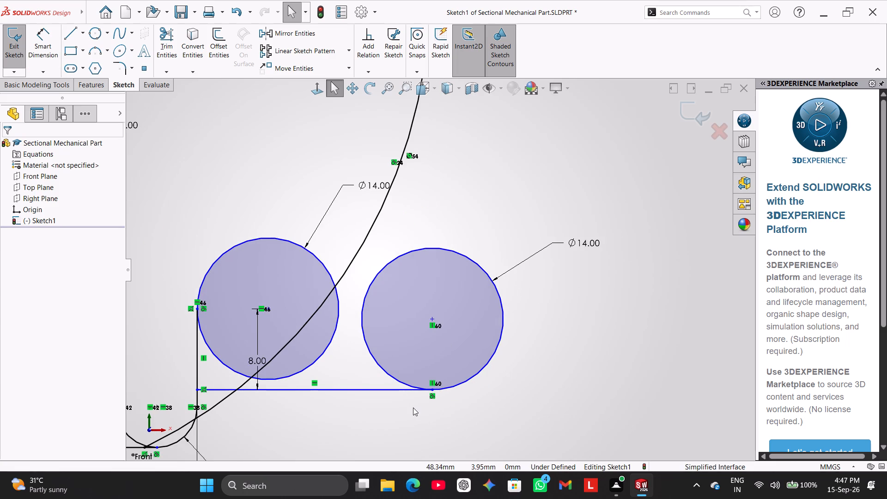
{"action": "scroll", "coordinate": [363, 414], "scroll_direction": "up", "scroll_amount": 3}
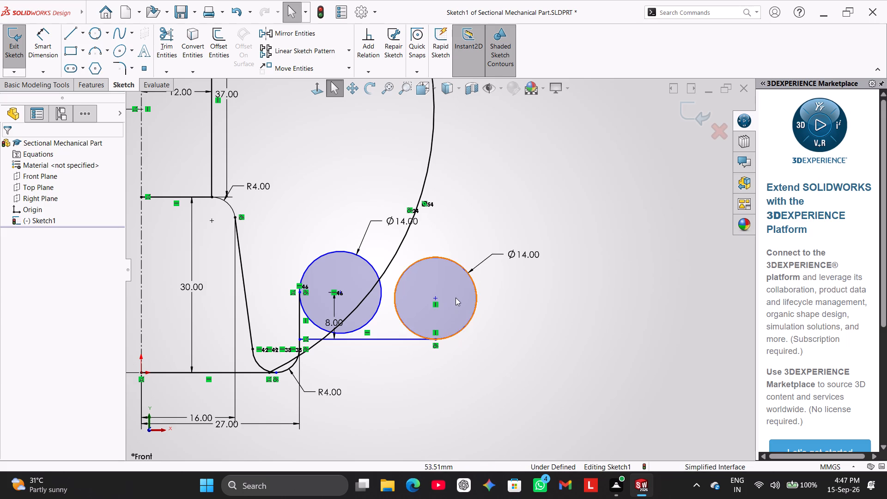
{"action": "left_click", "coordinate": [70, 35]}
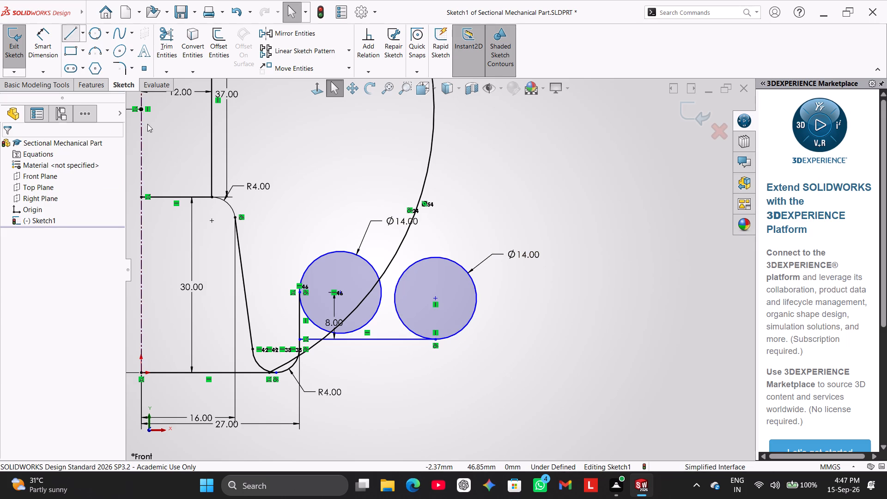
{"action": "scroll", "coordinate": [527, 391], "scroll_direction": "down", "scroll_amount": 3}
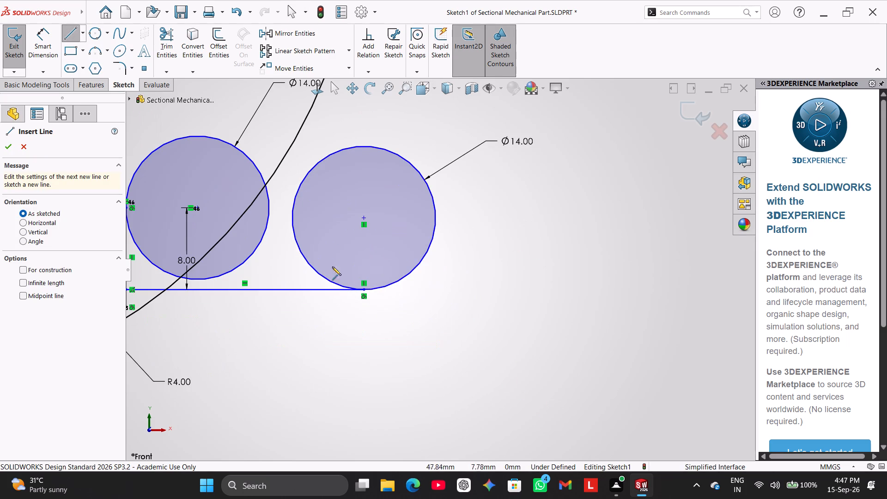
{"action": "left_click", "coordinate": [316, 271]}
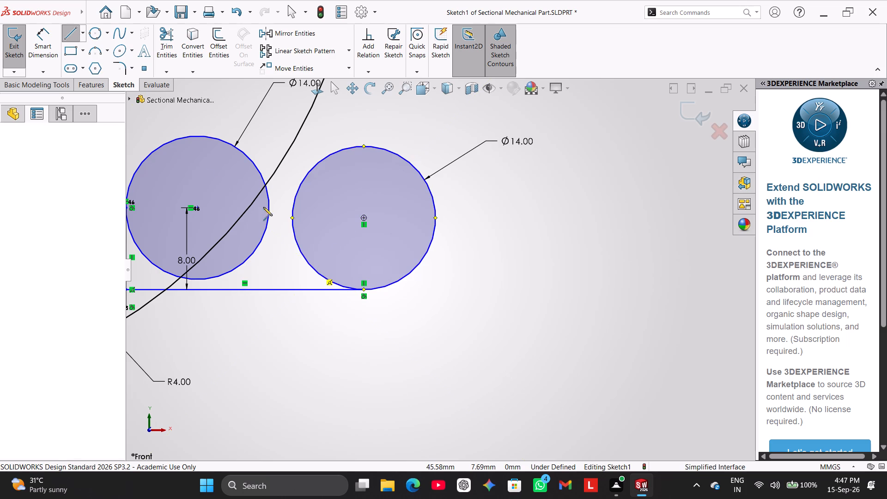
{"action": "left_click", "coordinate": [255, 161]}
{"action": "right_click", "coordinate": [285, 140]}
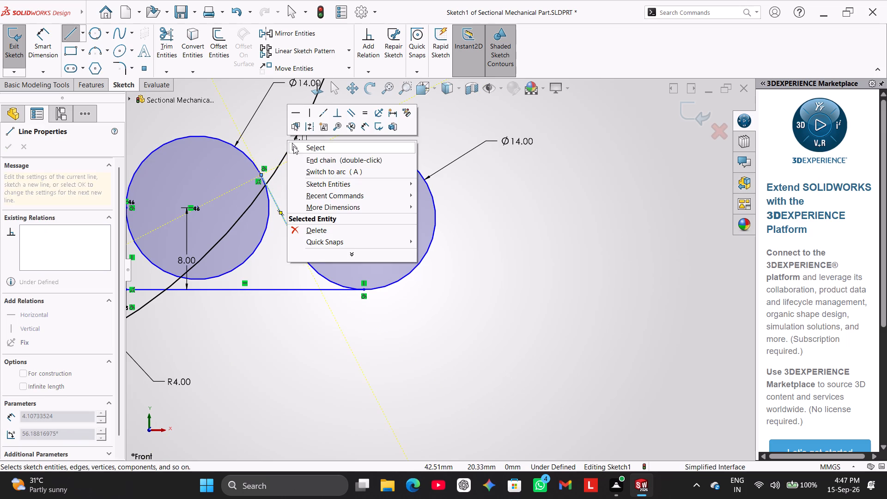
{"action": "left_click", "coordinate": [308, 144]}
Trim away the lower part of the inner 14 mm circle, leaving its upper arc between the vertical line and the slanted tangent line.
{"action": "left_click", "coordinate": [175, 35]}
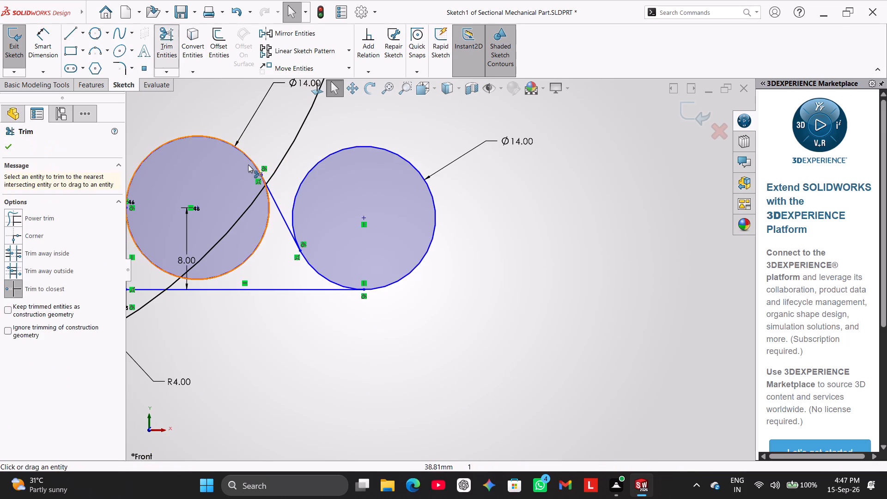
{"action": "left_click", "coordinate": [261, 240]}
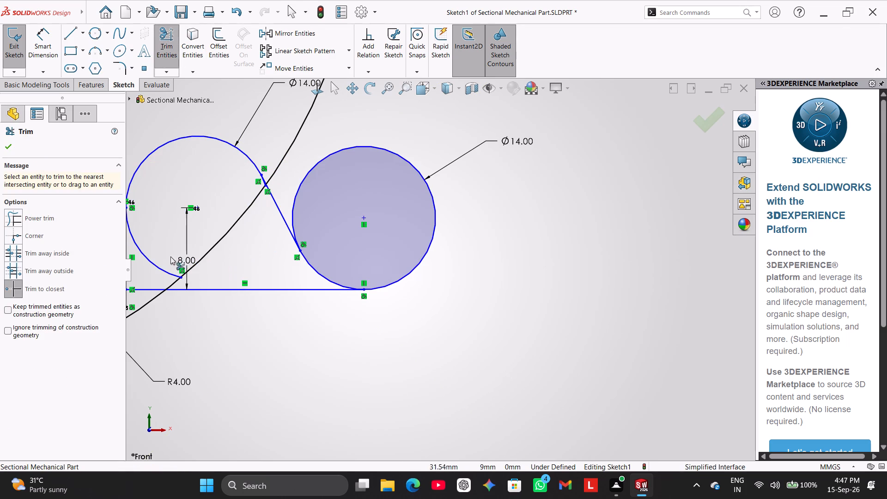
{"action": "left_click", "coordinate": [162, 268]}
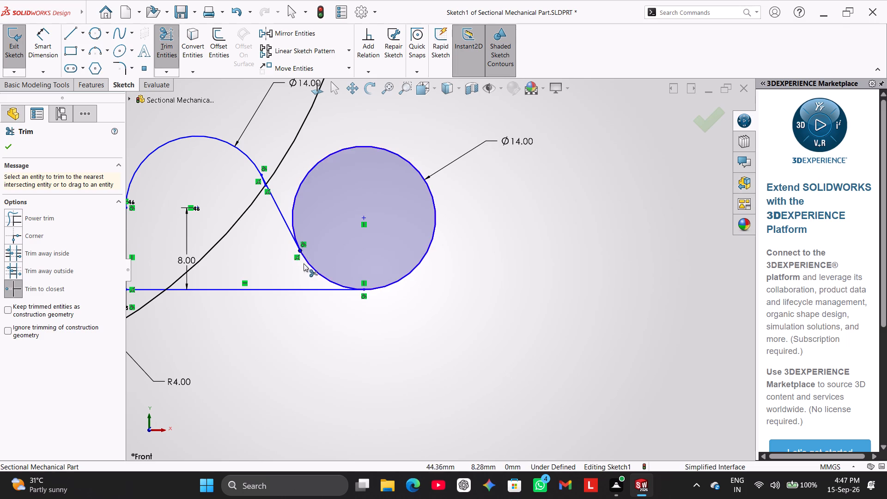
{"action": "scroll", "coordinate": [506, 294], "scroll_direction": "up", "scroll_amount": 7}
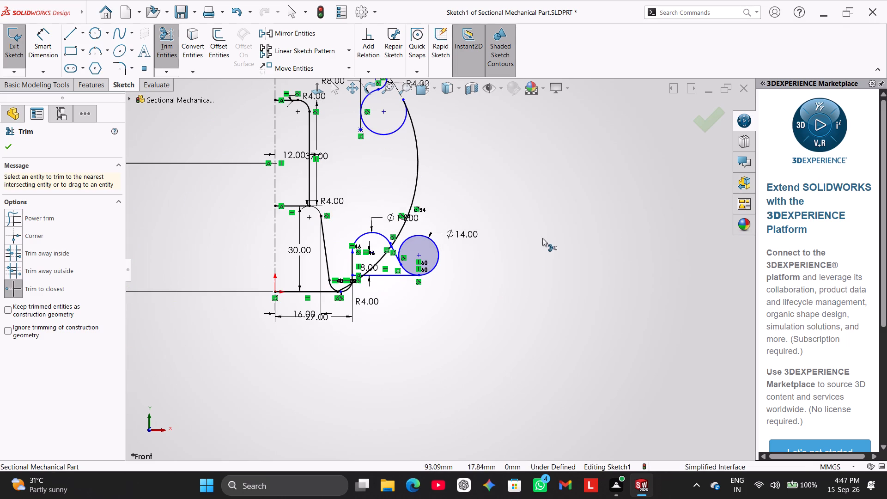
{"action": "right_click", "coordinate": [542, 238]}
{"action": "left_click", "coordinate": [567, 268]}
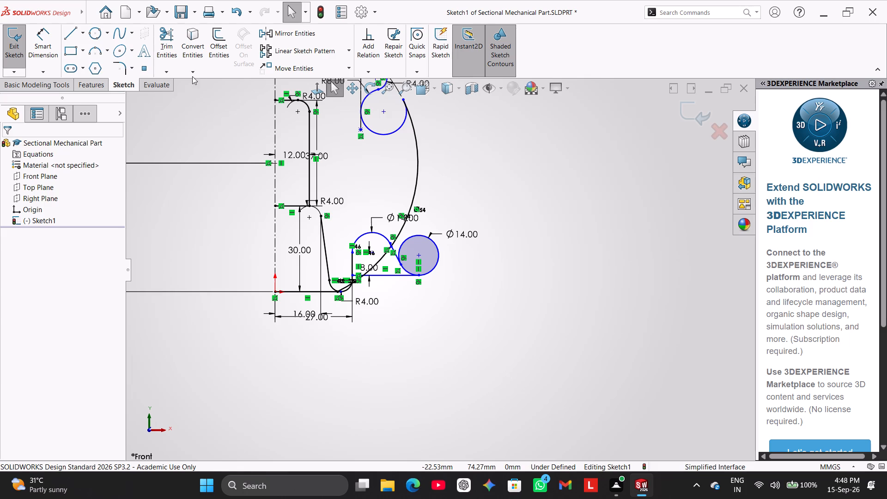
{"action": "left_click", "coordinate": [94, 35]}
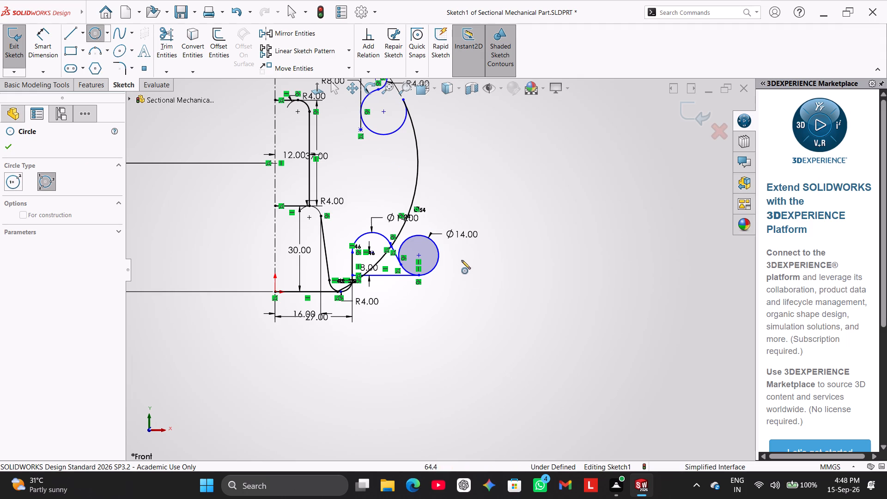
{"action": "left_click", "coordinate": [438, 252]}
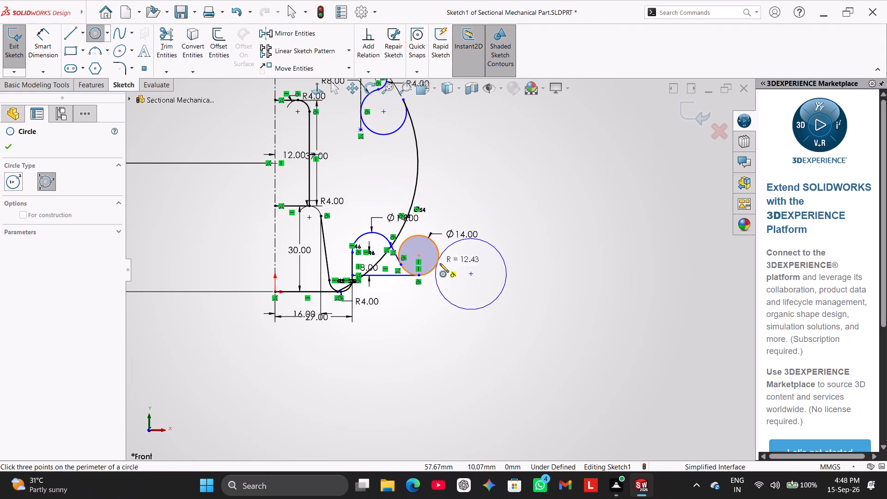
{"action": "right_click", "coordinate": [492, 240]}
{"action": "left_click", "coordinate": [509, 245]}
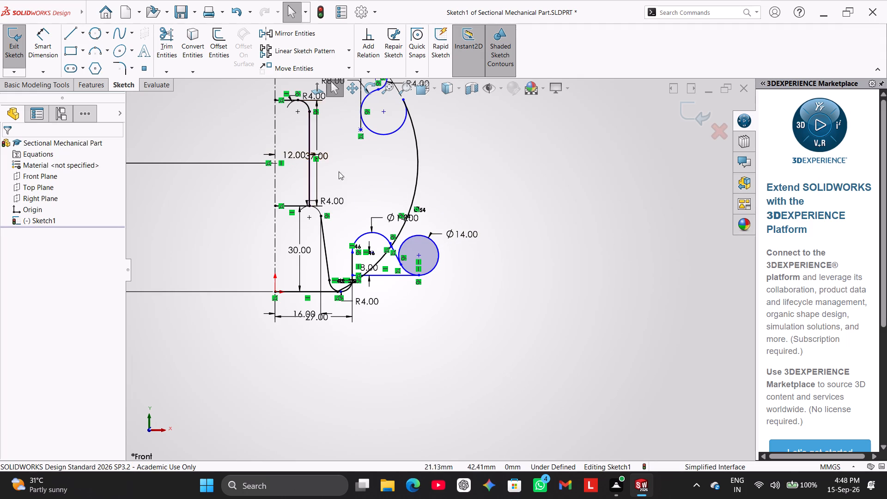
Sketch a perimeter circle of about 42.31 mm radius tangent to the outer 14 mm circle and the lower side of the R8 circle.
{"action": "right_click_drag", "start_coordinate": [472, 190], "coordinate": [512, 109]}
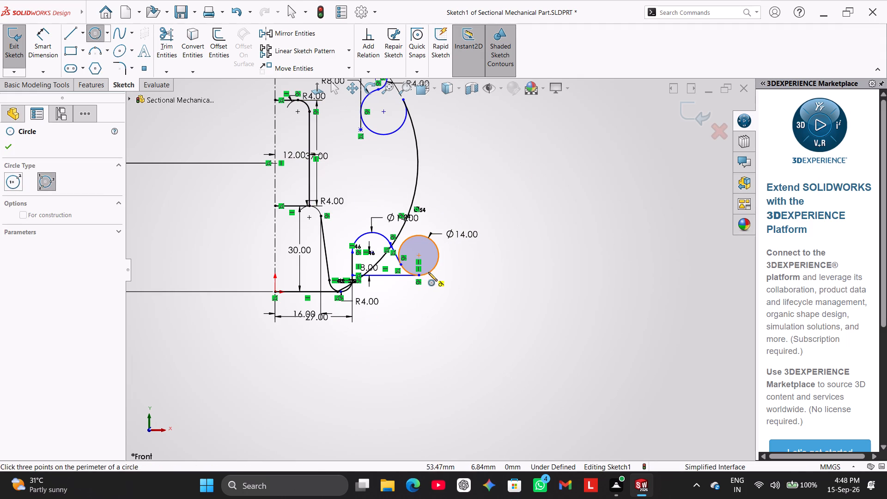
{"action": "left_click", "coordinate": [428, 272]}
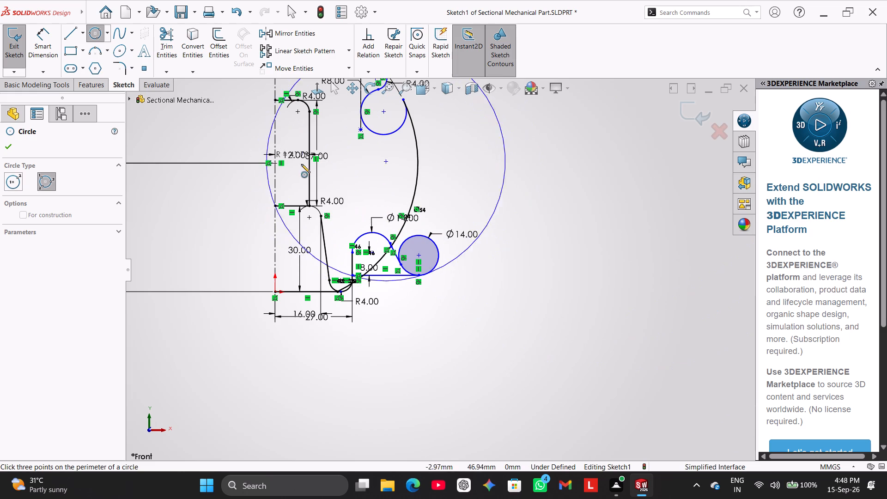
{"action": "left_click", "coordinate": [378, 135]}
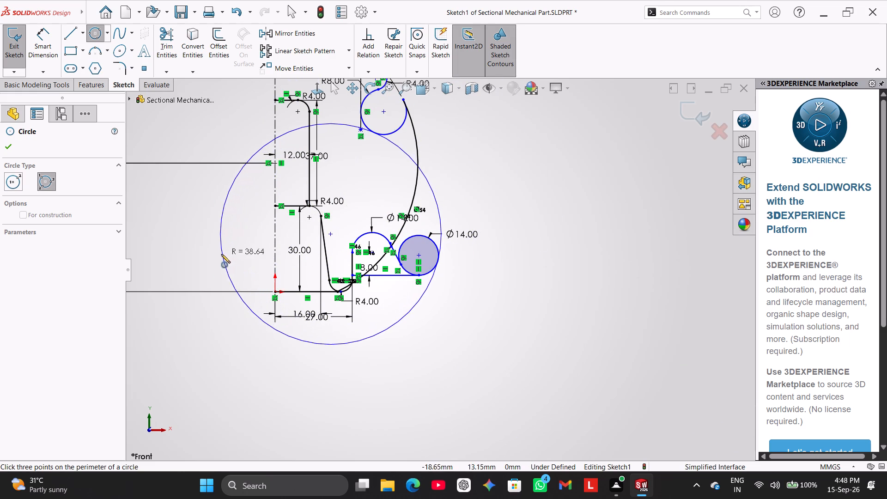
{"action": "left_click", "coordinate": [199, 256]}
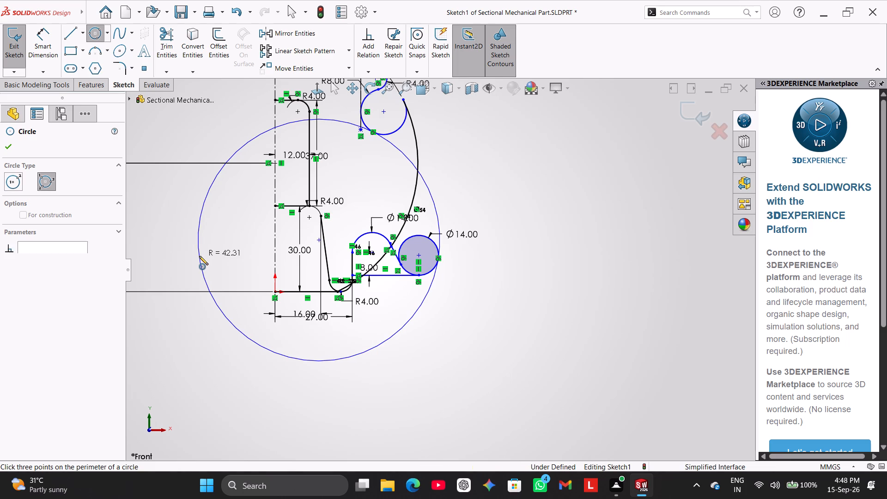
{"action": "right_click", "coordinate": [169, 133]}
{"action": "left_click", "coordinate": [202, 142]}
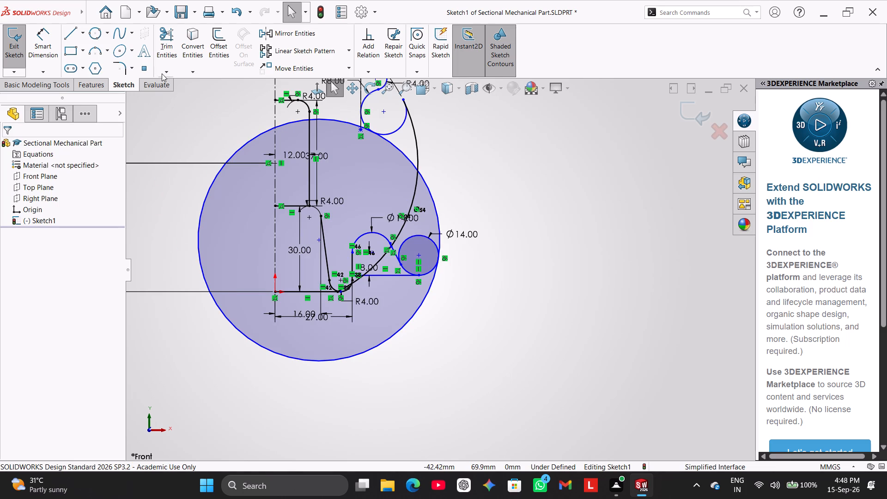
Trim the large perimeter circle down to the outer arc between its tangent points on the R8 circle and the outer 14 mm circle.
{"action": "left_click", "coordinate": [167, 60]}
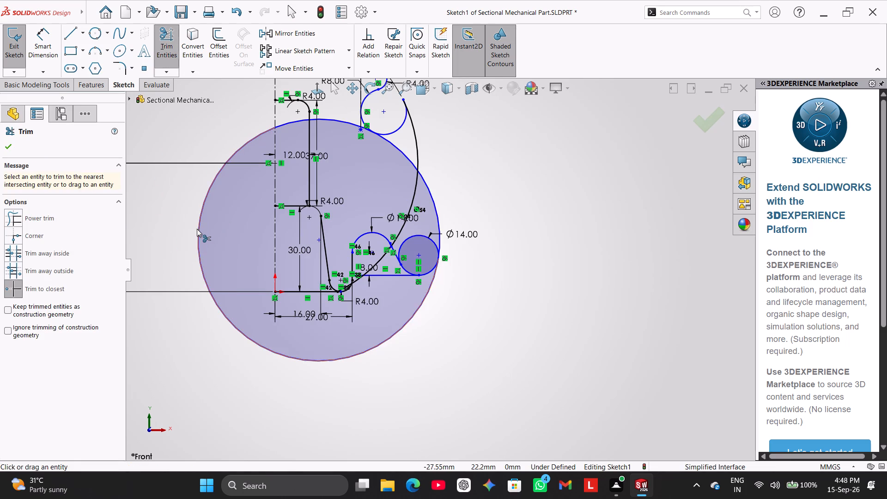
{"action": "left_click", "coordinate": [198, 230]}
{"action": "left_click", "coordinate": [326, 121]}
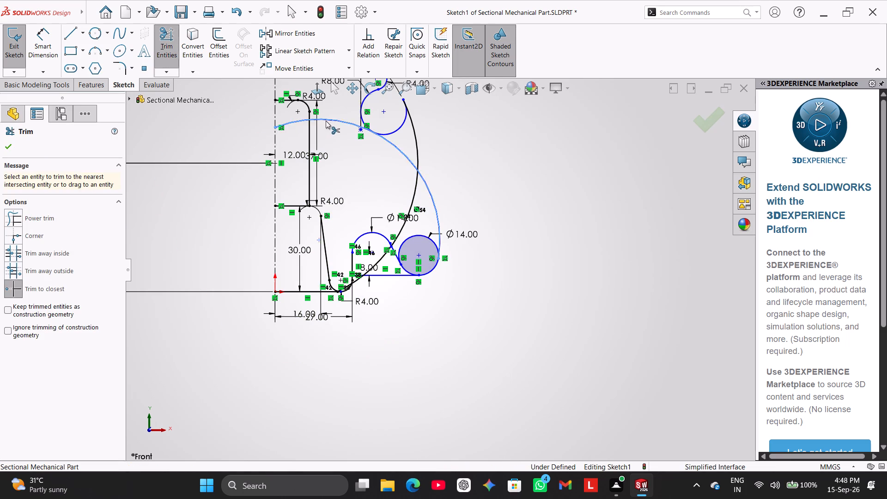
{"action": "left_click", "coordinate": [288, 121]}
{"action": "scroll", "coordinate": [384, 160], "scroll_direction": "down", "scroll_amount": 3}
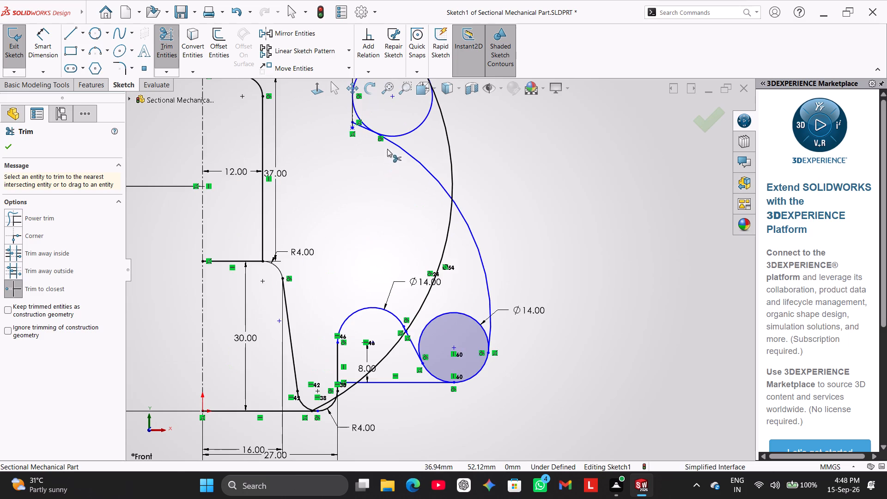
{"action": "scroll", "coordinate": [364, 127], "scroll_direction": "down", "scroll_amount": 3}
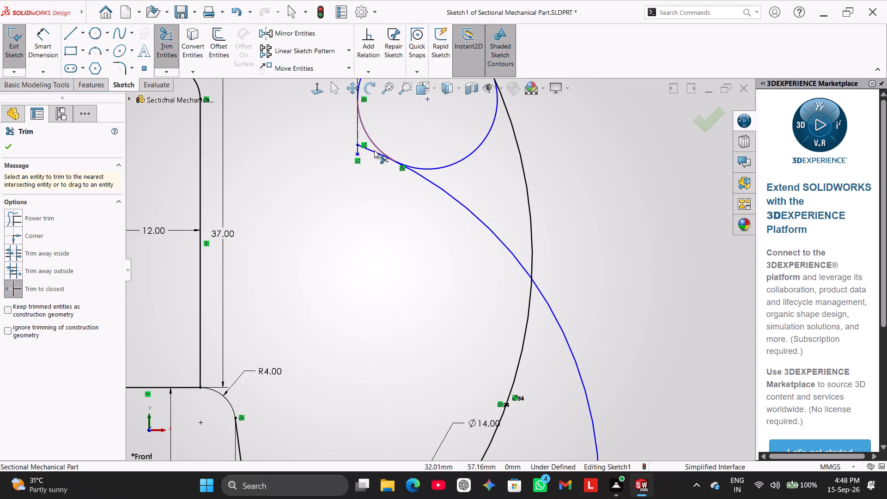
{"action": "left_click", "coordinate": [372, 152]}
{"action": "scroll", "coordinate": [386, 203], "scroll_direction": "up", "scroll_amount": 4}
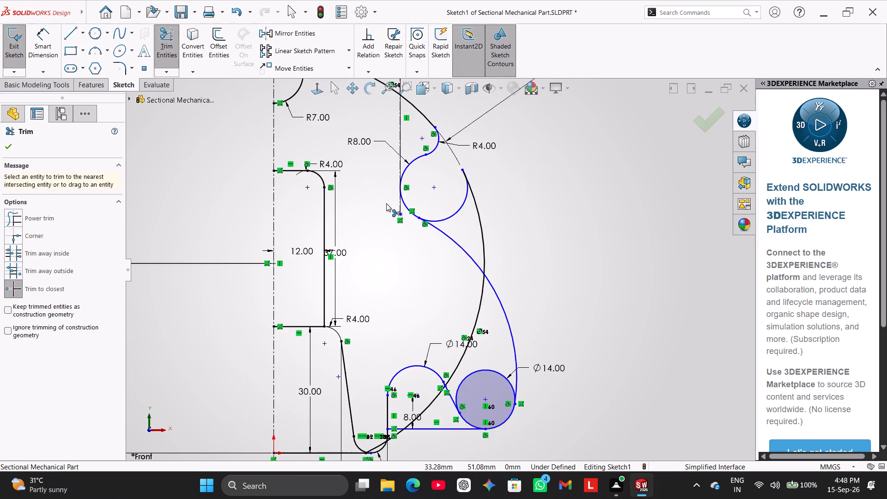
{"action": "scroll", "coordinate": [519, 281], "scroll_direction": "up", "scroll_amount": 2}
{"action": "scroll", "coordinate": [514, 343], "scroll_direction": "down", "scroll_amount": 1}
{"action": "right_click", "coordinate": [559, 237]}
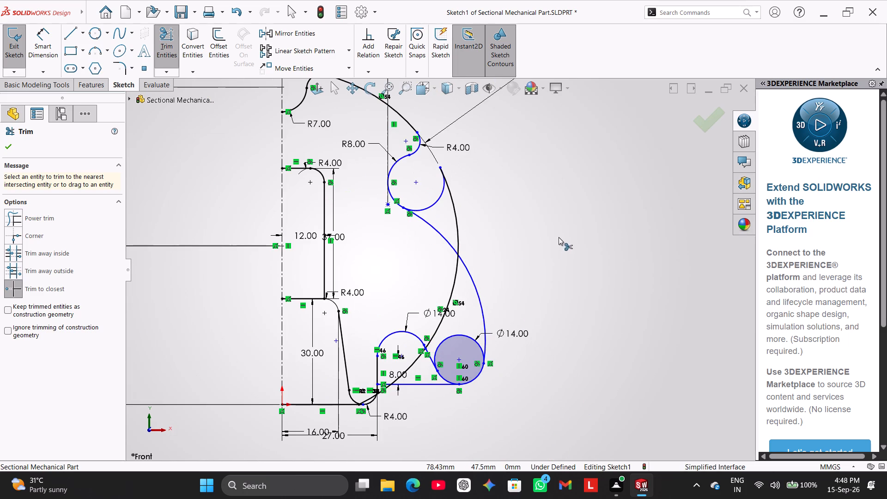
{"action": "left_click", "coordinate": [586, 266]}
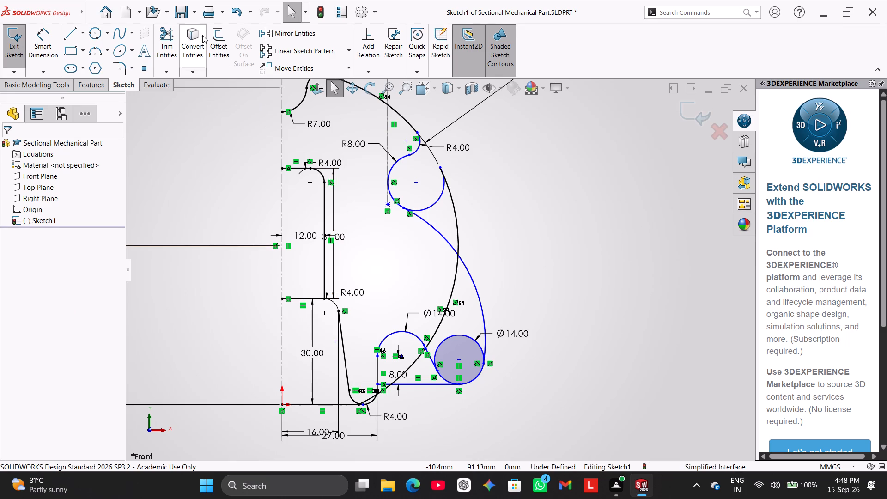
Trim away the upper part of the outer 14 mm circle, leaving the lower arc that forms the lip's rounded end.
{"action": "left_click", "coordinate": [172, 37]}
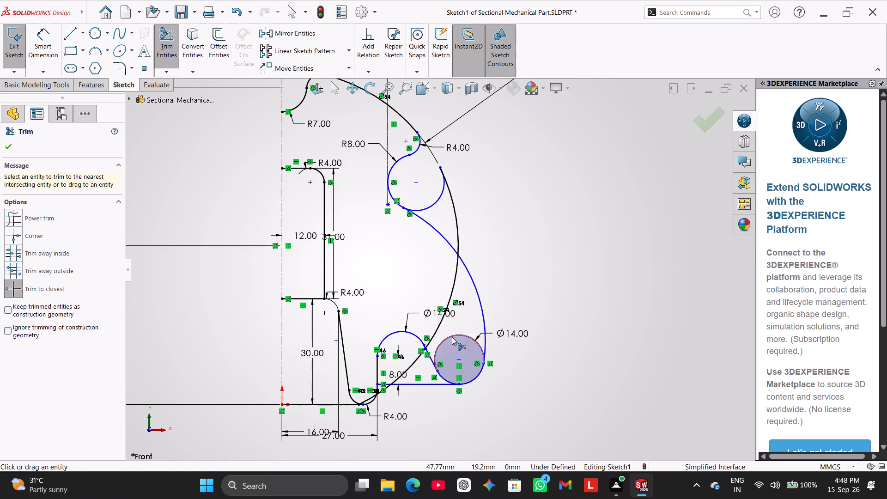
{"action": "left_click", "coordinate": [452, 337]}
{"action": "right_click", "coordinate": [563, 304]}
{"action": "left_click", "coordinate": [595, 327]}
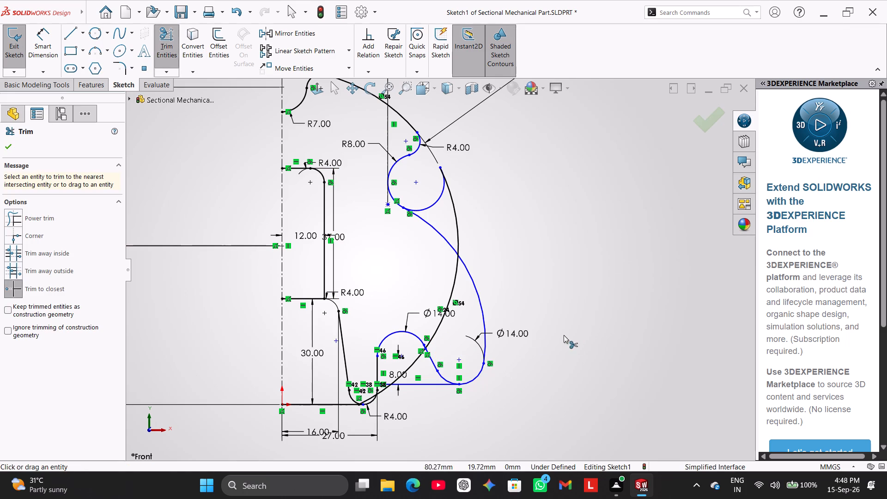
{"action": "right_click", "coordinate": [519, 331]}
{"action": "left_click", "coordinate": [548, 364]}
Delete the 14 mm diameter dimensions from the two trimmed lip arcs.
{"action": "right_click", "coordinate": [520, 332]}
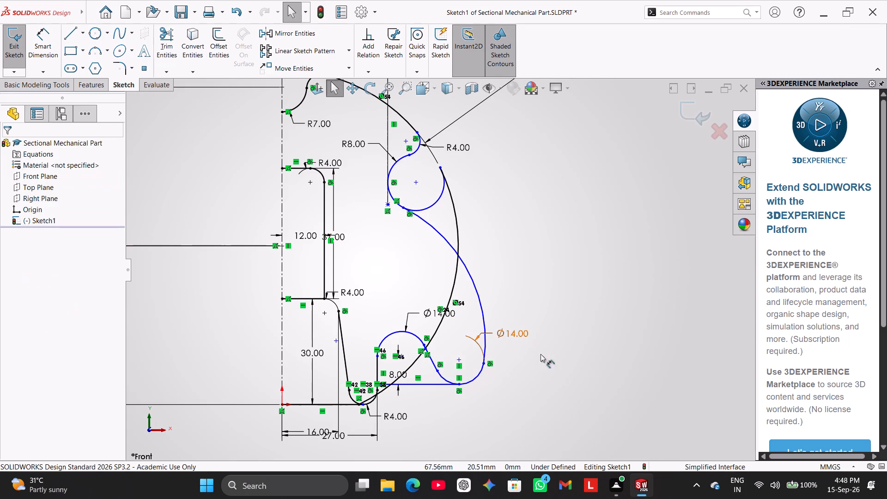
{"action": "left_click", "coordinate": [560, 377]}
{"action": "right_click", "coordinate": [426, 314]}
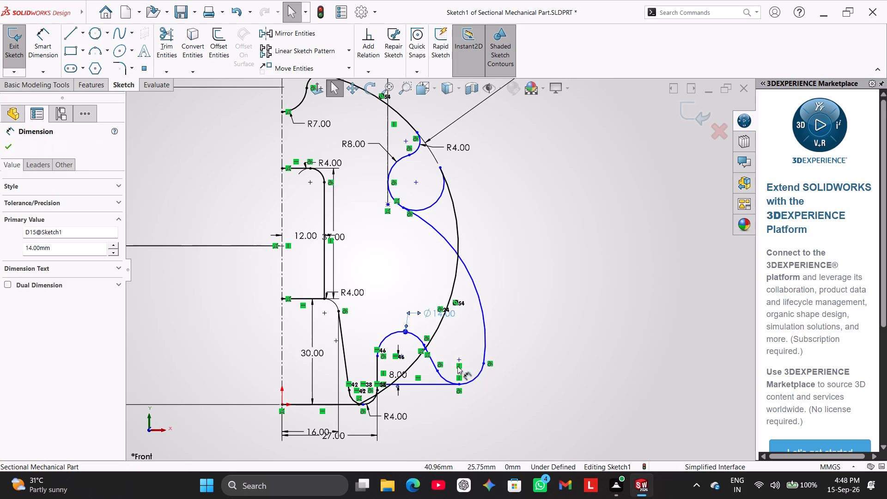
{"action": "left_click", "coordinate": [472, 375]}
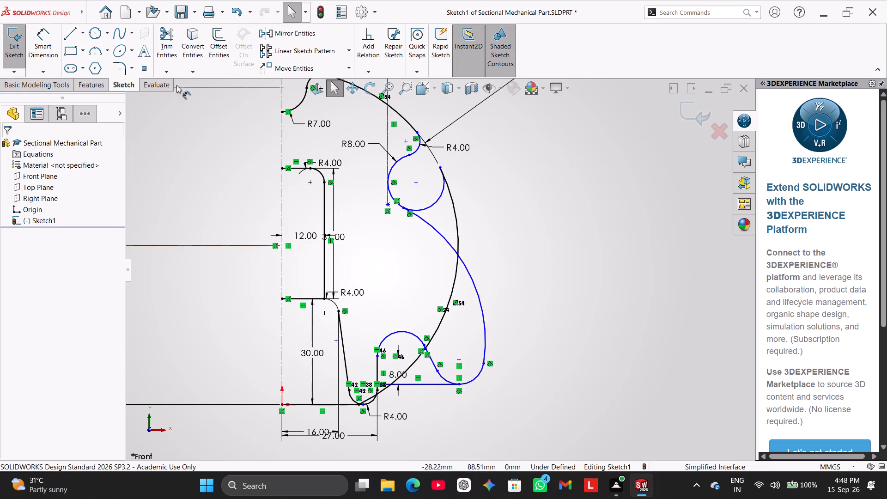
Dimension the inner and outer lip arcs with a radius of 7 mm each.
{"action": "left_click", "coordinate": [40, 36]}
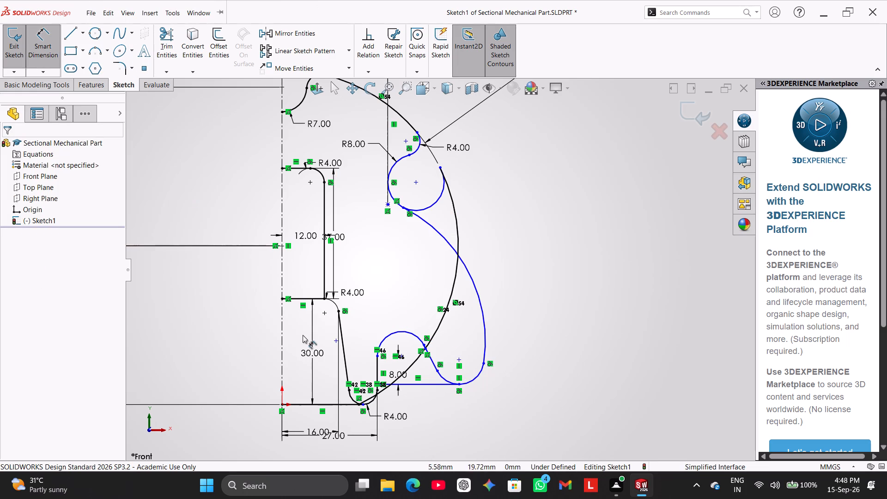
{"action": "left_click", "coordinate": [398, 331]}
{"action": "left_click", "coordinate": [394, 298]}
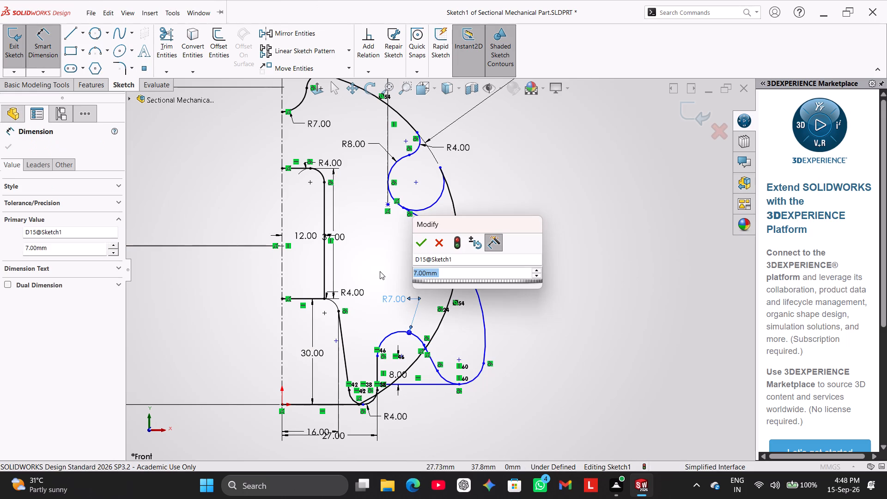
{"action": "left_click", "coordinate": [415, 249]}
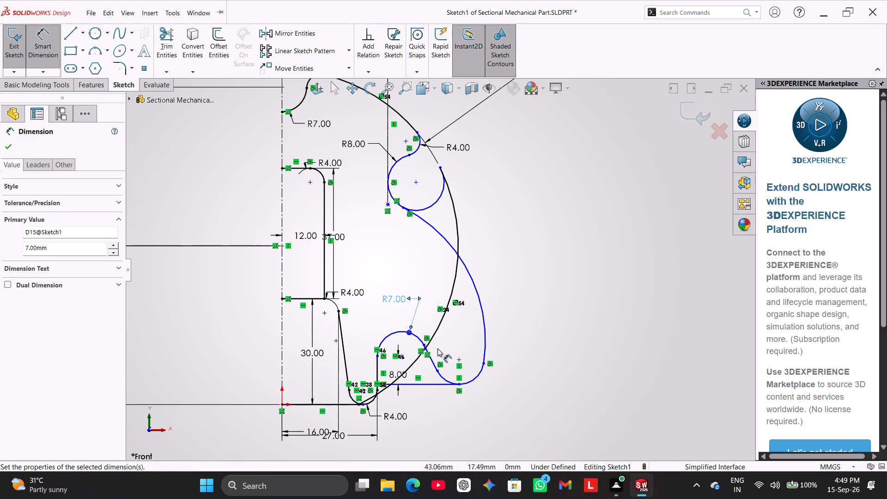
{"action": "left_click", "coordinate": [480, 375]}
{"action": "left_click", "coordinate": [519, 404]}
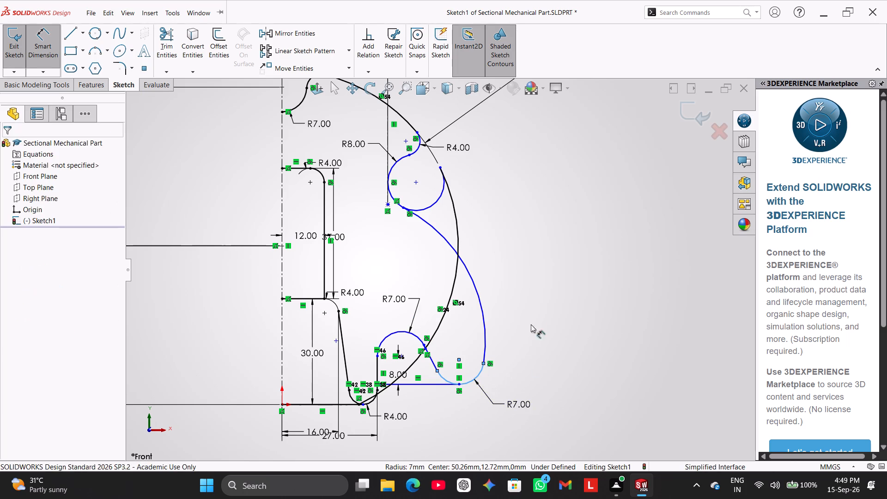
{"action": "right_click", "coordinate": [529, 312]}
{"action": "left_click", "coordinate": [513, 304]}
{"action": "left_click", "coordinate": [544, 347]}
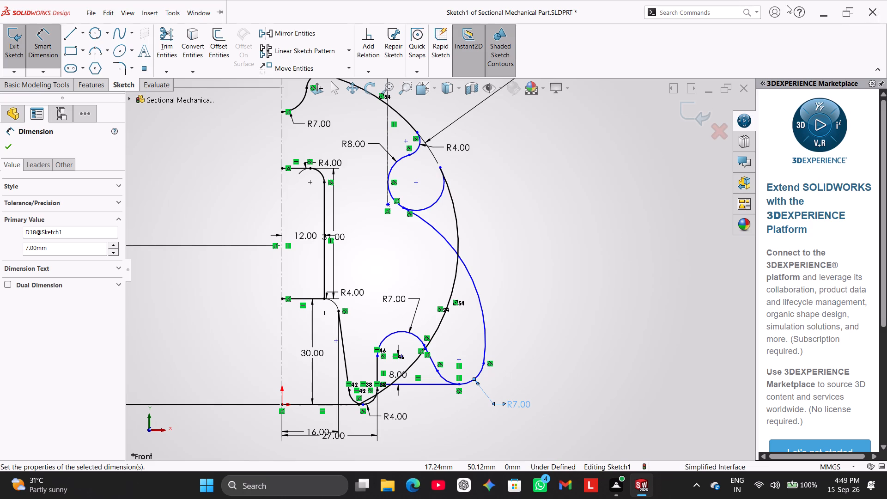
Dimension the large tangent arc between the R8 circle and the outer lip arc with a 40 mm radius.
{"action": "left_click", "coordinate": [469, 279]}
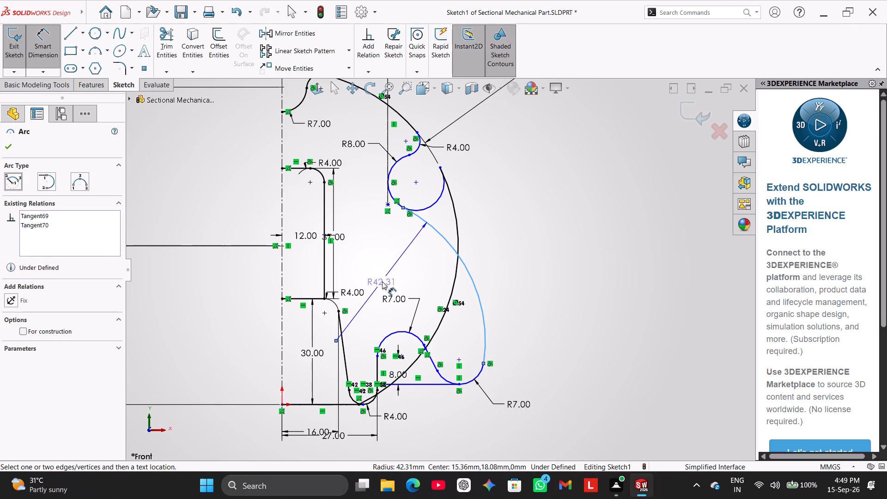
{"action": "left_click", "coordinate": [382, 281]}
{"action": "type", "text": "40"}
{"action": "key", "text": "Return"}
{"action": "left_click", "coordinate": [542, 281]}
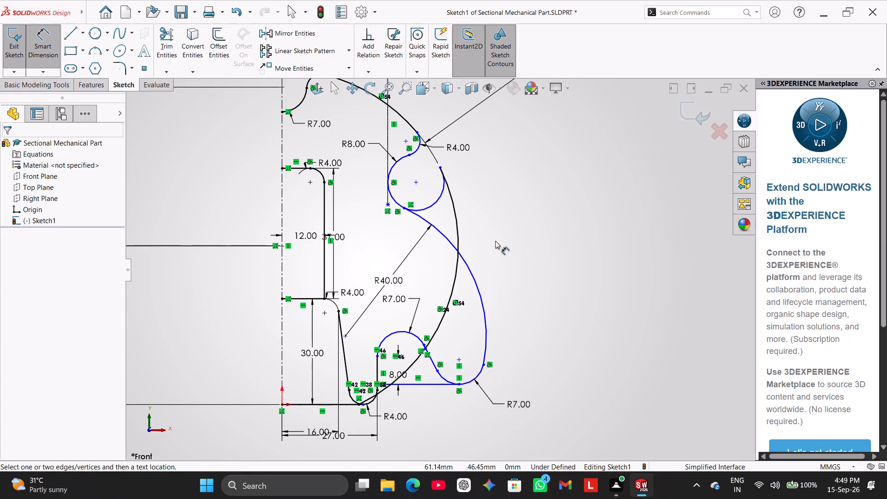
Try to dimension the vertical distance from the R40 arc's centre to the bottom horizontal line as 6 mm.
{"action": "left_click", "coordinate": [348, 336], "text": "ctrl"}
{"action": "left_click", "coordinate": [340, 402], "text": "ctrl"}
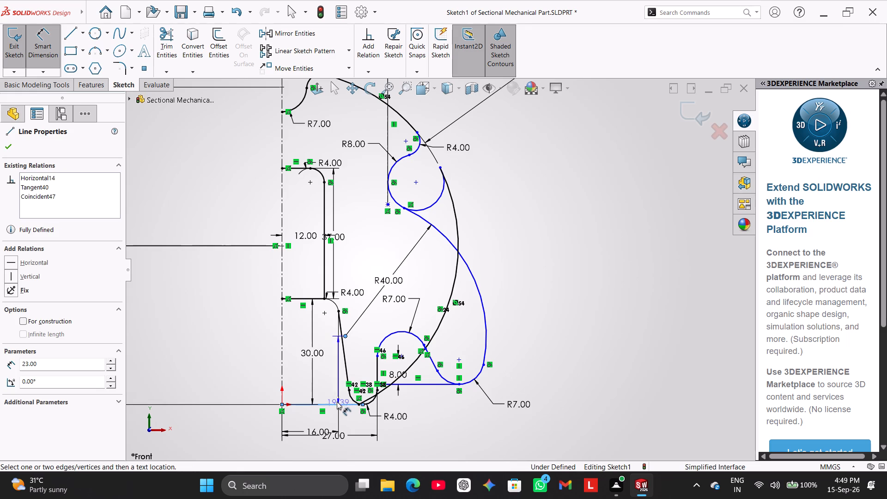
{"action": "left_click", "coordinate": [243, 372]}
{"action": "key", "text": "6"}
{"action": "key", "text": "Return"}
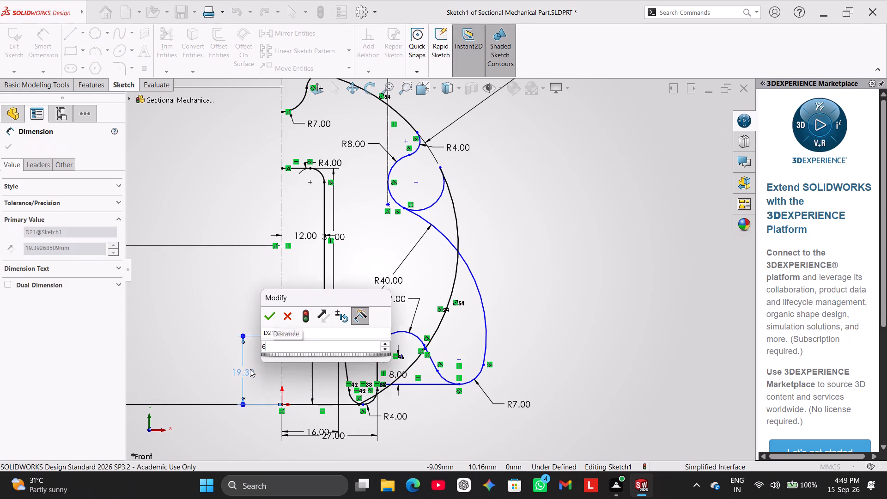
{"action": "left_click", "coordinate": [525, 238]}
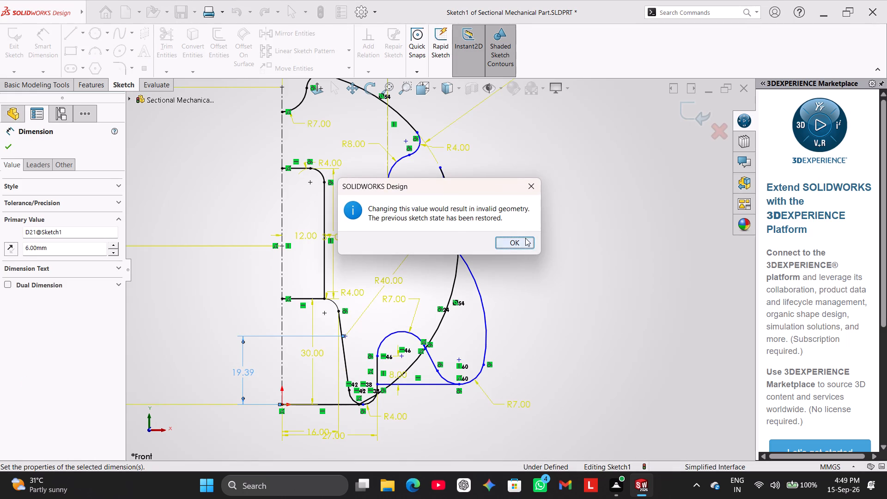
Delete the vertical dimension between the R40 arc's centre and the bottom horizontal line.
{"action": "right_click", "coordinate": [240, 374]}
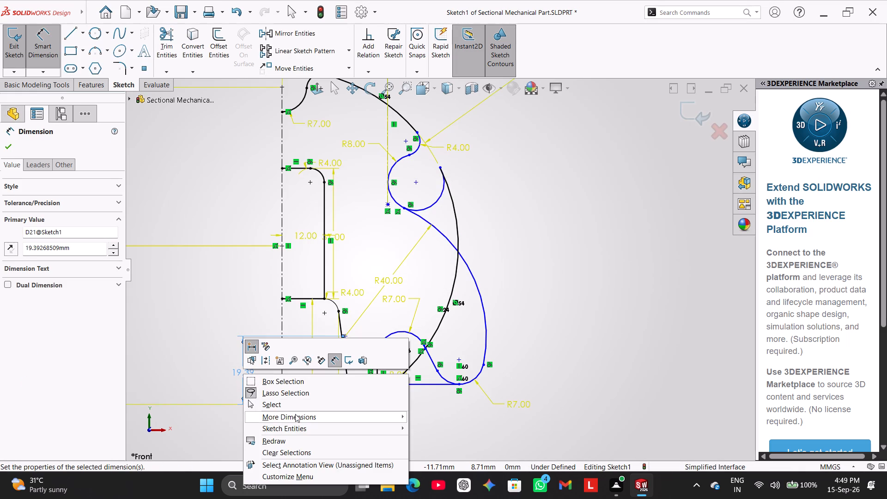
{"action": "left_click", "coordinate": [289, 406]}
{"action": "right_click", "coordinate": [241, 369]}
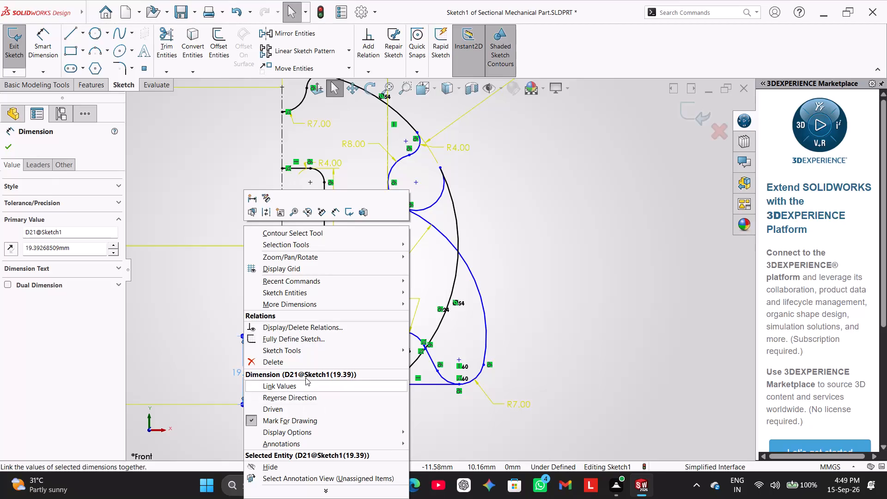
{"action": "left_click", "coordinate": [304, 362]}
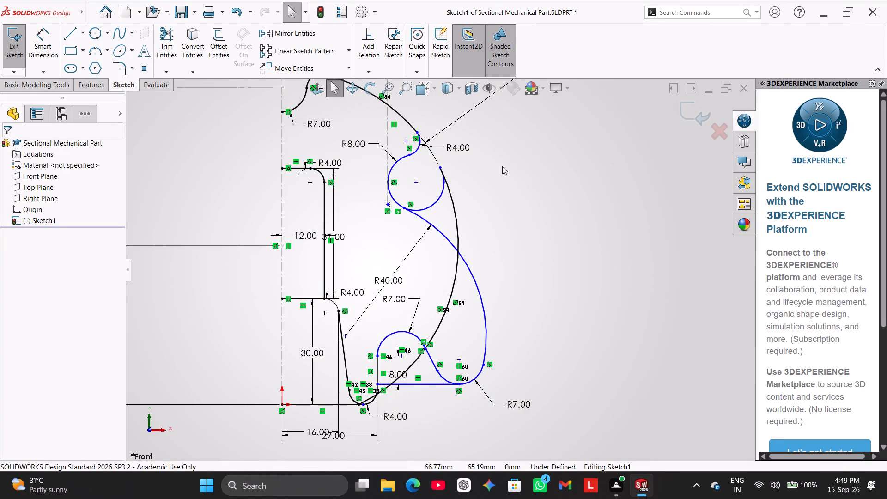
Trim the R8 circle's outer side and the 100 mm circle's leftover segments from the groove down to the lower R4 arc.
{"action": "left_click", "coordinate": [171, 39]}
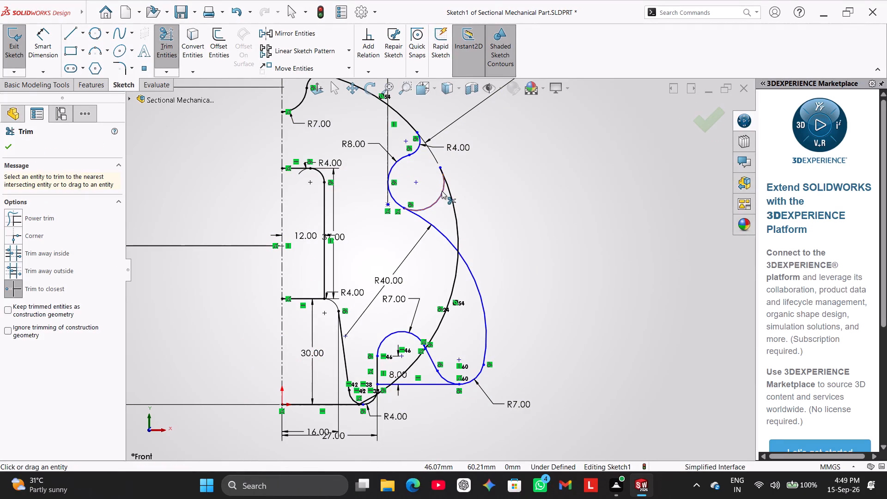
{"action": "left_click", "coordinate": [442, 191]}
{"action": "left_click", "coordinate": [449, 195]}
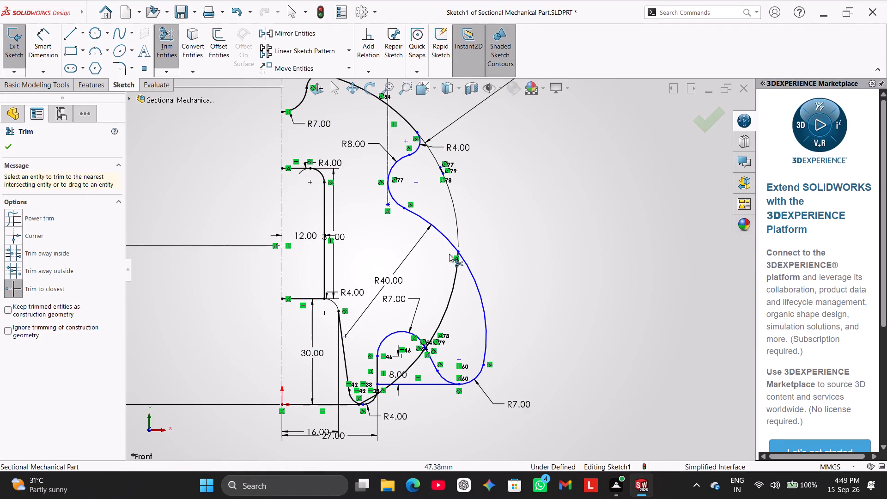
{"action": "left_click", "coordinate": [454, 272]}
{"action": "left_click", "coordinate": [414, 360]}
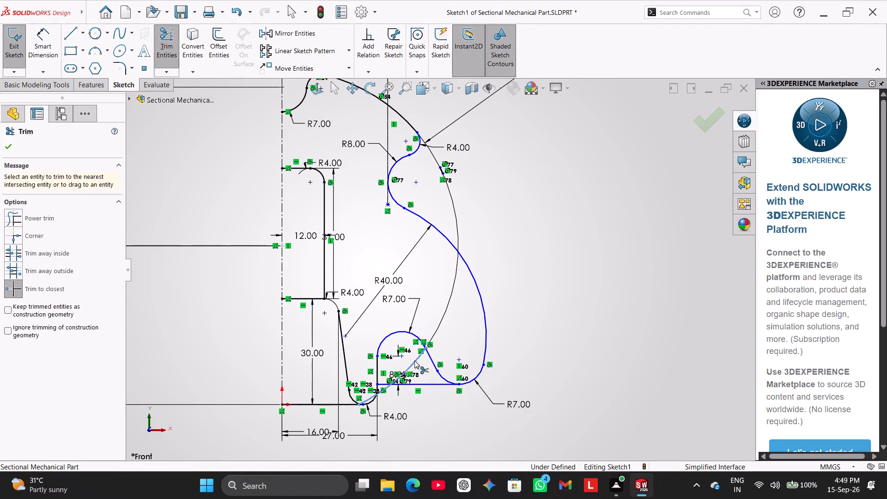
{"action": "scroll", "coordinate": [433, 388], "scroll_direction": "down", "scroll_amount": 3}
{"action": "scroll", "coordinate": [361, 365], "scroll_direction": "down", "scroll_amount": 4}
{"action": "left_click", "coordinate": [354, 352]}
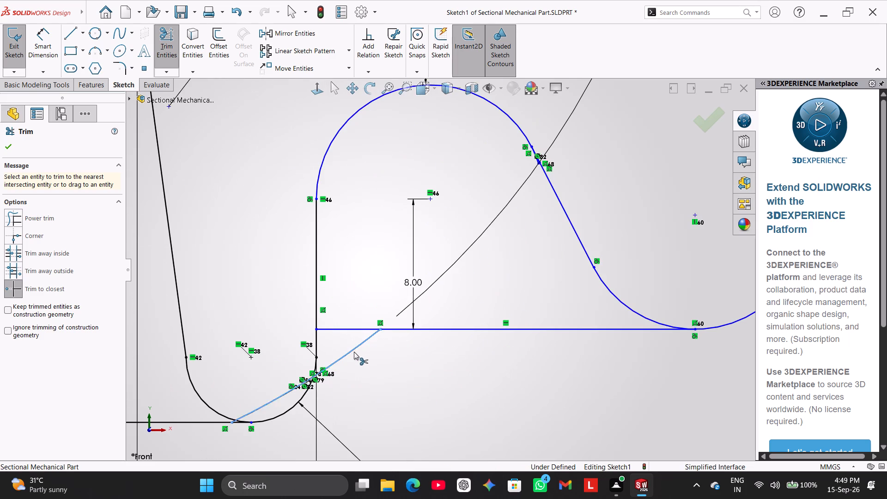
{"action": "left_click", "coordinate": [299, 385]}
{"action": "scroll", "coordinate": [341, 384], "scroll_direction": "up", "scroll_amount": 3}
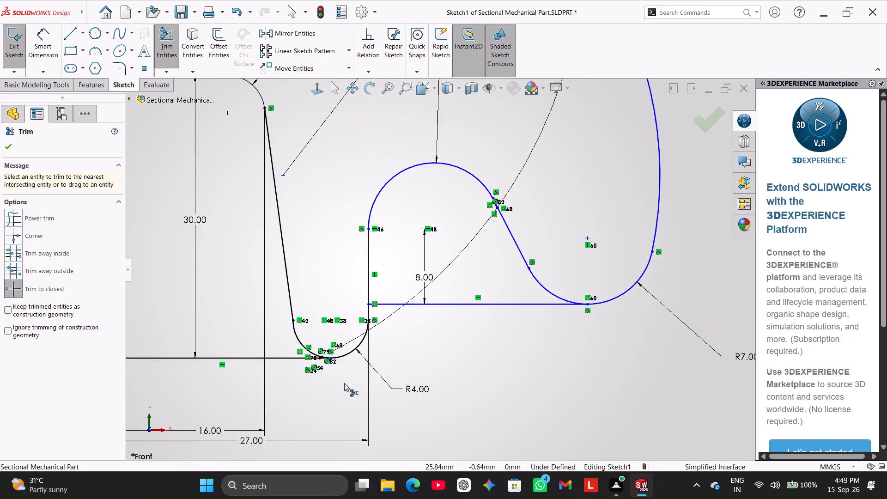
{"action": "scroll", "coordinate": [344, 383], "scroll_direction": "up", "scroll_amount": 8}
{"action": "scroll", "coordinate": [462, 246], "scroll_direction": "up", "scroll_amount": 3}
{"action": "right_click", "coordinate": [522, 192]}
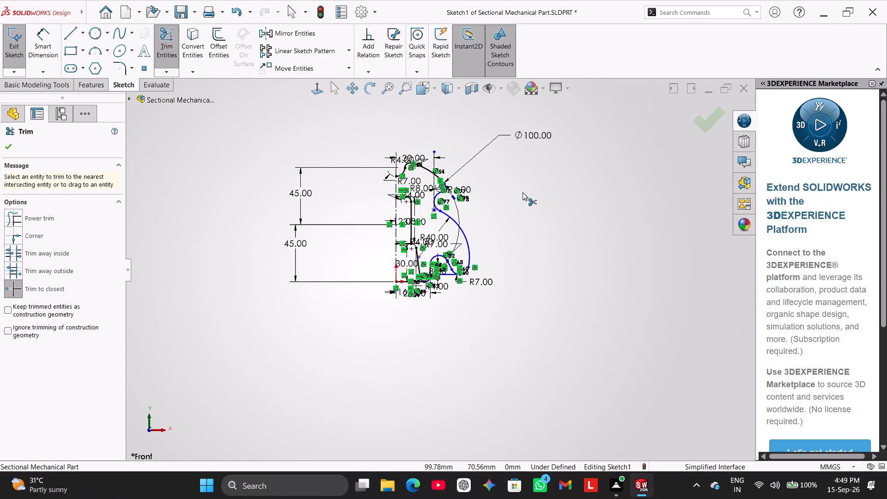
{"action": "left_click", "coordinate": [566, 220]}
Delete the 100 mm diameter dimension from the trimmed large circle.
{"action": "right_click", "coordinate": [525, 132]}
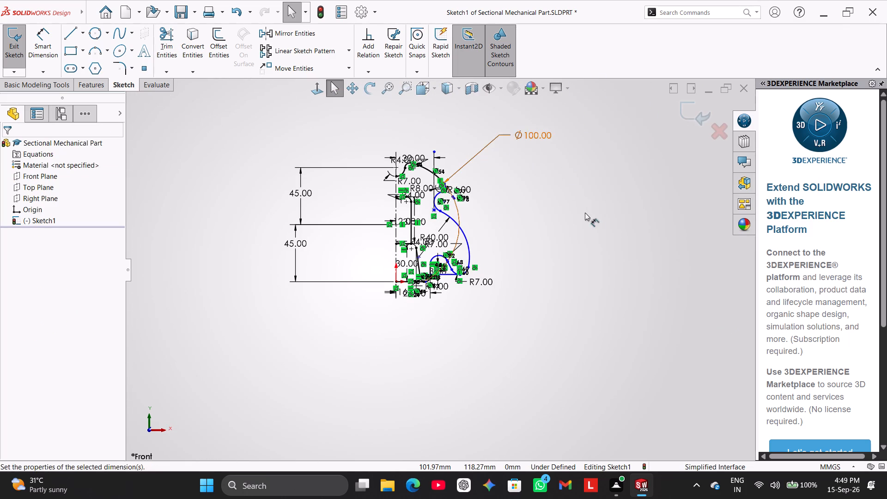
{"action": "left_click", "coordinate": [579, 263]}
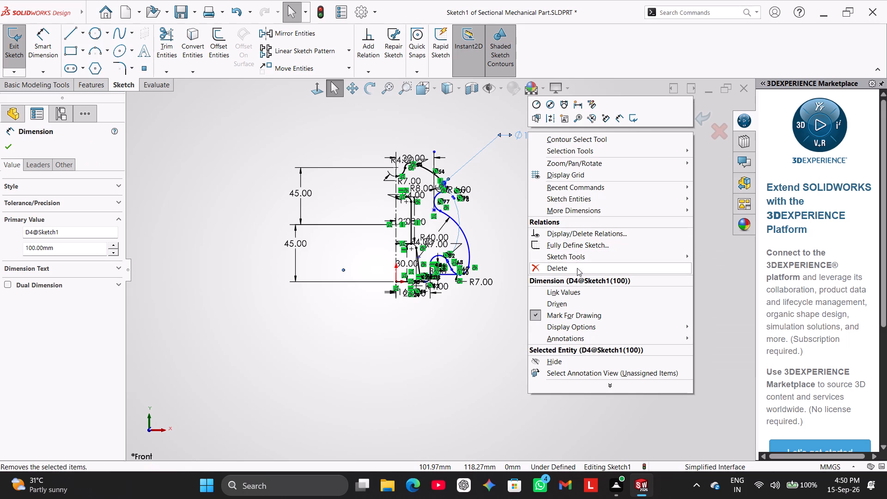
{"action": "left_click", "coordinate": [578, 274]}
Dimension the profile's upper outer arc with a 50 mm radius.
{"action": "scroll", "coordinate": [480, 166], "scroll_direction": "down", "scroll_amount": 8}
{"action": "left_click", "coordinate": [43, 38]}
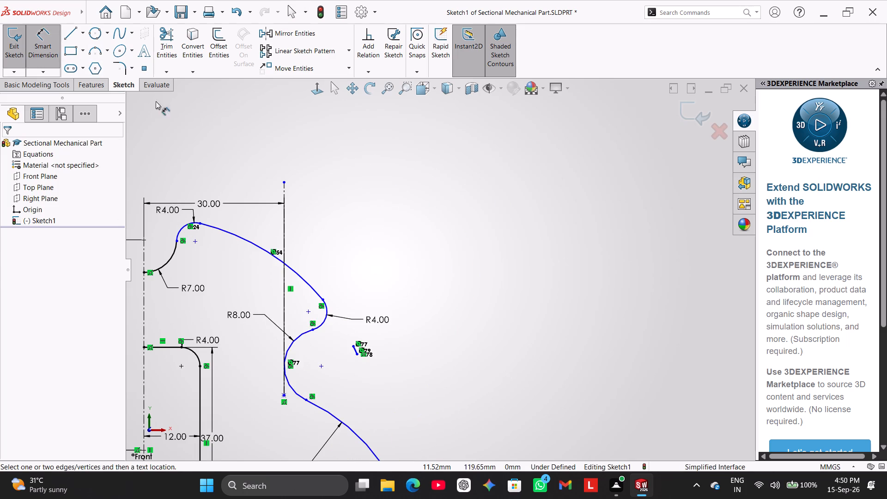
{"action": "left_click", "coordinate": [247, 238]}
{"action": "left_click", "coordinate": [349, 201]}
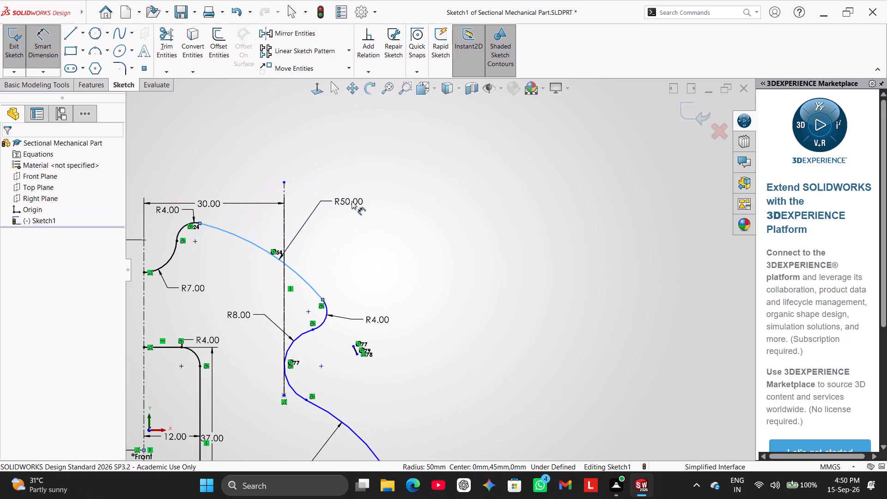
{"action": "left_click", "coordinate": [379, 144]}
{"action": "scroll", "coordinate": [456, 309], "scroll_direction": "up", "scroll_amount": 2}
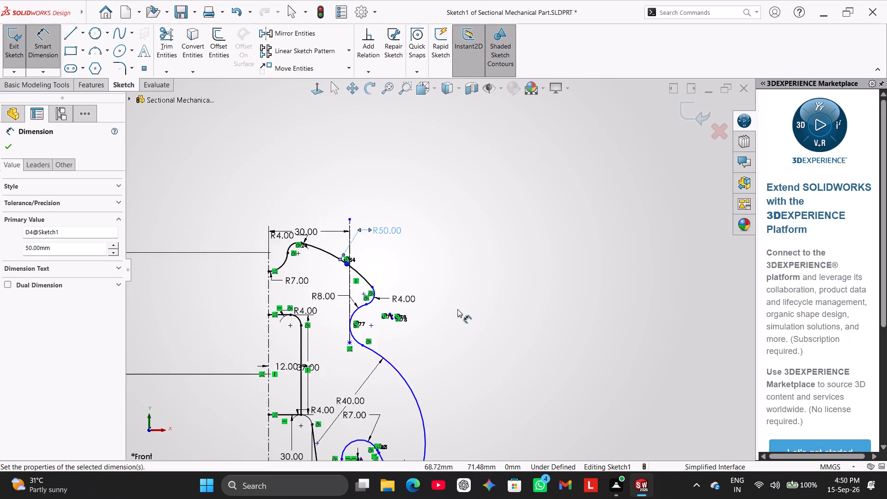
{"action": "scroll", "coordinate": [457, 309], "scroll_direction": "up", "scroll_amount": 5}
{"action": "right_click", "coordinate": [488, 263]}
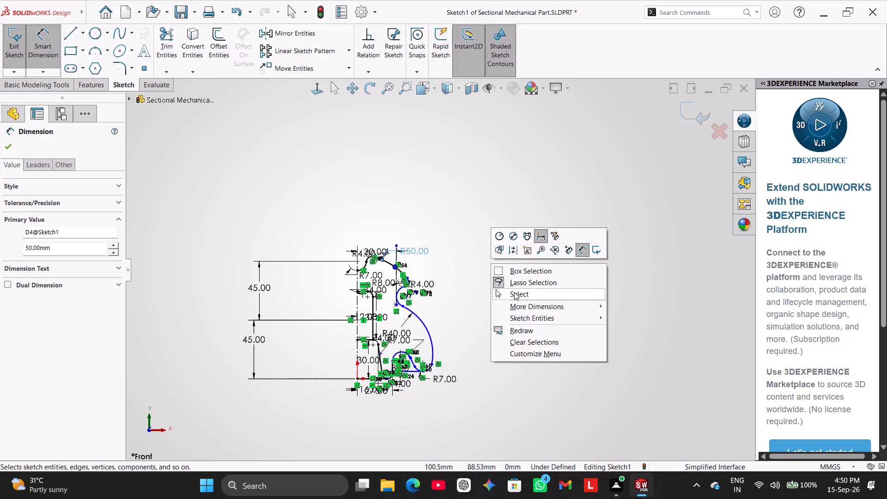
{"action": "left_click", "coordinate": [514, 292]}
Add a Vertical relation between the upper and lower endpoints of the R8 groove arc.
{"action": "left_click", "coordinate": [317, 89]}
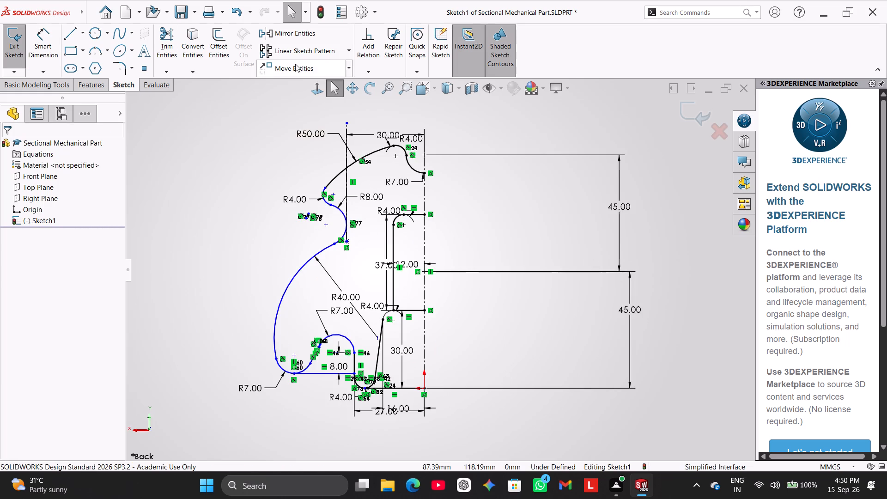
{"action": "left_click", "coordinate": [324, 89]}
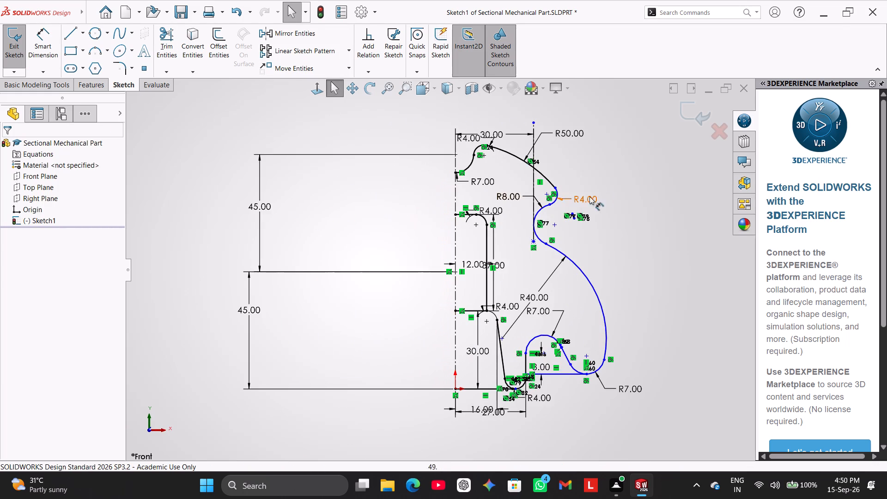
{"action": "left_click", "coordinate": [648, 155]}
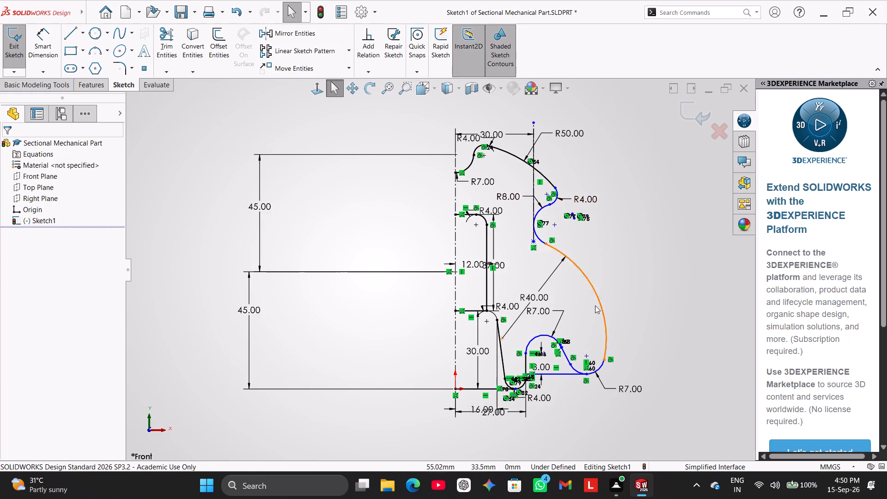
{"action": "scroll", "coordinate": [595, 306], "scroll_direction": "down", "scroll_amount": 3}
{"action": "scroll", "coordinate": [522, 406], "scroll_direction": "down", "scroll_amount": 1}
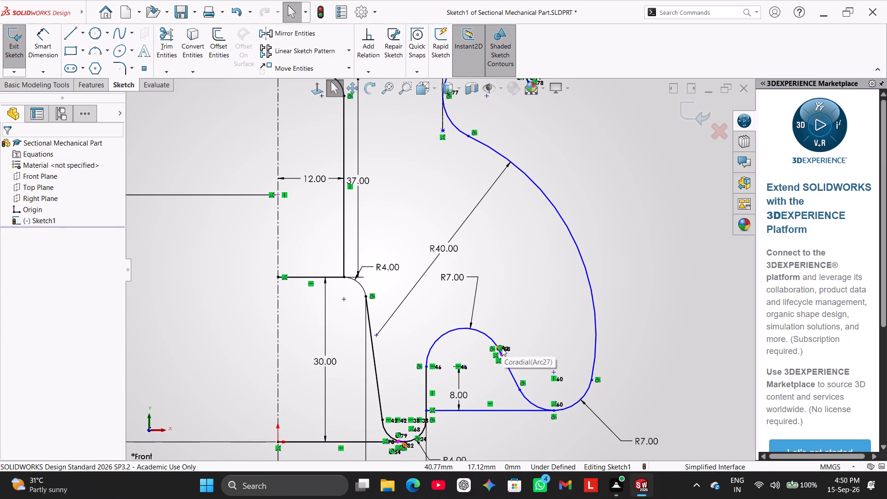
{"action": "scroll", "coordinate": [502, 348], "scroll_direction": "down", "scroll_amount": 1}
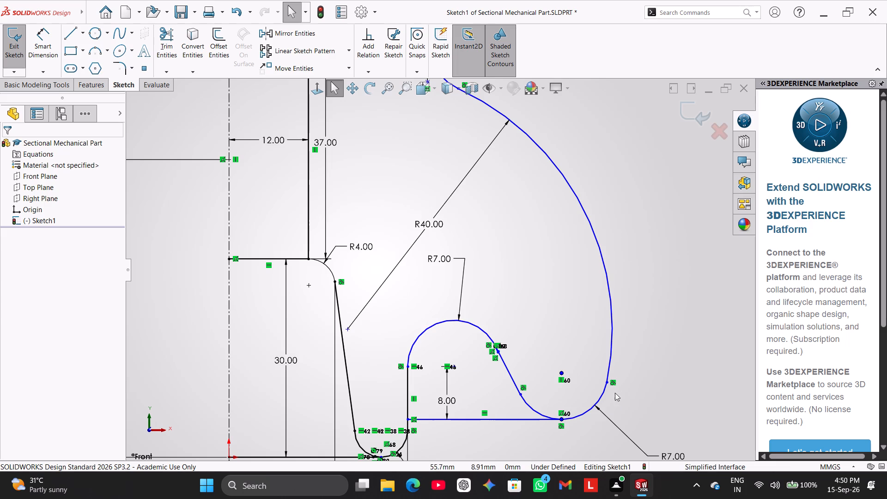
{"action": "scroll", "coordinate": [620, 382], "scroll_direction": "up", "scroll_amount": 2}
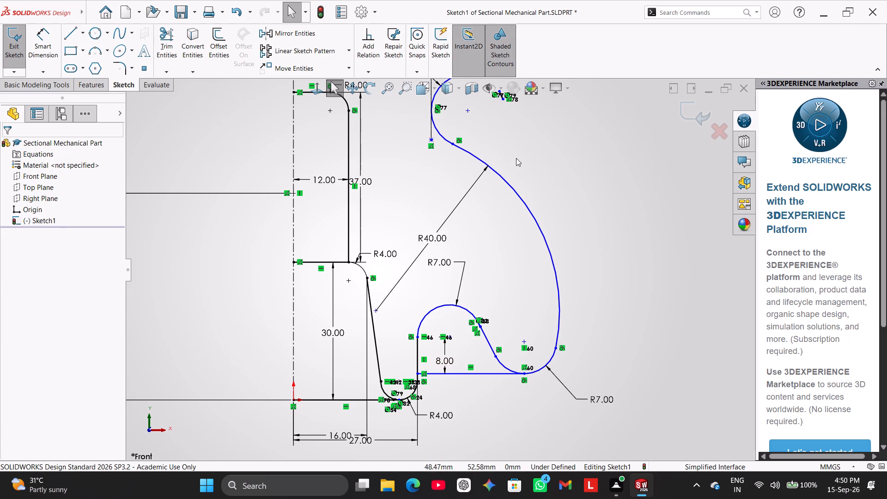
{"action": "scroll", "coordinate": [516, 164], "scroll_direction": "up", "scroll_amount": 2}
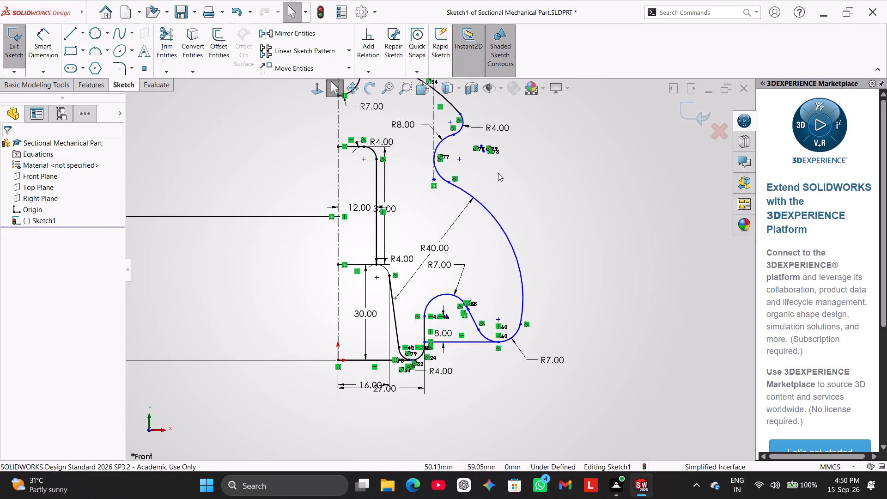
{"action": "left_click", "coordinate": [454, 133], "text": "ctrl"}
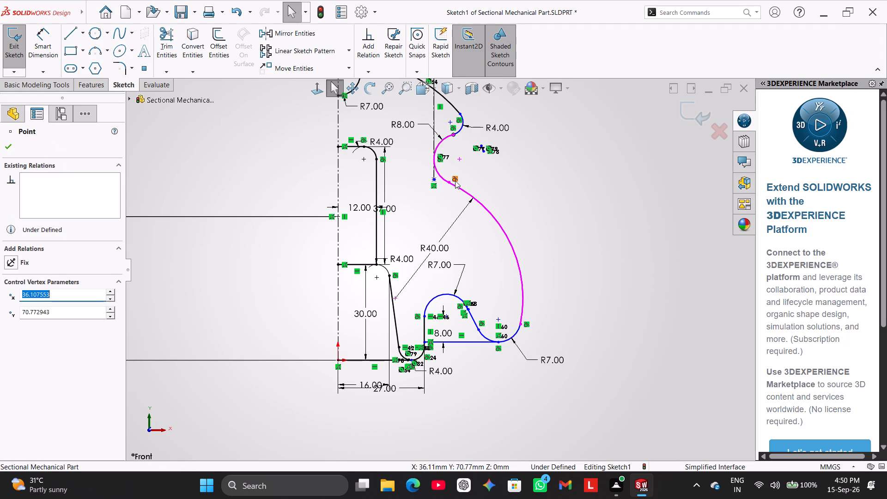
{"action": "left_click", "coordinate": [450, 182], "text": "ctrl"}
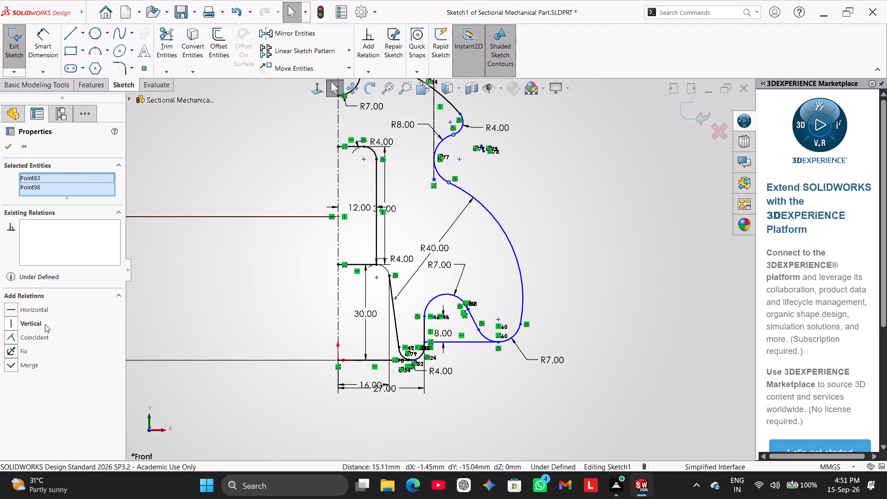
{"action": "left_click", "coordinate": [36, 322]}
{"action": "left_click", "coordinate": [616, 166]}
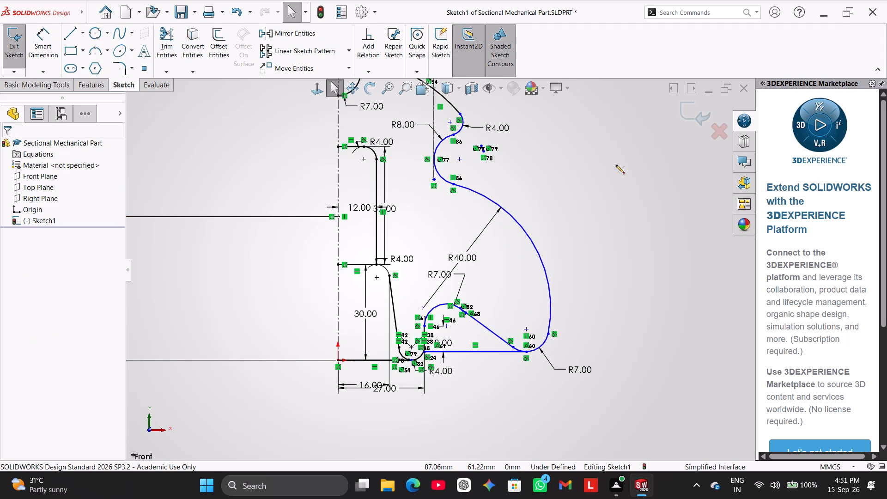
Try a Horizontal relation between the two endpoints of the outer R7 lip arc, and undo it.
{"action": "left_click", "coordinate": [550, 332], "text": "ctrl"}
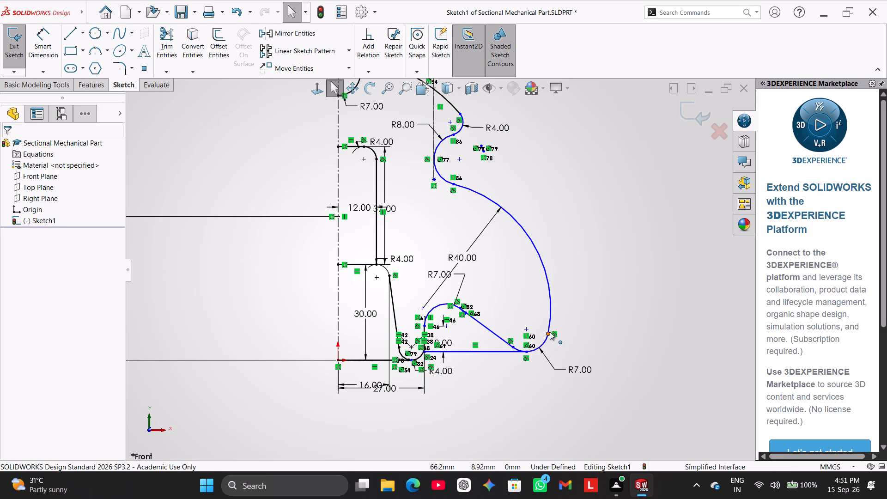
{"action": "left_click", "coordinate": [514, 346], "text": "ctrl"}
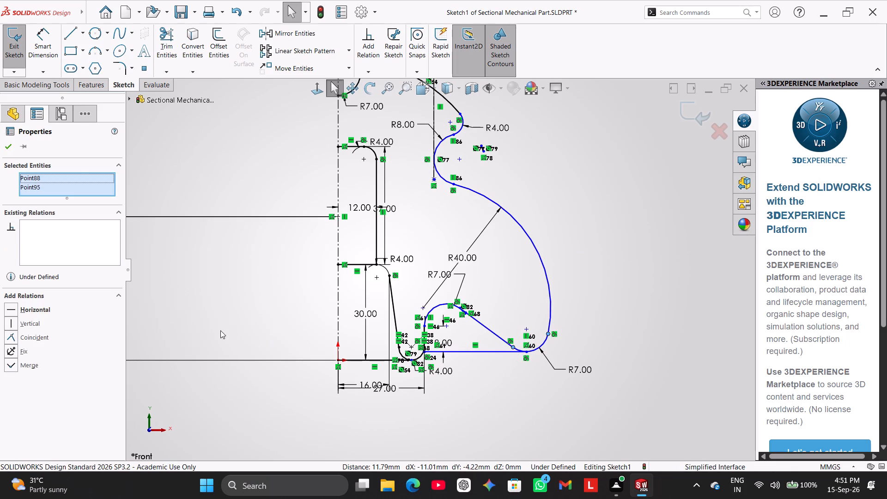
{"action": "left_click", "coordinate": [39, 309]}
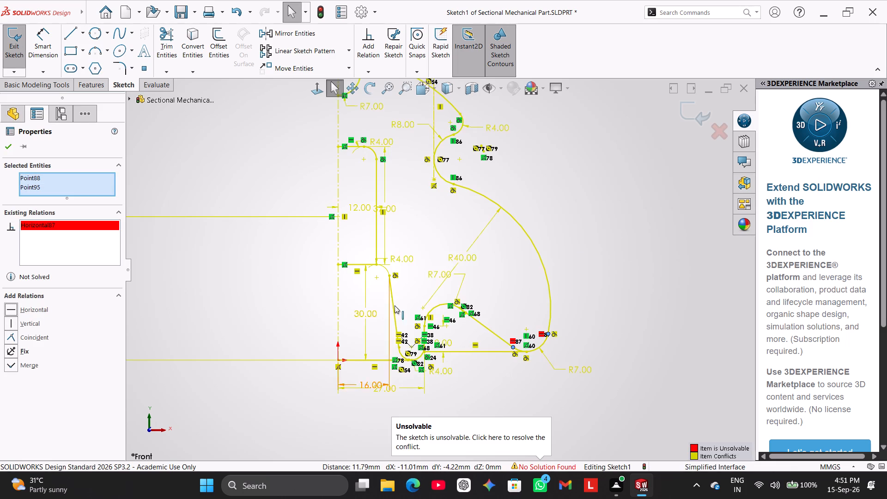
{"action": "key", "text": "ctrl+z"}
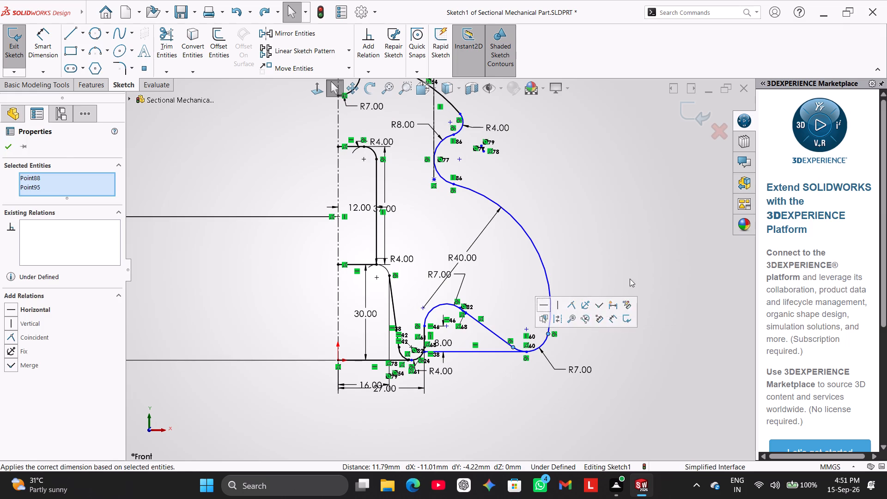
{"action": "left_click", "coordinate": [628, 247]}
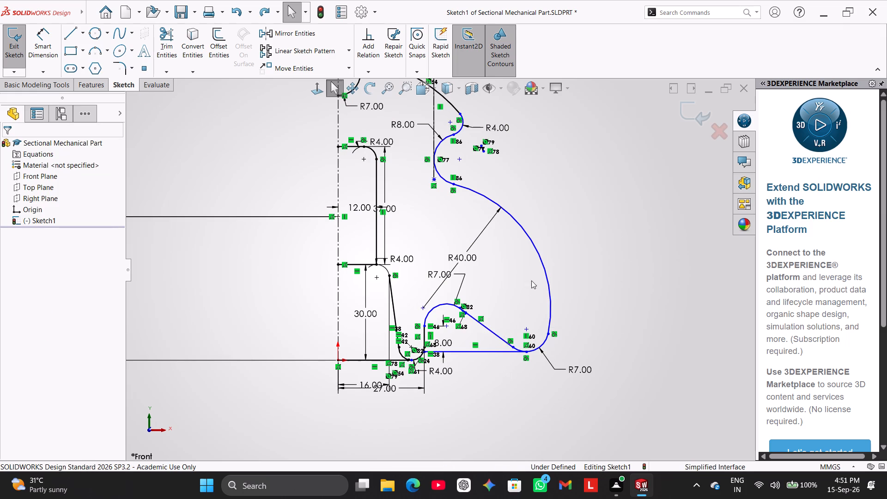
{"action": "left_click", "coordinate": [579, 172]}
Delete the stray arc fragment beside the R8 groove, along with its coradial relation to the upper outer arc.
{"action": "right_click", "coordinate": [583, 189]}
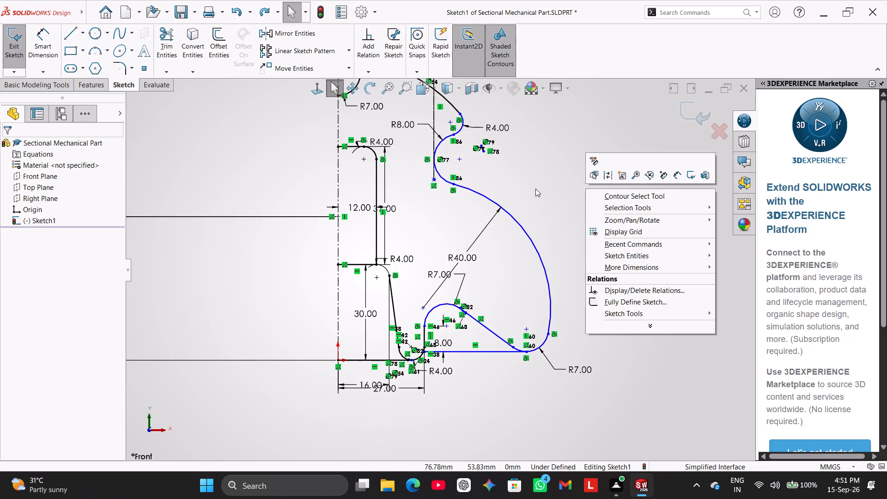
{"action": "left_click", "coordinate": [535, 189]}
{"action": "scroll", "coordinate": [457, 160], "scroll_direction": "down", "scroll_amount": 7}
{"action": "scroll", "coordinate": [504, 212], "scroll_direction": "down", "scroll_amount": 1}
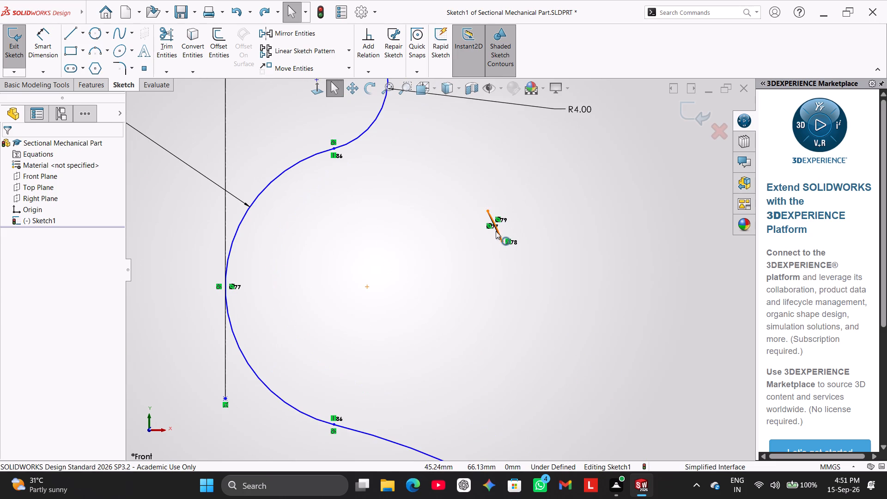
{"action": "right_click", "coordinate": [496, 231]}
{"action": "left_click", "coordinate": [545, 398]}
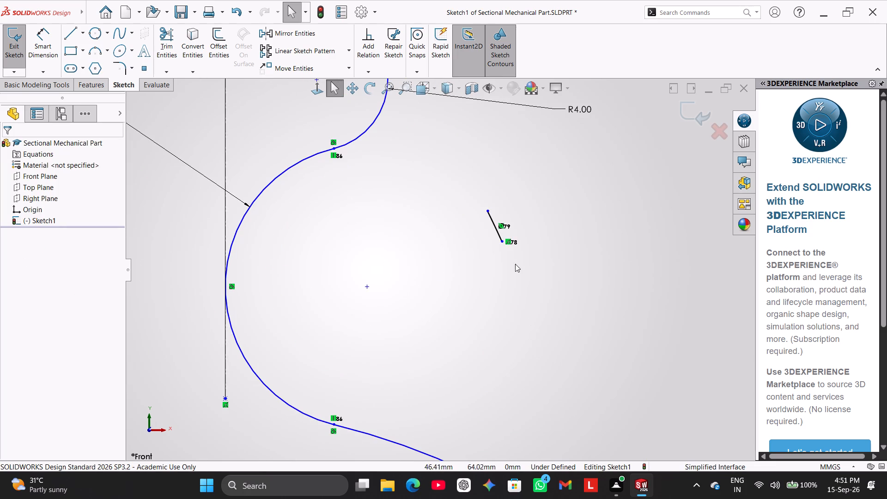
{"action": "right_click", "coordinate": [495, 231]}
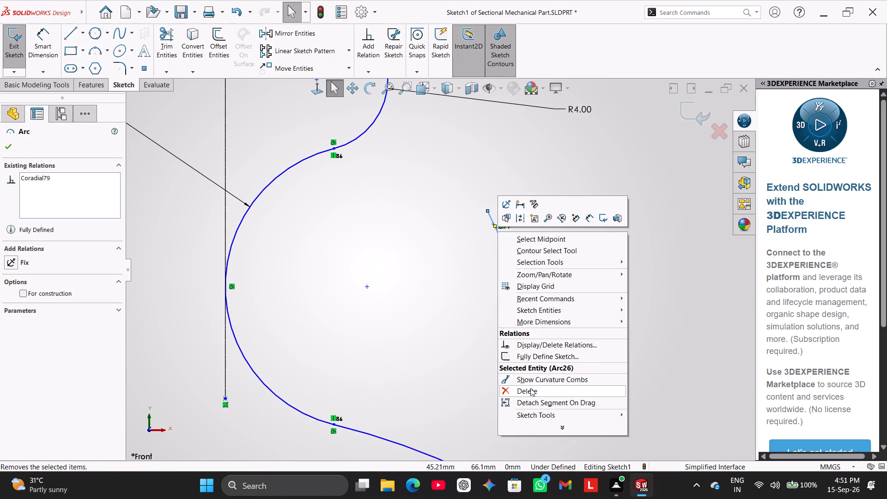
{"action": "left_click", "coordinate": [530, 388]}
{"action": "scroll", "coordinate": [524, 312], "scroll_direction": "up", "scroll_amount": 12}
{"action": "scroll", "coordinate": [499, 290], "scroll_direction": "down", "scroll_amount": 2}
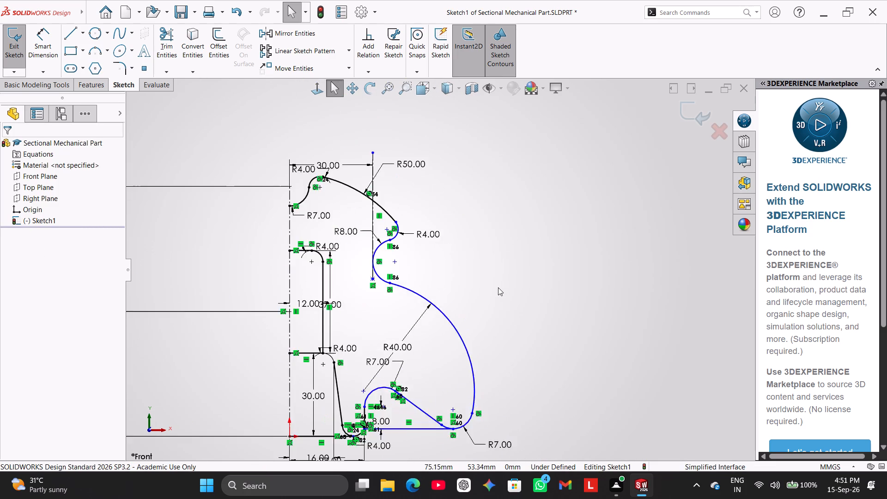
Shorten the vertical reference line 30 mm from the axis at both ends, snapping its lower endpoint onto the R8 groove arc.
{"action": "scroll", "coordinate": [498, 287], "scroll_direction": "down", "scroll_amount": 1}
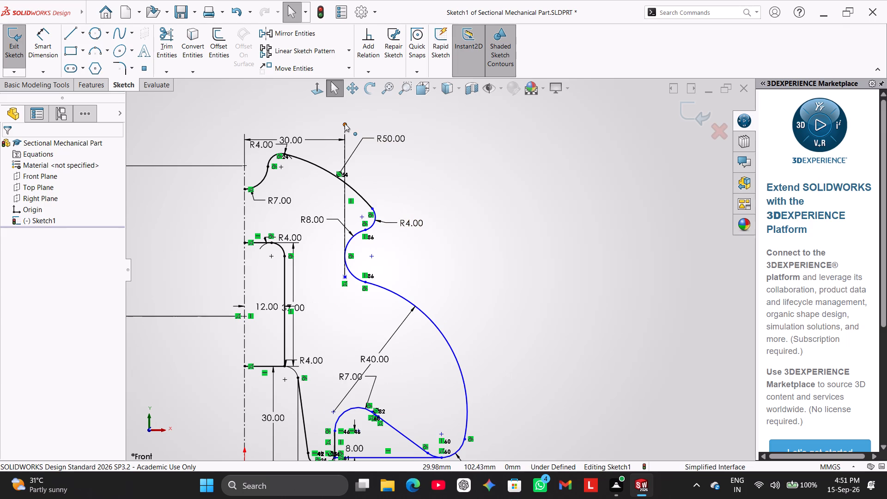
{"action": "left_click_drag", "start_coordinate": [345, 123], "coordinate": [342, 147]}
{"action": "left_click", "coordinate": [461, 204]}
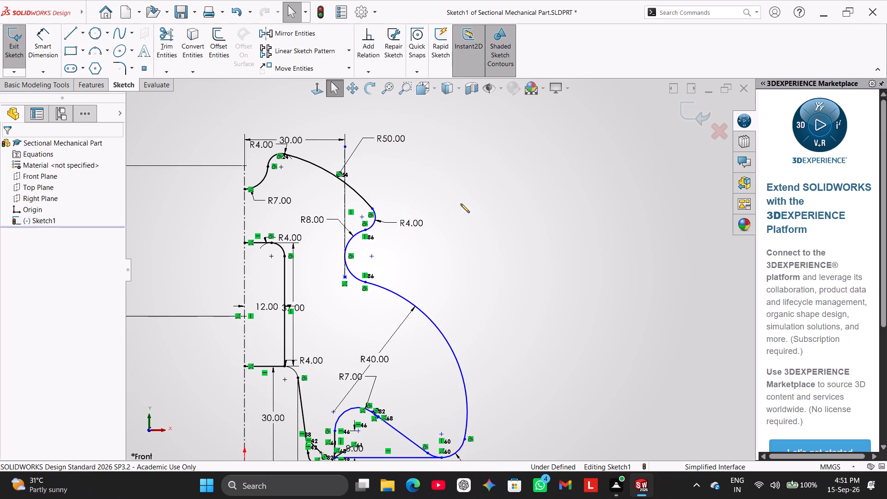
{"action": "left_click_drag", "start_coordinate": [347, 276], "coordinate": [347, 259]}
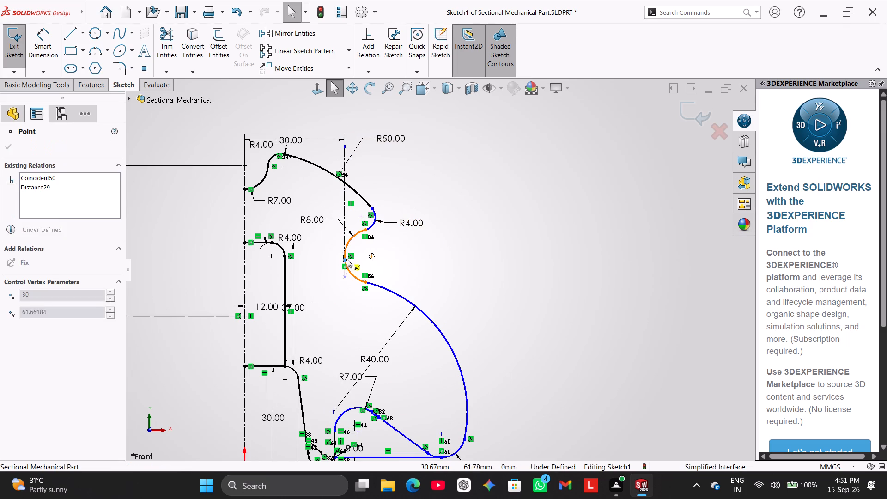
{"action": "left_click_drag", "start_coordinate": [347, 259], "coordinate": [347, 257]}
{"action": "left_click", "coordinate": [580, 207]}
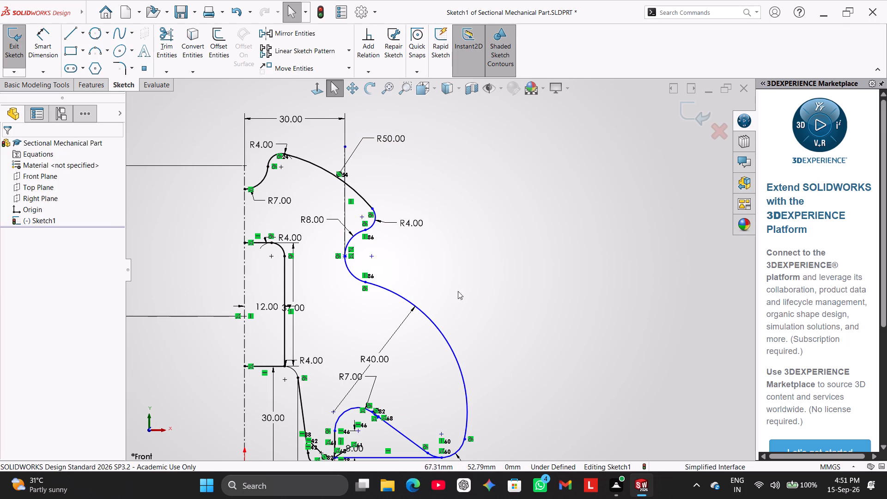
Dimension the centre of the outer R7 lip arc 6 mm above the base line that starts at the origin.
{"action": "scroll", "coordinate": [380, 289], "scroll_direction": "up", "scroll_amount": 2}
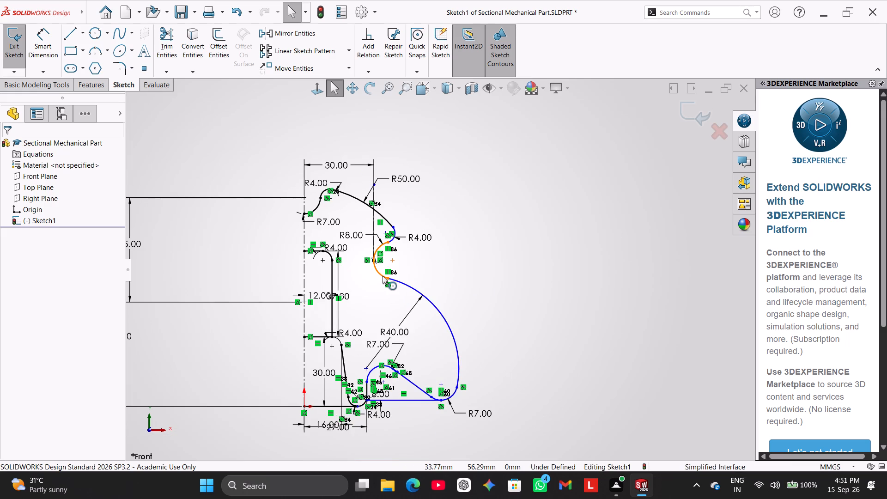
{"action": "scroll", "coordinate": [278, 345], "scroll_direction": "up", "scroll_amount": 2}
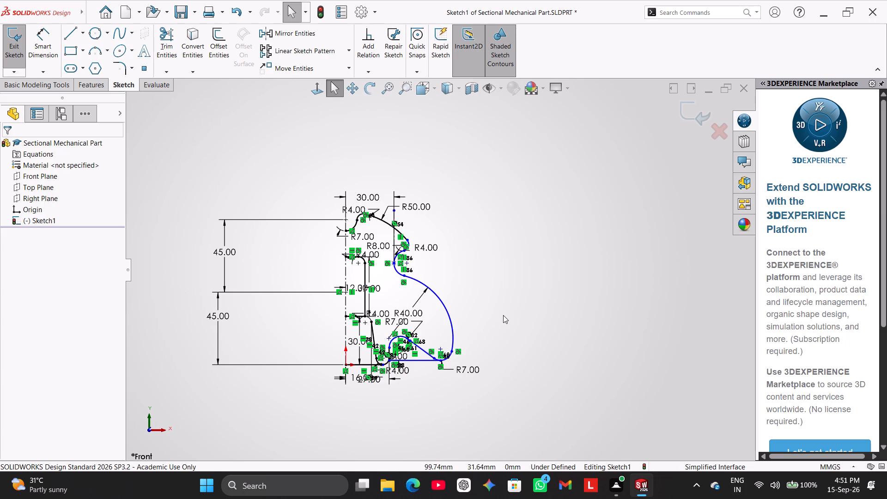
{"action": "scroll", "coordinate": [493, 322], "scroll_direction": "down", "scroll_amount": 4}
{"action": "scroll", "coordinate": [392, 384], "scroll_direction": "up", "scroll_amount": 3}
{"action": "scroll", "coordinate": [394, 354], "scroll_direction": "down", "scroll_amount": 3}
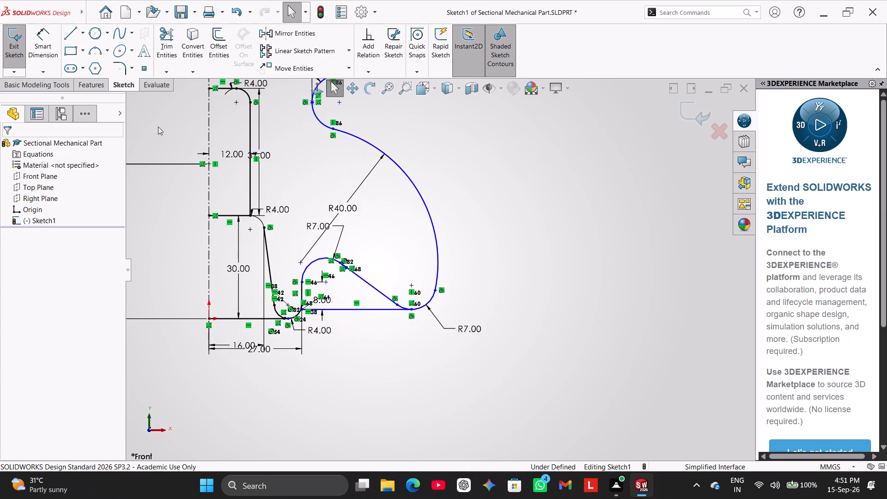
{"action": "left_click", "coordinate": [40, 45]}
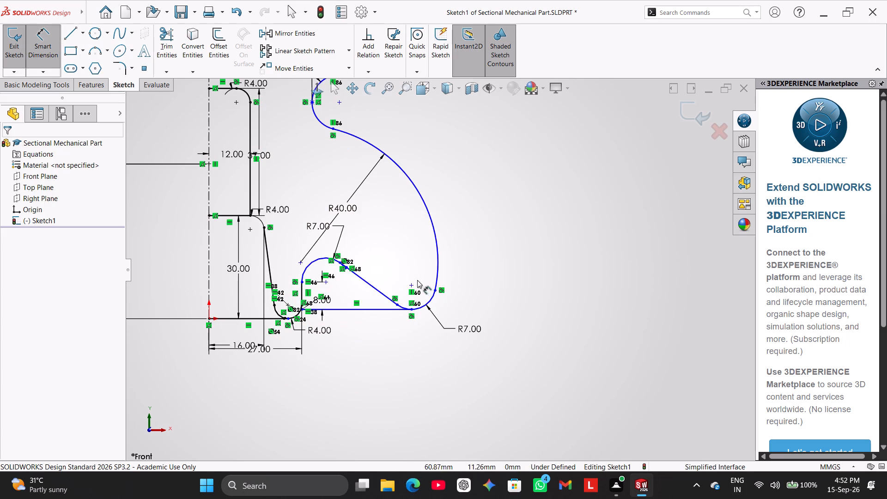
{"action": "left_click", "coordinate": [409, 284]}
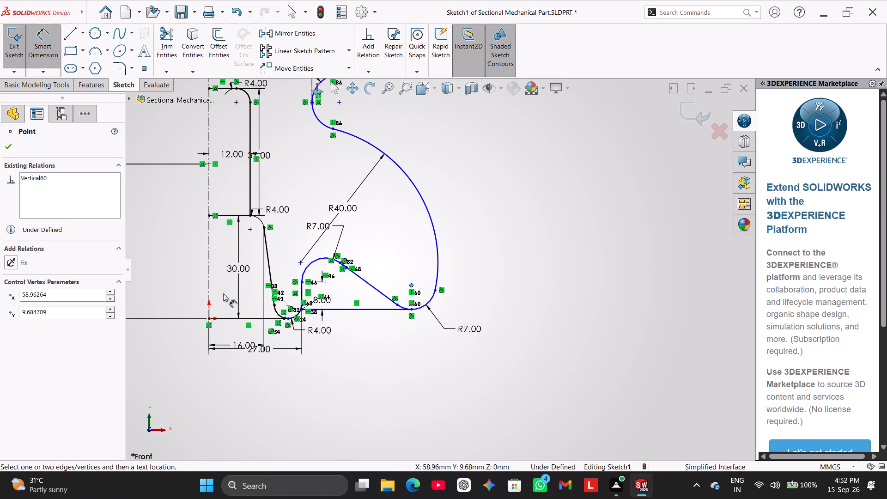
{"action": "left_click", "coordinate": [212, 318]}
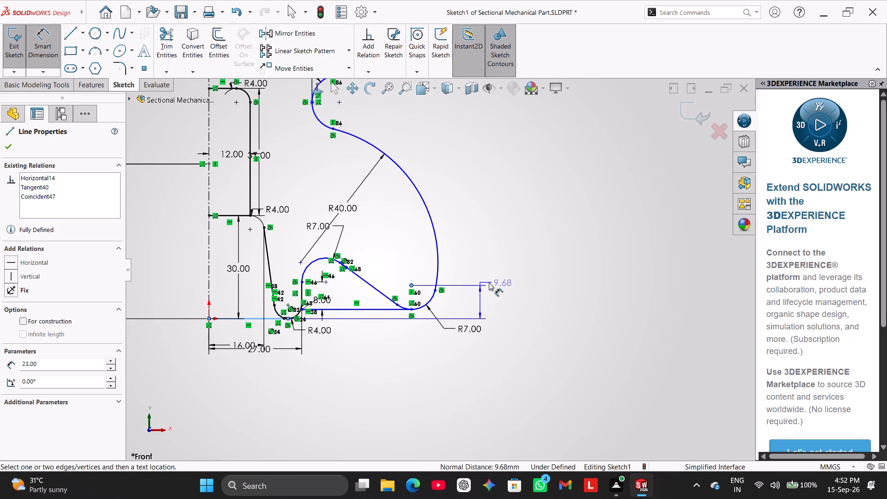
{"action": "left_click", "coordinate": [476, 301]}
{"action": "key", "text": "6"}
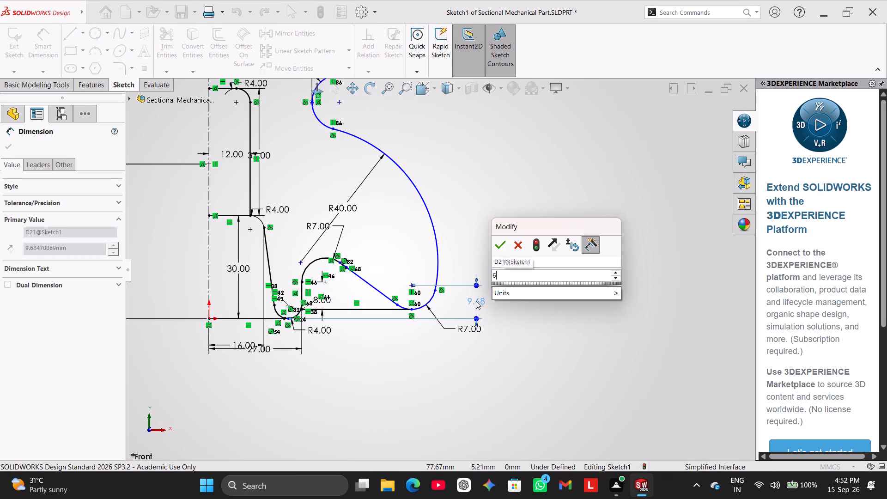
{"action": "key", "text": "Return"}
{"action": "left_click", "coordinate": [506, 209]}
{"action": "right_click", "coordinate": [506, 210]}
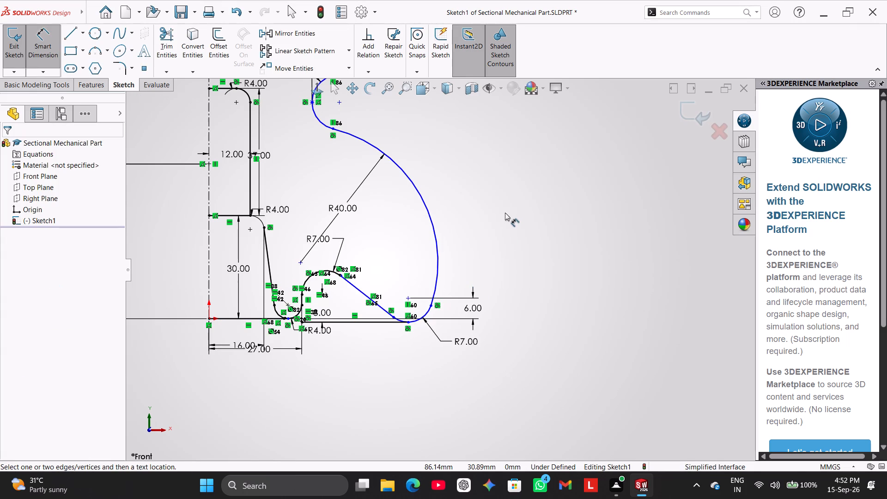
{"action": "left_click", "coordinate": [539, 244]}
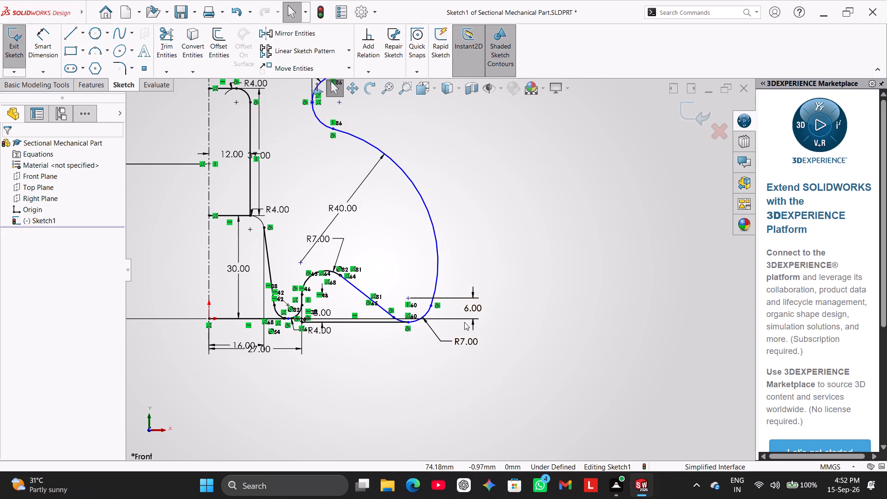
Delete the stray arc fragment beside the point where the base line meets the lower R4 groove arc.
{"action": "scroll", "coordinate": [450, 280], "scroll_direction": "up", "scroll_amount": 1}
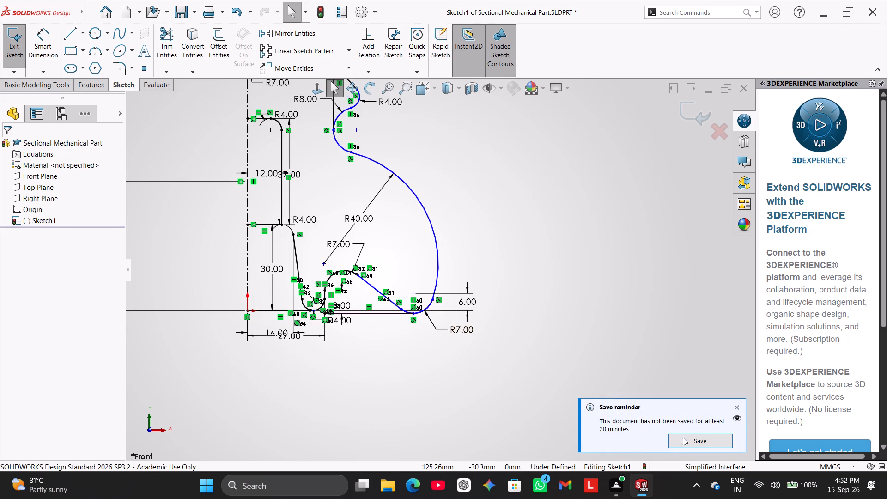
{"action": "scroll", "coordinate": [390, 310], "scroll_direction": "down", "scroll_amount": 2}
{"action": "scroll", "coordinate": [300, 303], "scroll_direction": "down", "scroll_amount": 5}
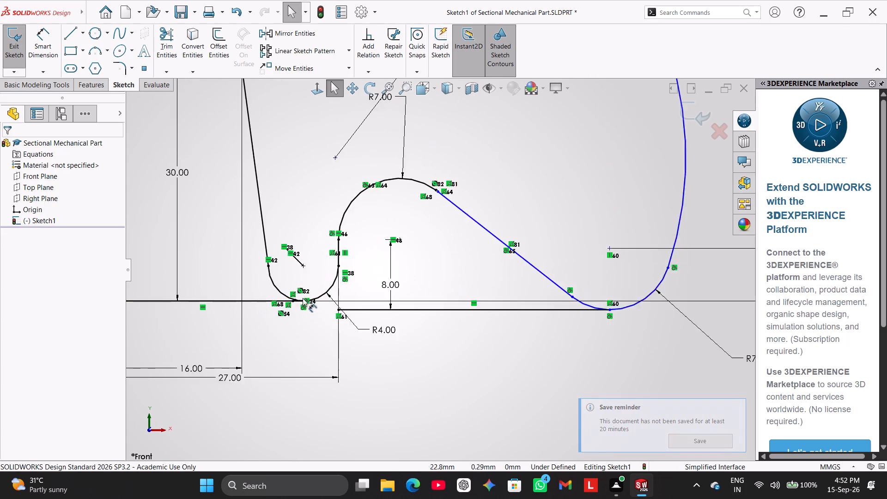
{"action": "scroll", "coordinate": [303, 298], "scroll_direction": "down", "scroll_amount": 7}
{"action": "scroll", "coordinate": [467, 268], "scroll_direction": "down", "scroll_amount": 4}
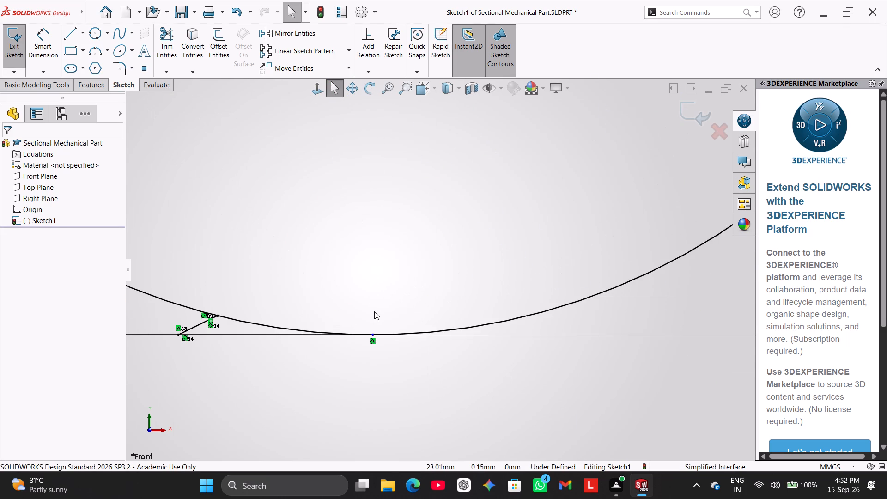
{"action": "scroll", "coordinate": [374, 311], "scroll_direction": "up", "scroll_amount": 13}
{"action": "scroll", "coordinate": [452, 278], "scroll_direction": "down", "scroll_amount": 5}
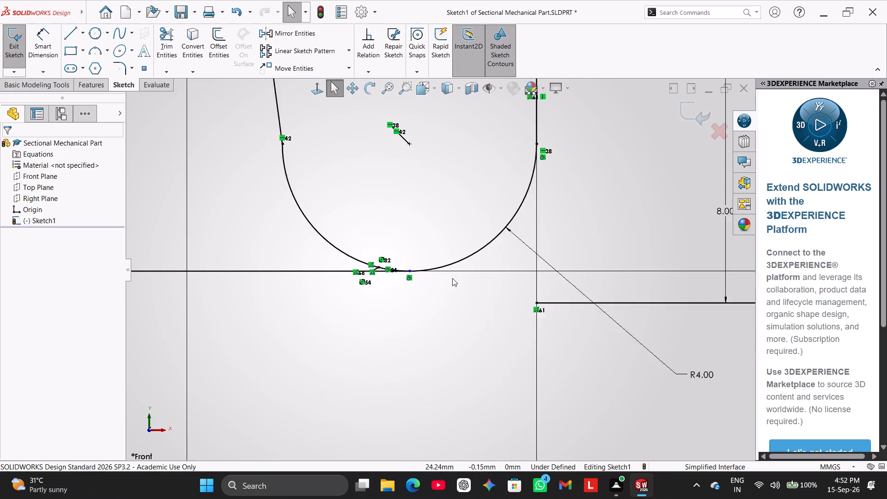
{"action": "scroll", "coordinate": [439, 275], "scroll_direction": "down", "scroll_amount": 8}
{"action": "scroll", "coordinate": [311, 239], "scroll_direction": "up", "scroll_amount": 6}
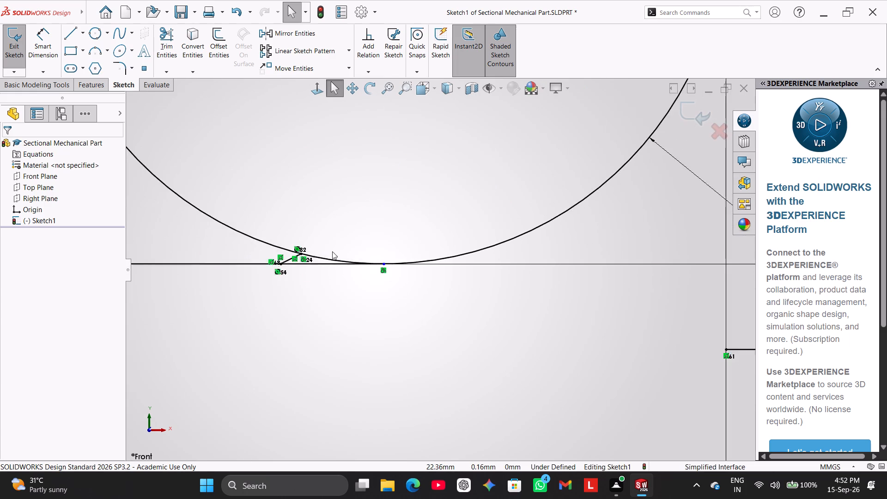
{"action": "scroll", "coordinate": [332, 251], "scroll_direction": "up", "scroll_amount": 3}
{"action": "scroll", "coordinate": [340, 256], "scroll_direction": "down", "scroll_amount": 13}
{"action": "scroll", "coordinate": [626, 323], "scroll_direction": "up", "scroll_amount": 6}
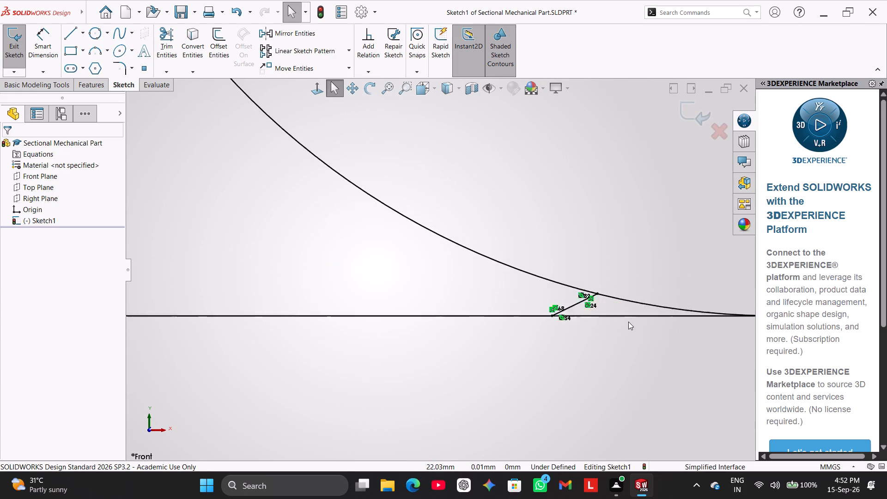
{"action": "scroll", "coordinate": [628, 322], "scroll_direction": "up", "scroll_amount": 1}
{"action": "scroll", "coordinate": [622, 319], "scroll_direction": "down", "scroll_amount": 3}
{"action": "right_click", "coordinate": [440, 269]}
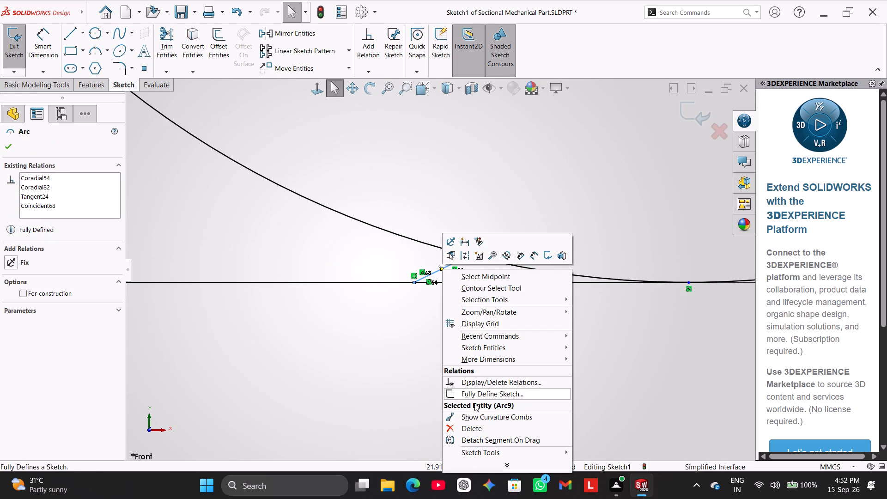
{"action": "left_click", "coordinate": [479, 426]}
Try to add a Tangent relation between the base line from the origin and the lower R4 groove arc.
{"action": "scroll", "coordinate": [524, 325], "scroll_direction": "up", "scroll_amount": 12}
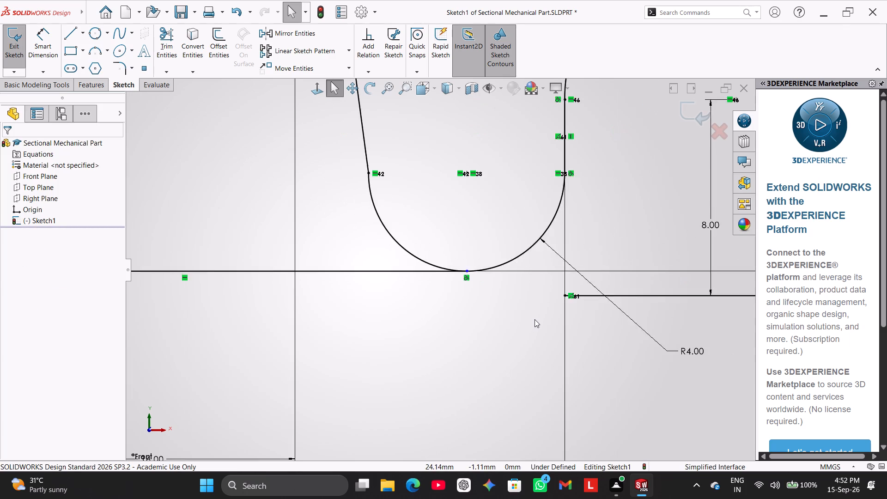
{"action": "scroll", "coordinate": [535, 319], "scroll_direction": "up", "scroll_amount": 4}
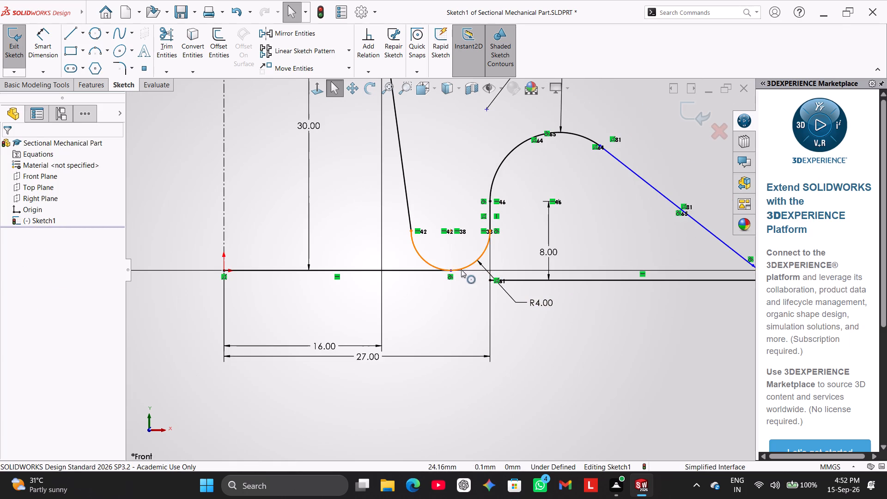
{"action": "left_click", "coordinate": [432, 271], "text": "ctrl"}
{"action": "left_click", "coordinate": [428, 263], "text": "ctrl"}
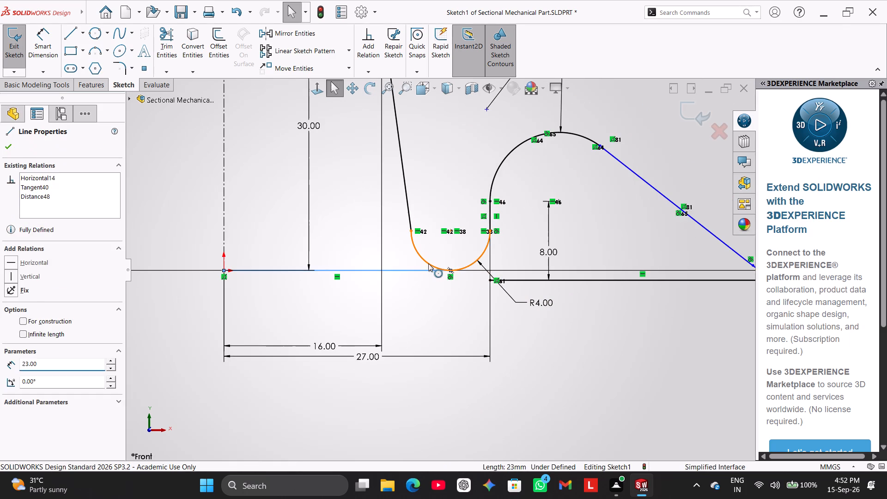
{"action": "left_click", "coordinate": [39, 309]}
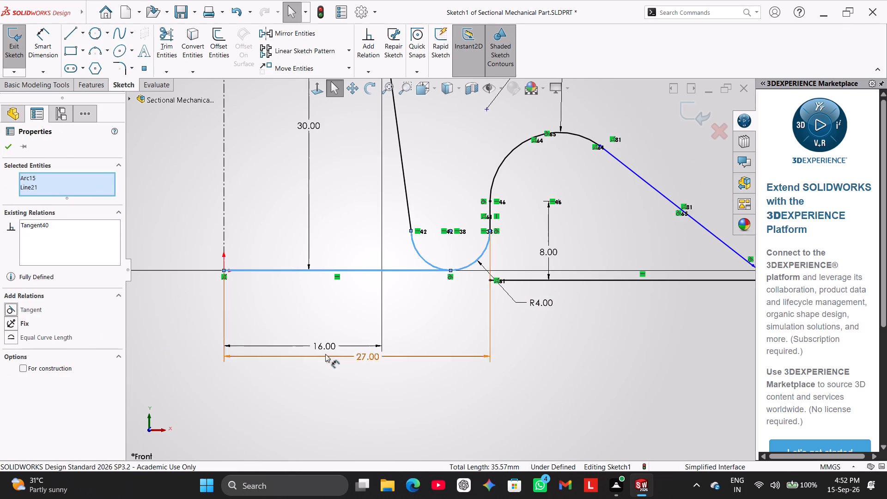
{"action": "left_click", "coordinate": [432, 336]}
Examine closely the contact point between the base line from the origin and the lower R4 groove arc.
{"action": "scroll", "coordinate": [465, 289], "scroll_direction": "down", "scroll_amount": 8}
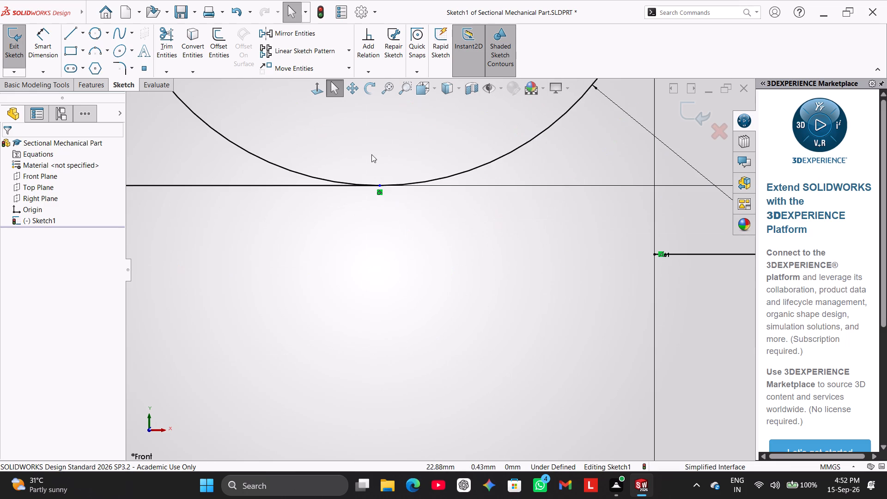
{"action": "scroll", "coordinate": [371, 154], "scroll_direction": "down", "scroll_amount": 17}
{"action": "scroll", "coordinate": [400, 362], "scroll_direction": "down", "scroll_amount": 7}
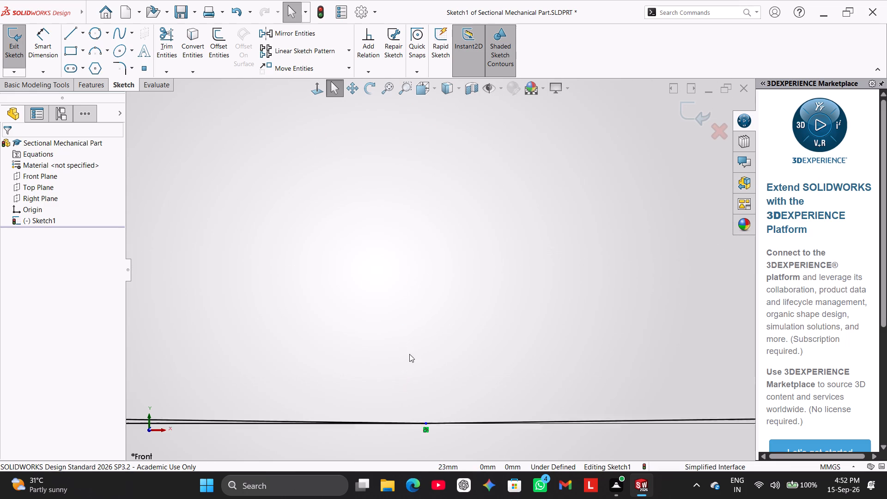
{"action": "scroll", "coordinate": [409, 354], "scroll_direction": "down", "scroll_amount": 5}
{"action": "scroll", "coordinate": [466, 436], "scroll_direction": "down", "scroll_amount": 10}
{"action": "scroll", "coordinate": [264, 228], "scroll_direction": "down", "scroll_amount": 4}
{"action": "scroll", "coordinate": [242, 217], "scroll_direction": "up", "scroll_amount": 6}
{"action": "scroll", "coordinate": [283, 239], "scroll_direction": "down", "scroll_amount": 12}
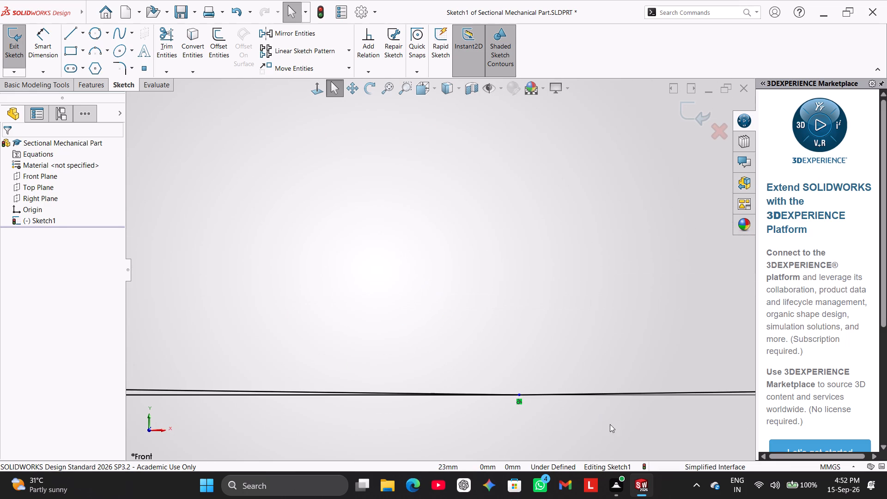
{"action": "scroll", "coordinate": [537, 389], "scroll_direction": "down", "scroll_amount": 13}
{"action": "right_click", "coordinate": [517, 402]}
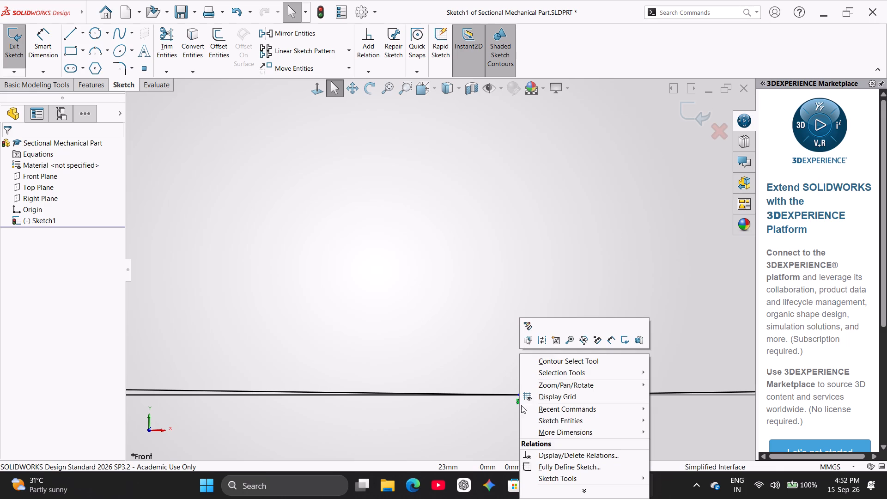
{"action": "left_click", "coordinate": [504, 416]}
{"action": "right_click", "coordinate": [520, 401]}
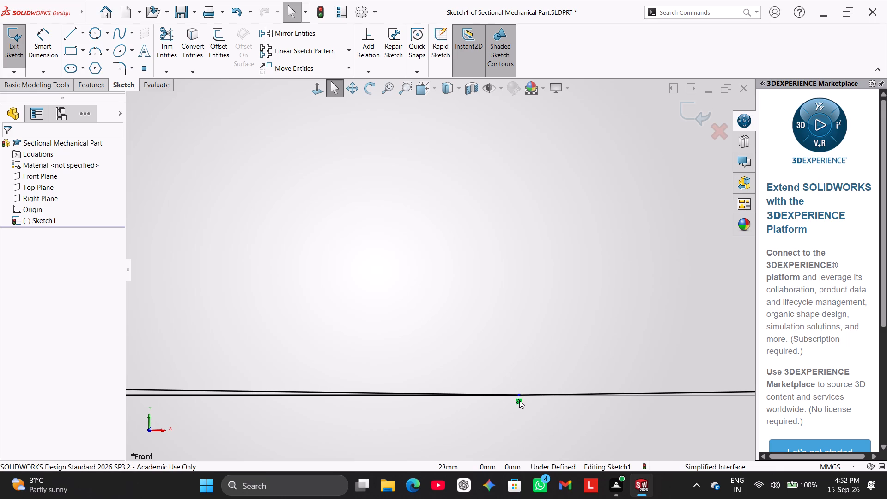
{"action": "left_click", "coordinate": [498, 435]}
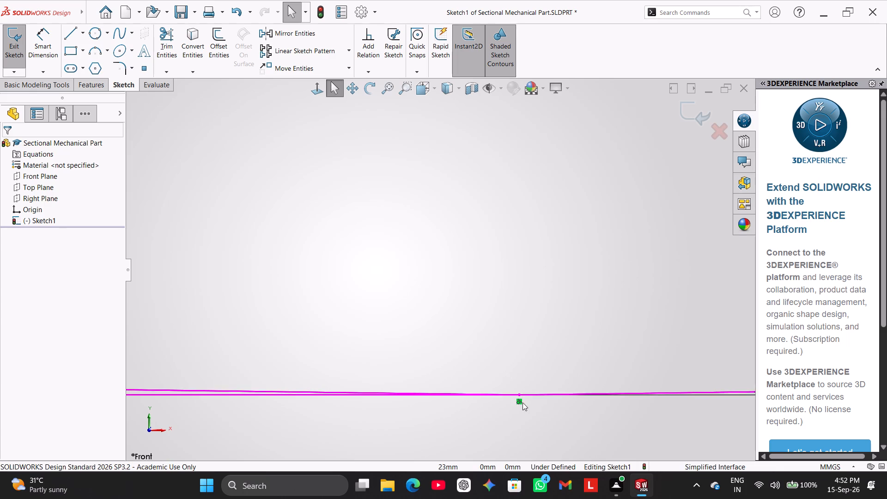
{"action": "right_click", "coordinate": [516, 400]}
{"action": "left_click", "coordinate": [497, 426]}
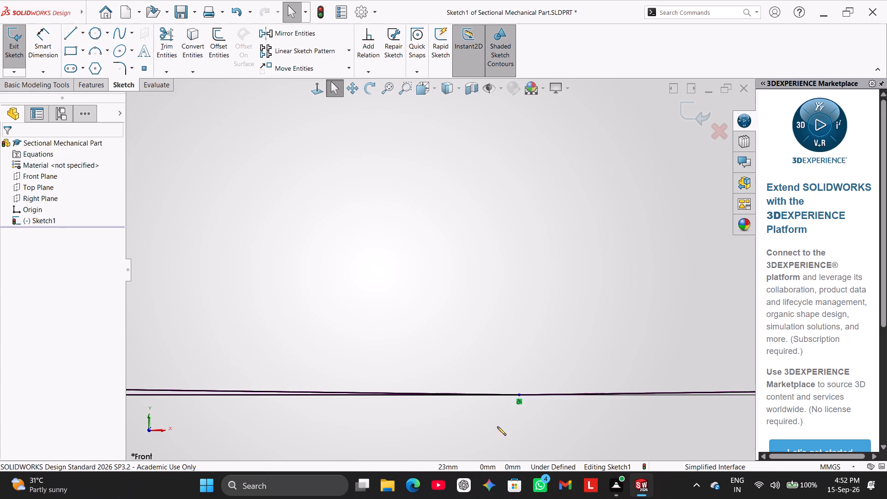
{"action": "scroll", "coordinate": [496, 424], "scroll_direction": "up", "scroll_amount": 20}
{"action": "scroll", "coordinate": [496, 424], "scroll_direction": "up", "scroll_amount": 12}
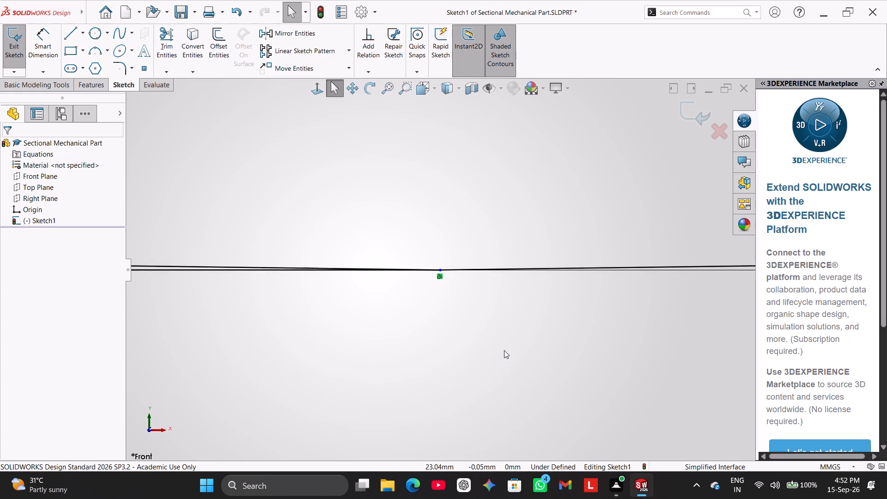
{"action": "scroll", "coordinate": [504, 350], "scroll_direction": "up", "scroll_amount": 19}
{"action": "scroll", "coordinate": [494, 314], "scroll_direction": "up", "scroll_amount": 1}
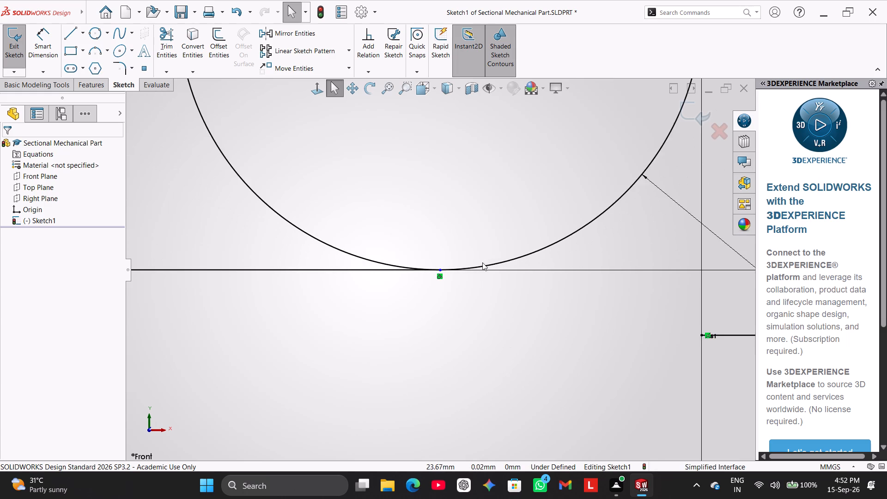
{"action": "scroll", "coordinate": [482, 262], "scroll_direction": "up", "scroll_amount": 4}
{"action": "scroll", "coordinate": [397, 274], "scroll_direction": "up", "scroll_amount": 4}
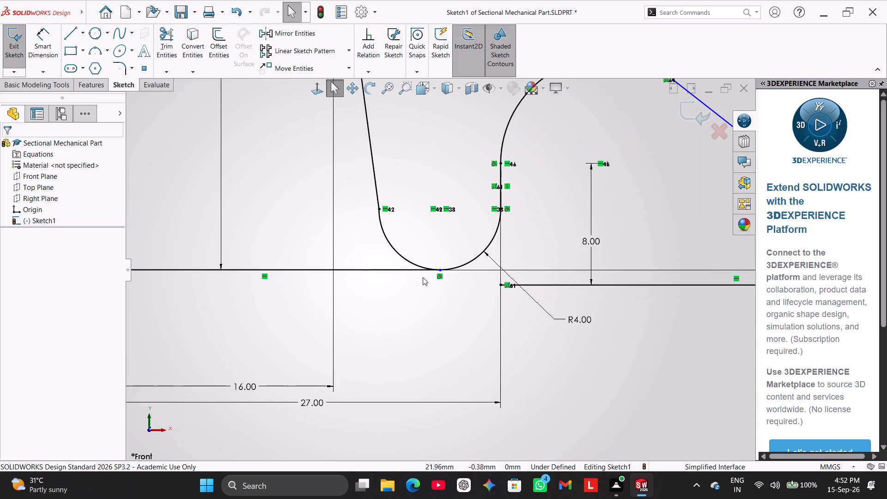
{"action": "scroll", "coordinate": [425, 278], "scroll_direction": "up", "scroll_amount": 2}
{"action": "right_click", "coordinate": [437, 299]}
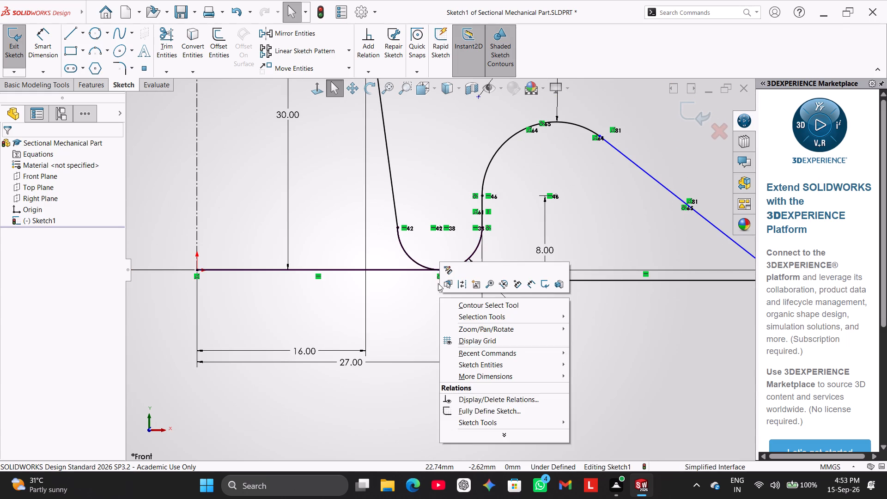
{"action": "left_click", "coordinate": [433, 285]}
{"action": "left_click", "coordinate": [424, 294]}
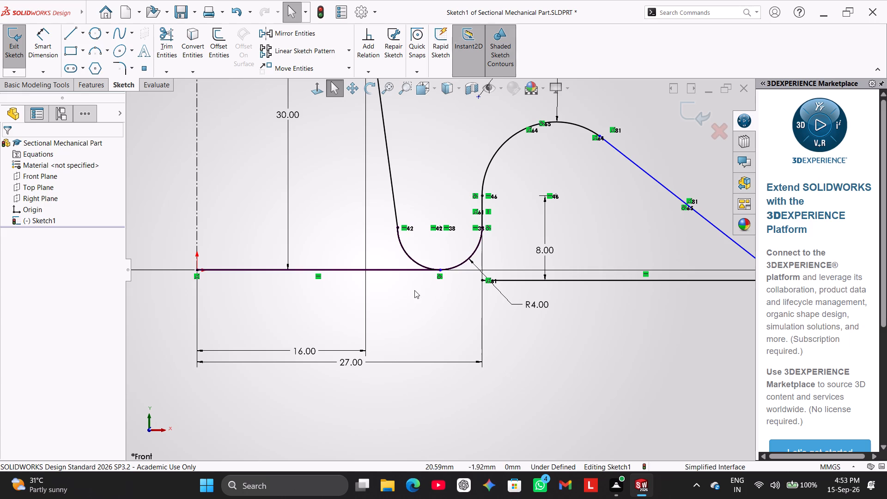
{"action": "left_click", "coordinate": [318, 296]}
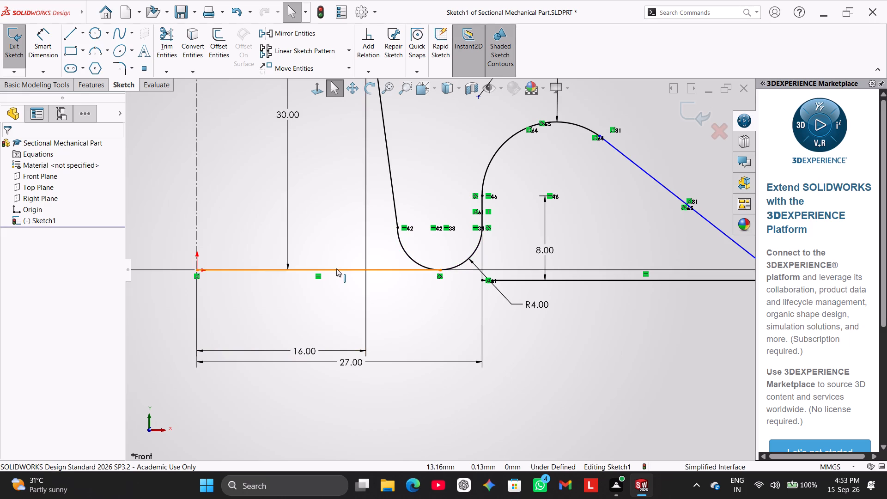
Delete the horizontal base line that runs from the origin to the lower R4 groove arc, including its associated dimension references.
{"action": "right_click", "coordinate": [336, 269]}
{"action": "left_click", "coordinate": [392, 415]}
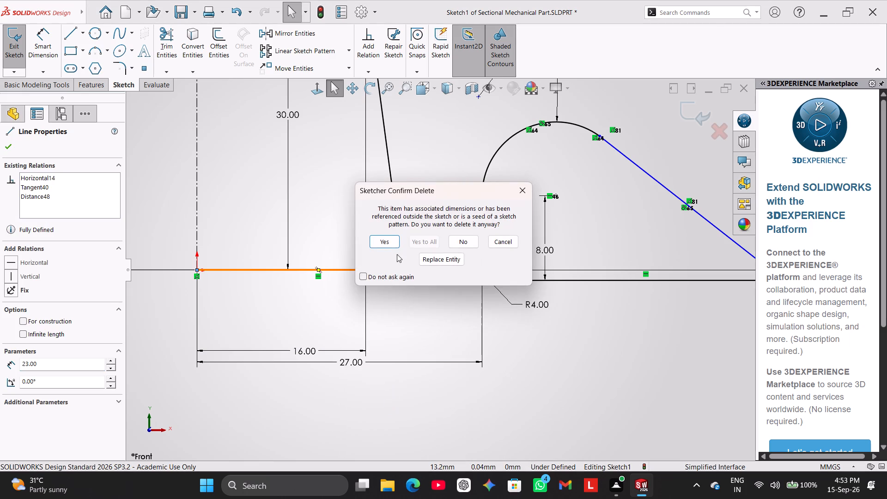
{"action": "left_click", "coordinate": [394, 242]}
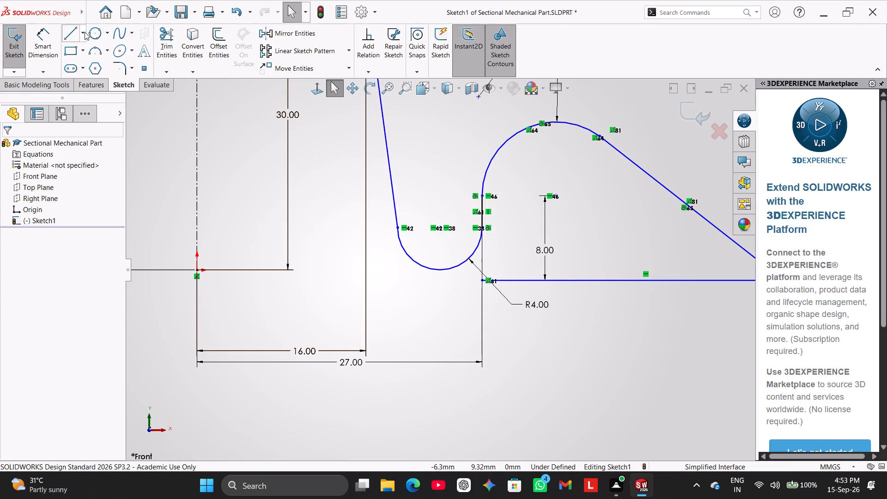
Draw a new horizontal base line from the origin to the lowest point of the lower R4 groove arc.
{"action": "left_click", "coordinate": [72, 32]}
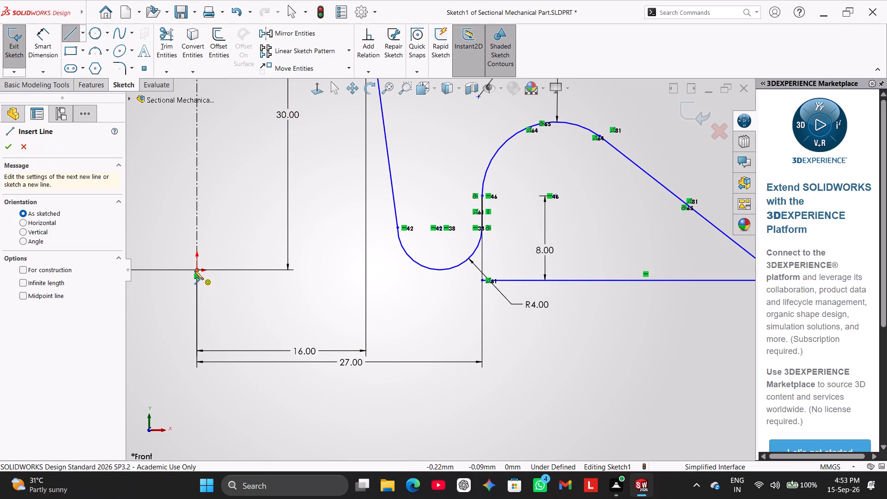
{"action": "left_click", "coordinate": [194, 271]}
{"action": "left_click", "coordinate": [439, 269]}
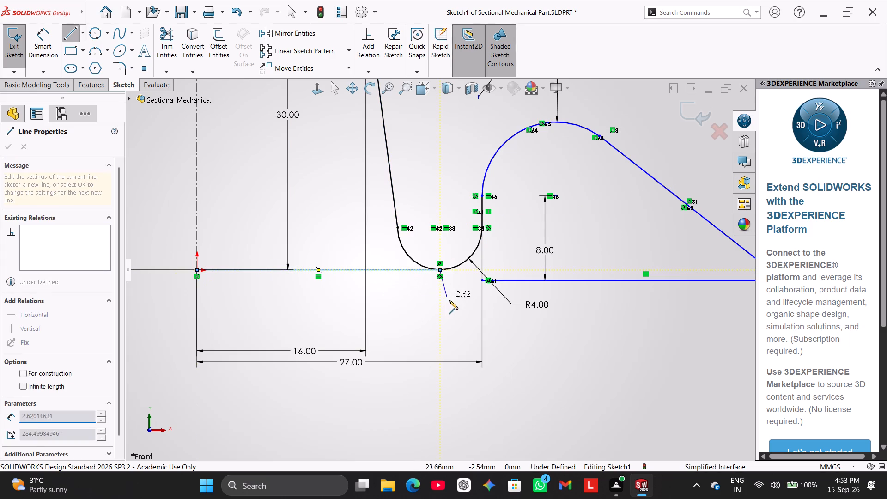
{"action": "right_click", "coordinate": [449, 300]}
{"action": "left_click", "coordinate": [467, 304]}
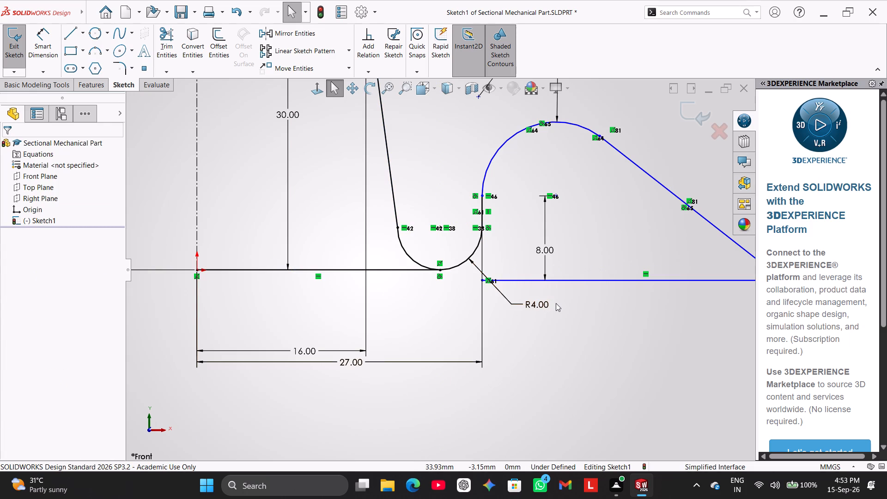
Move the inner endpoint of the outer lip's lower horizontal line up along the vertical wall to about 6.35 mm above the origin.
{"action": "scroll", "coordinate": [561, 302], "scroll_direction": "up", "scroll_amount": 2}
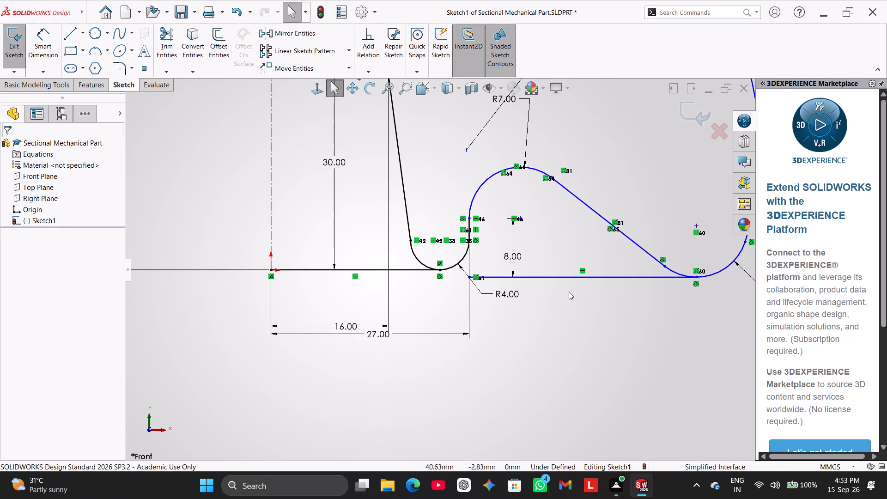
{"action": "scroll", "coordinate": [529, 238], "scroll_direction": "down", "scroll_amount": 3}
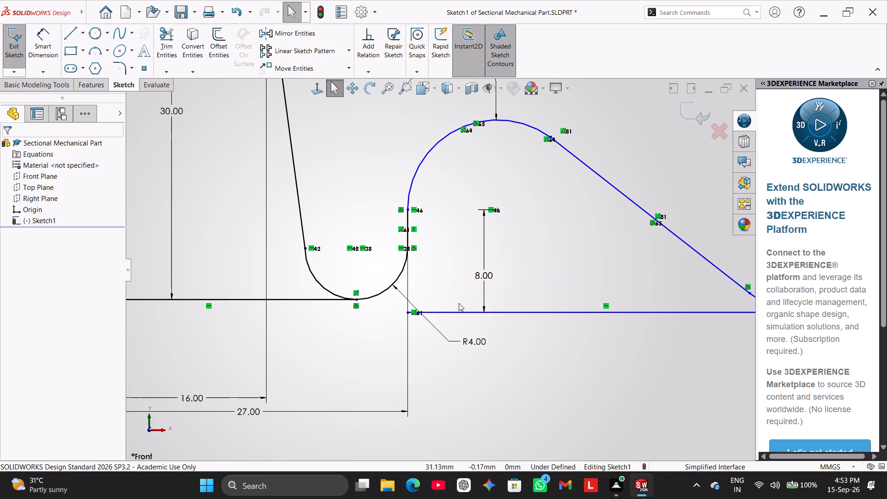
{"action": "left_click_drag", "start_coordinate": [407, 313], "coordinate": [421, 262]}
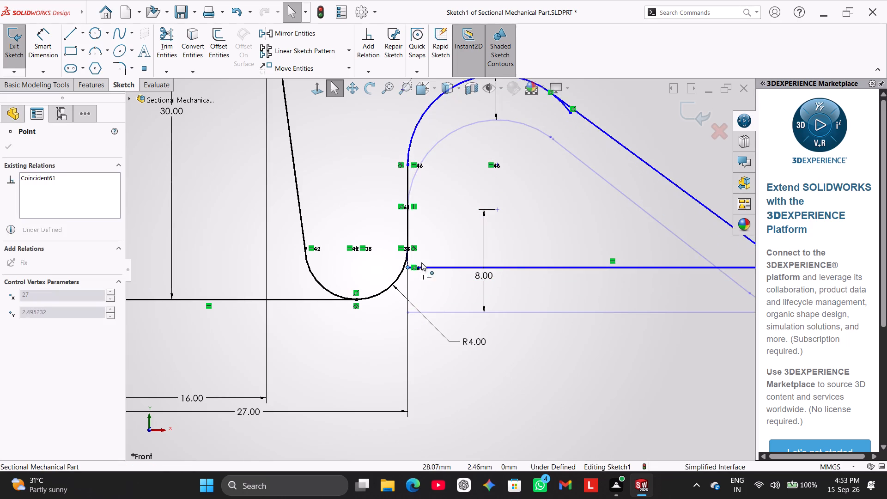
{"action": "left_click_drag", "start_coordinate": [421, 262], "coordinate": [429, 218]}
Shift the outer lip's lower horizontal line up and down to test its freedom, leaving it above the base line and about 29.5 mm long.
{"action": "scroll", "coordinate": [564, 308], "scroll_direction": "up", "scroll_amount": 2}
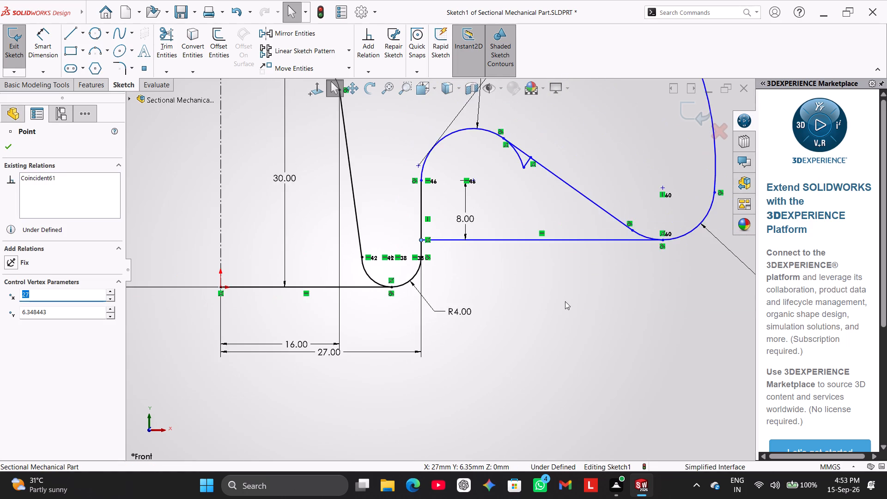
{"action": "scroll", "coordinate": [565, 301], "scroll_direction": "up", "scroll_amount": 3}
{"action": "left_click_drag", "start_coordinate": [495, 248], "coordinate": [495, 233]}
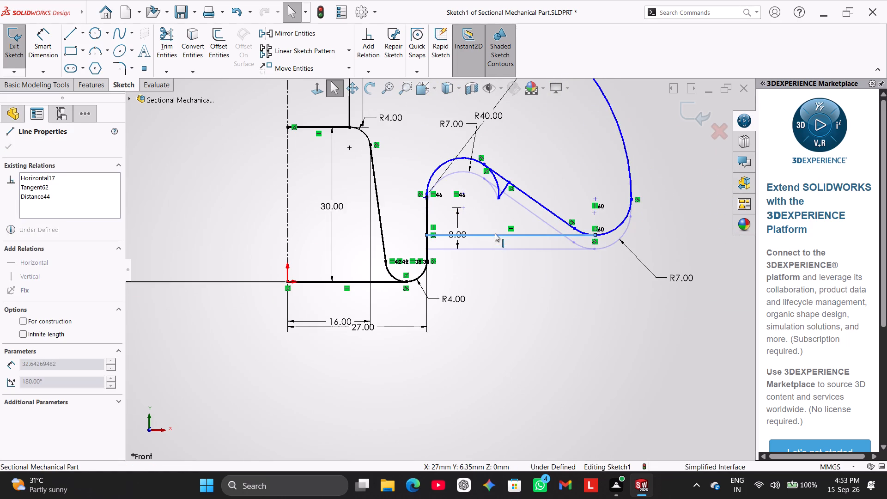
{"action": "left_click_drag", "start_coordinate": [495, 233], "coordinate": [498, 217]}
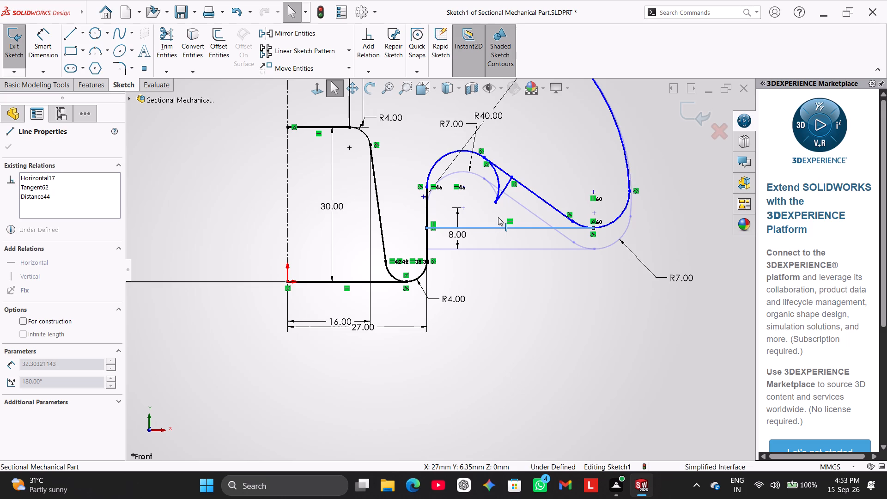
{"action": "left_click_drag", "start_coordinate": [498, 217], "coordinate": [502, 226]}
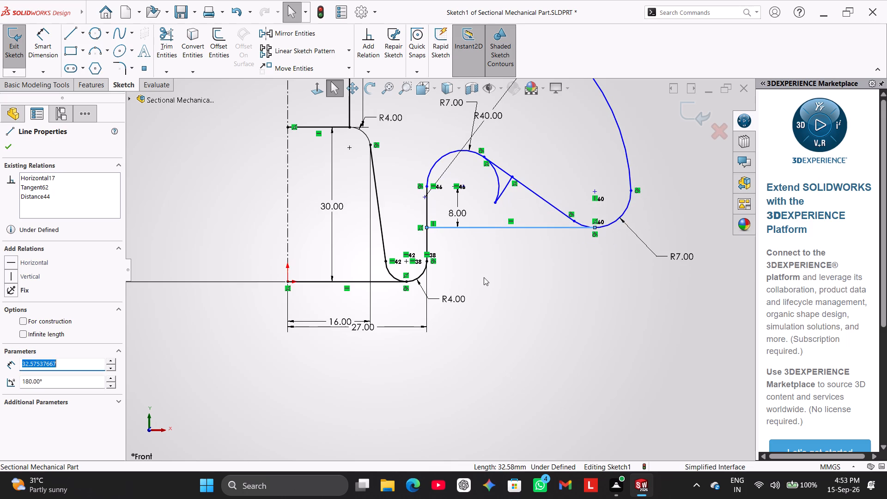
{"action": "left_click", "coordinate": [484, 277]}
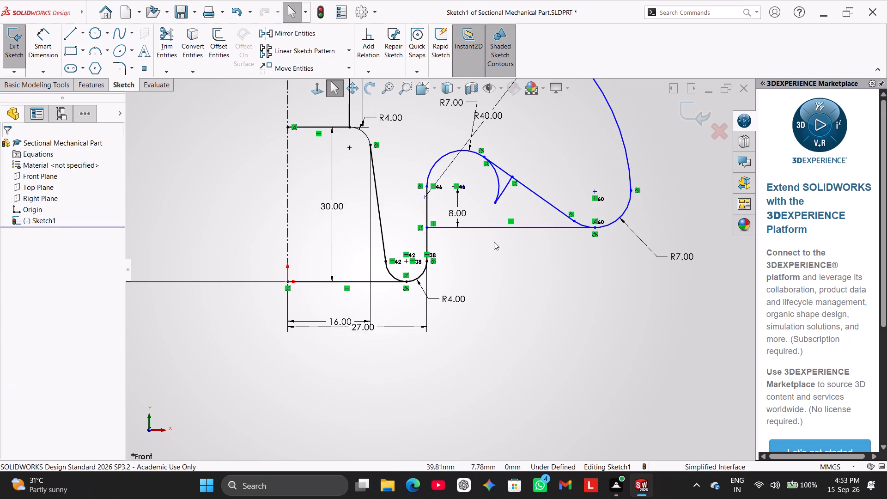
{"action": "left_click_drag", "start_coordinate": [494, 225], "coordinate": [488, 298]}
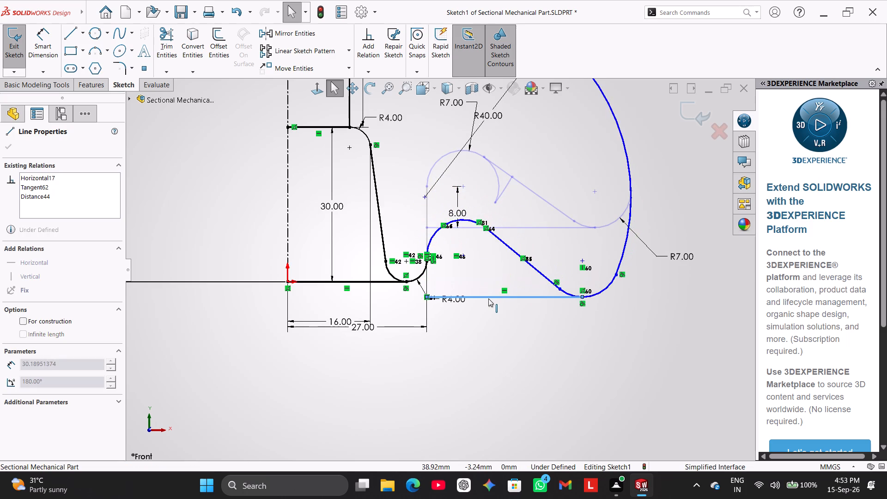
{"action": "left_click_drag", "start_coordinate": [488, 298], "coordinate": [498, 166]}
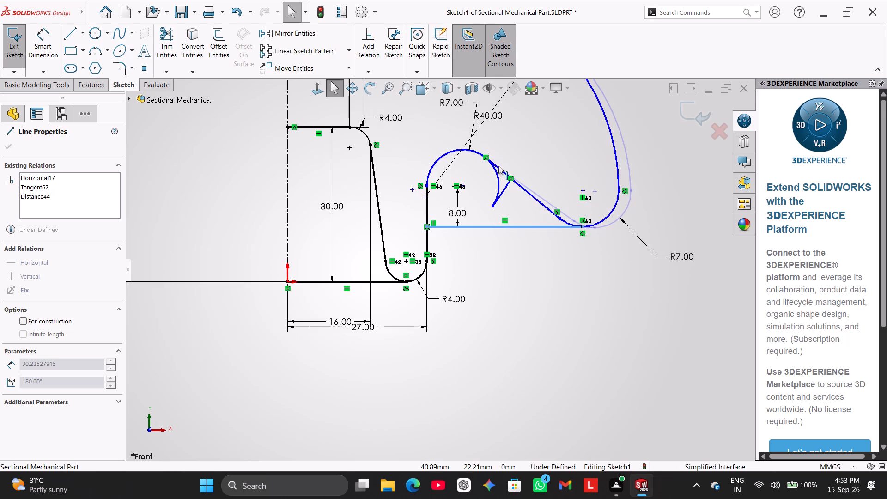
{"action": "left_click_drag", "start_coordinate": [498, 166], "coordinate": [505, 154]}
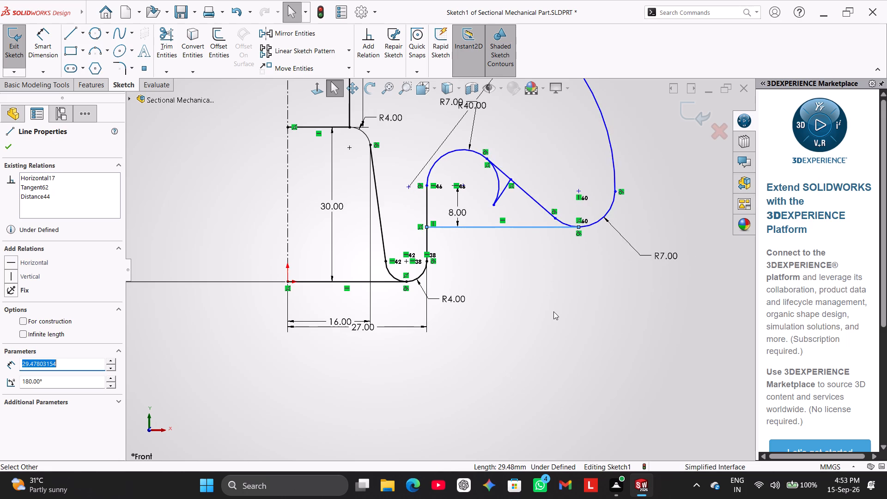
Shift the lip's lower horizontal line slightly down and back up along the vertical wall, leaving it about 29.4 mm long.
{"action": "scroll", "coordinate": [554, 310], "scroll_direction": "up", "scroll_amount": 6}
{"action": "scroll", "coordinate": [536, 282], "scroll_direction": "down", "scroll_amount": 4}
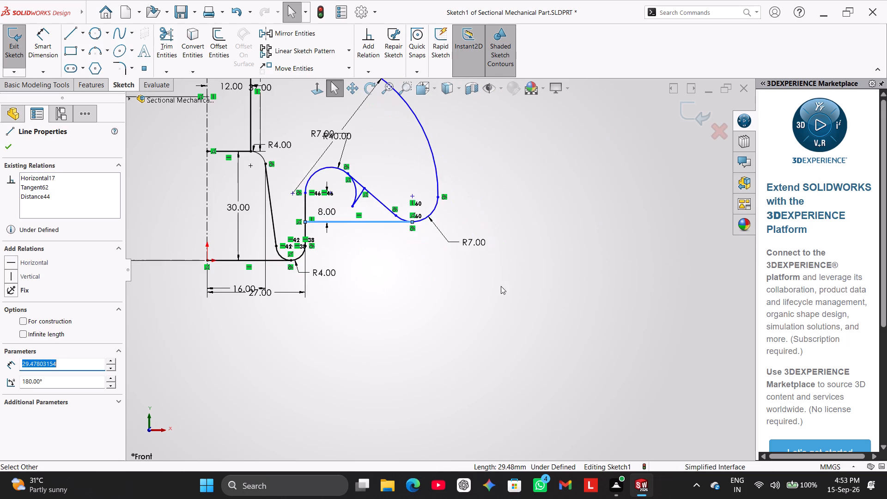
{"action": "scroll", "coordinate": [352, 253], "scroll_direction": "down", "scroll_amount": 3}
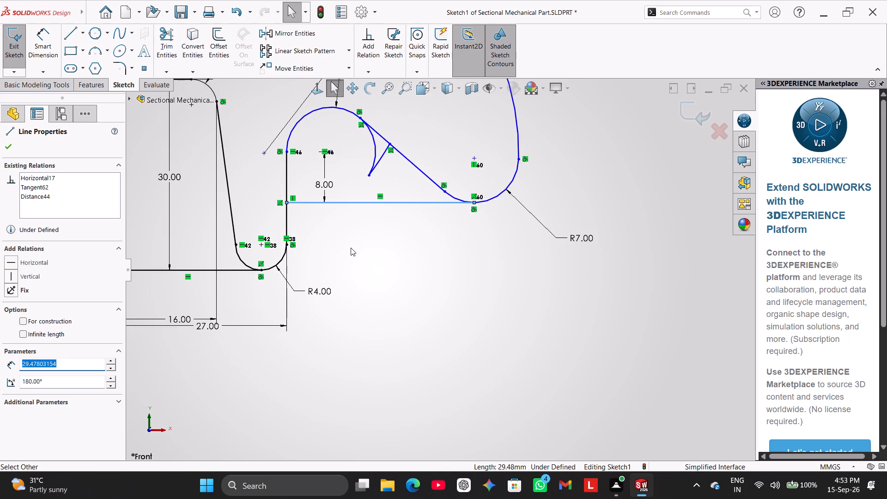
{"action": "scroll", "coordinate": [318, 188], "scroll_direction": "down", "scroll_amount": 5}
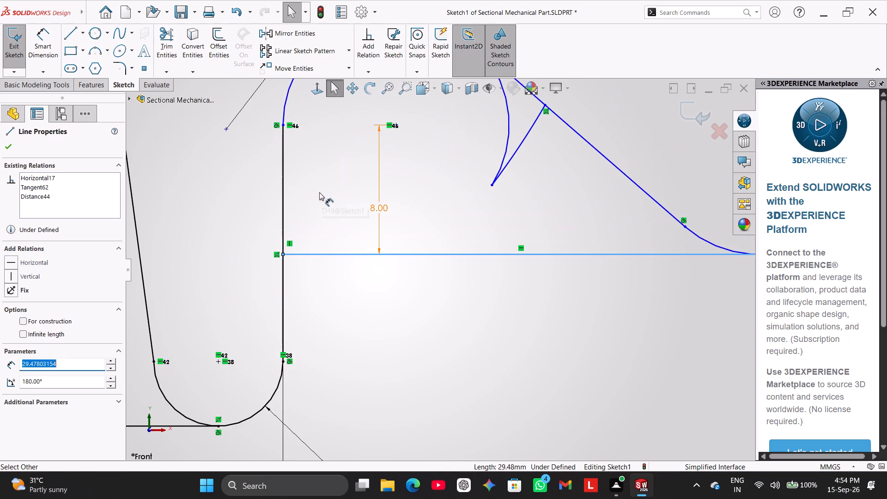
{"action": "left_click_drag", "start_coordinate": [322, 254], "coordinate": [323, 271]}
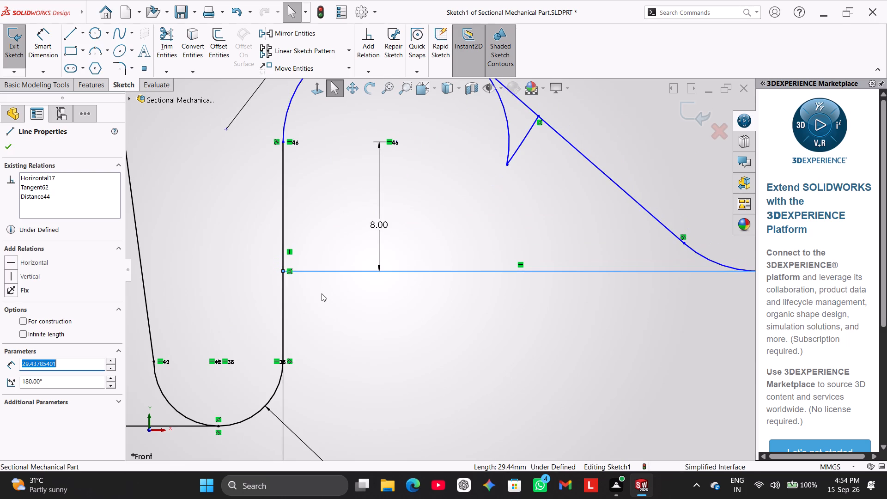
{"action": "left_click", "coordinate": [328, 281]}
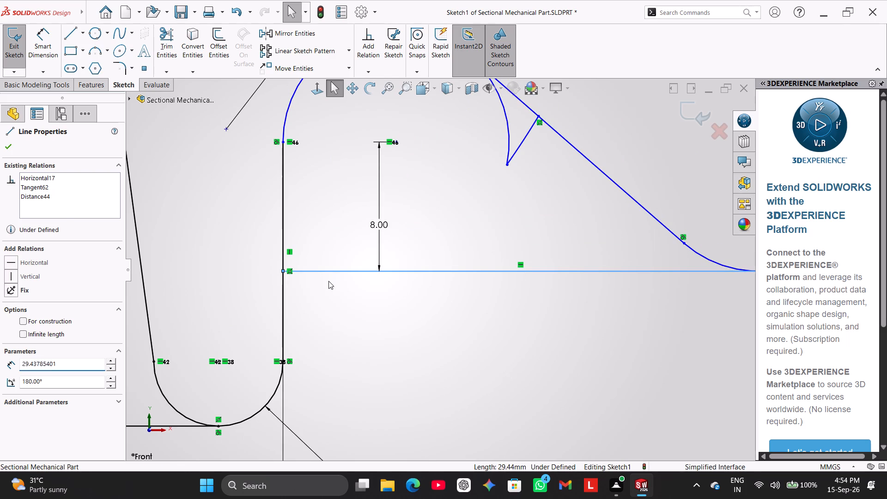
{"action": "left_click_drag", "start_coordinate": [327, 272], "coordinate": [333, 249]}
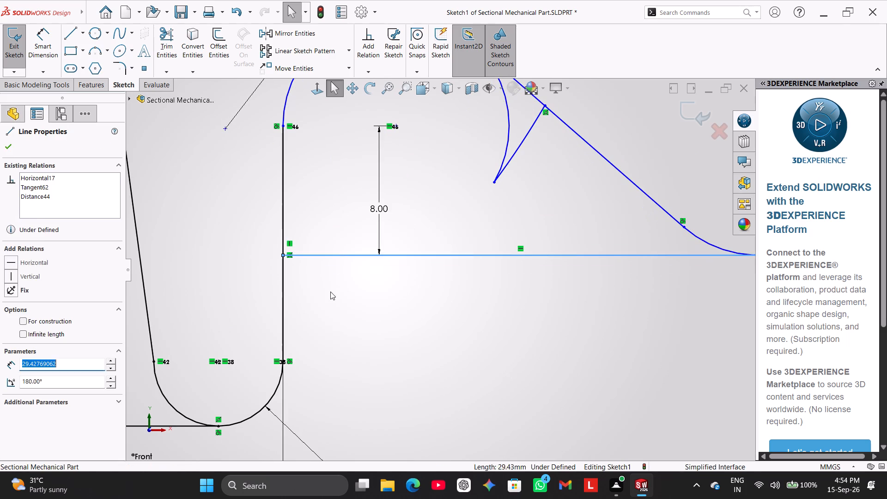
Trim away the short diagonal line and the leftover arc tail hanging inside the outer lip below the upper R7 arc.
{"action": "left_click", "coordinate": [330, 292]}
{"action": "scroll", "coordinate": [339, 292], "scroll_direction": "up", "scroll_amount": 5}
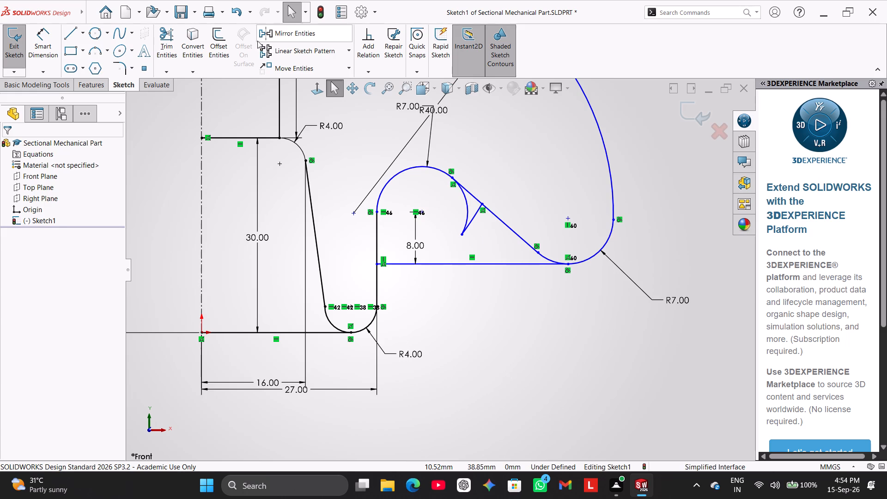
{"action": "left_click", "coordinate": [172, 43]}
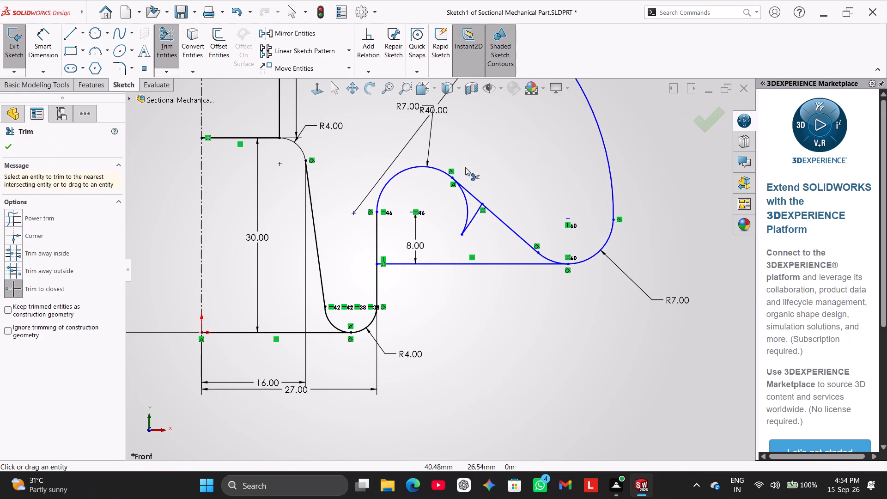
{"action": "left_click", "coordinate": [474, 214]}
{"action": "left_click", "coordinate": [467, 210]}
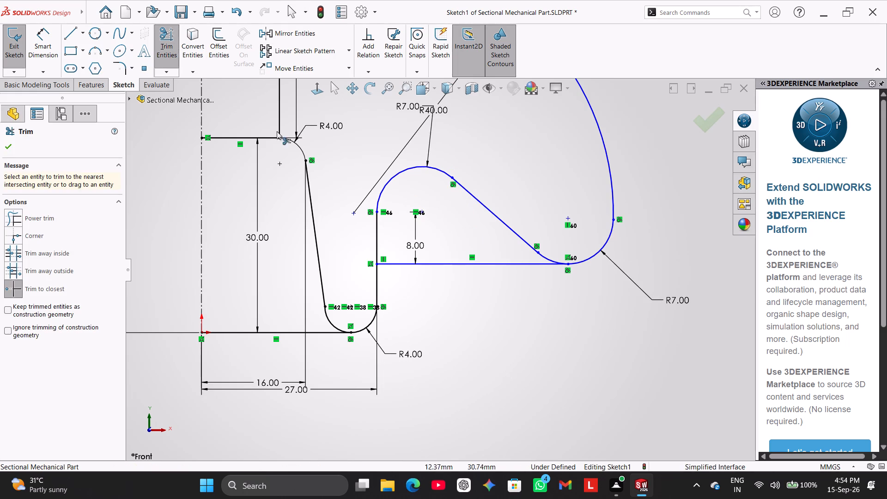
{"action": "left_click", "coordinate": [170, 42]}
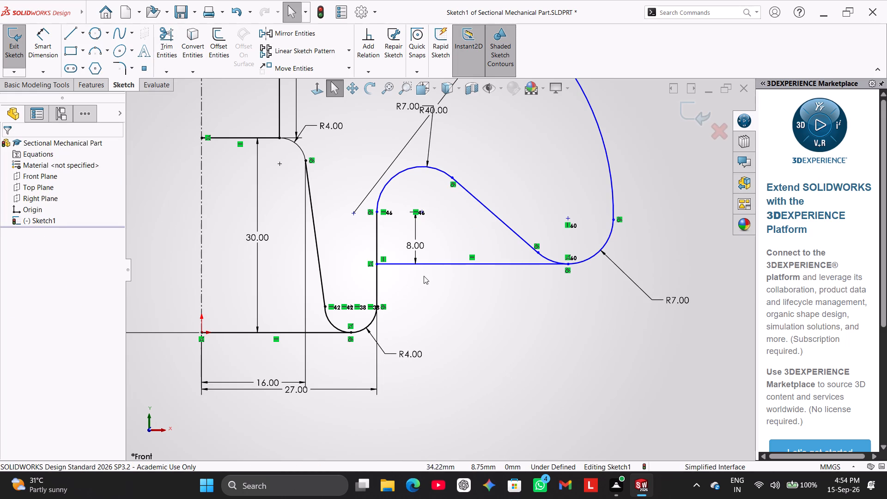
{"action": "left_click", "coordinate": [439, 295]}
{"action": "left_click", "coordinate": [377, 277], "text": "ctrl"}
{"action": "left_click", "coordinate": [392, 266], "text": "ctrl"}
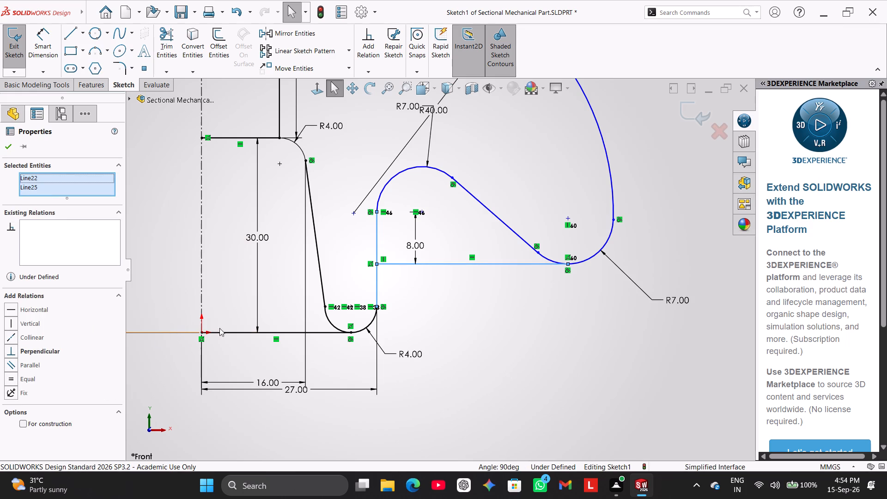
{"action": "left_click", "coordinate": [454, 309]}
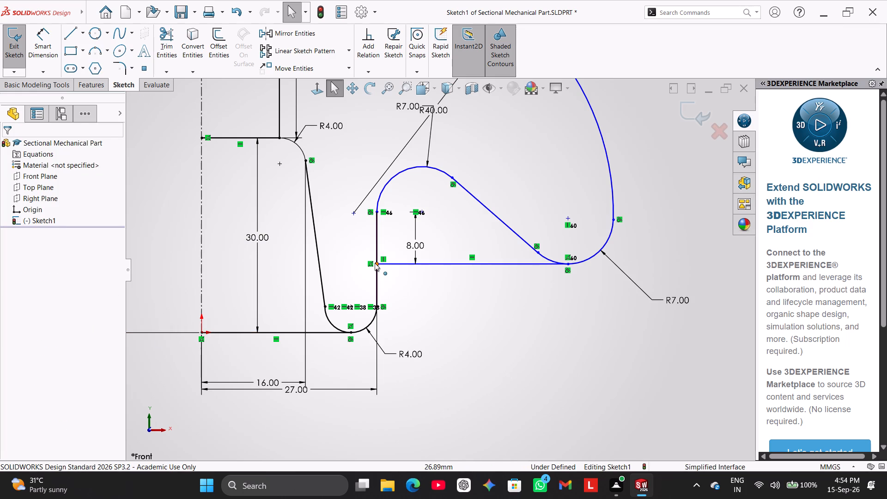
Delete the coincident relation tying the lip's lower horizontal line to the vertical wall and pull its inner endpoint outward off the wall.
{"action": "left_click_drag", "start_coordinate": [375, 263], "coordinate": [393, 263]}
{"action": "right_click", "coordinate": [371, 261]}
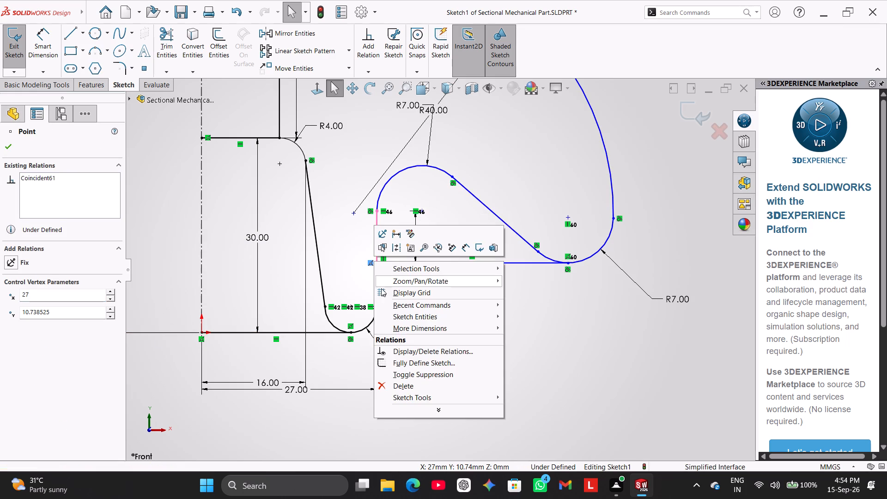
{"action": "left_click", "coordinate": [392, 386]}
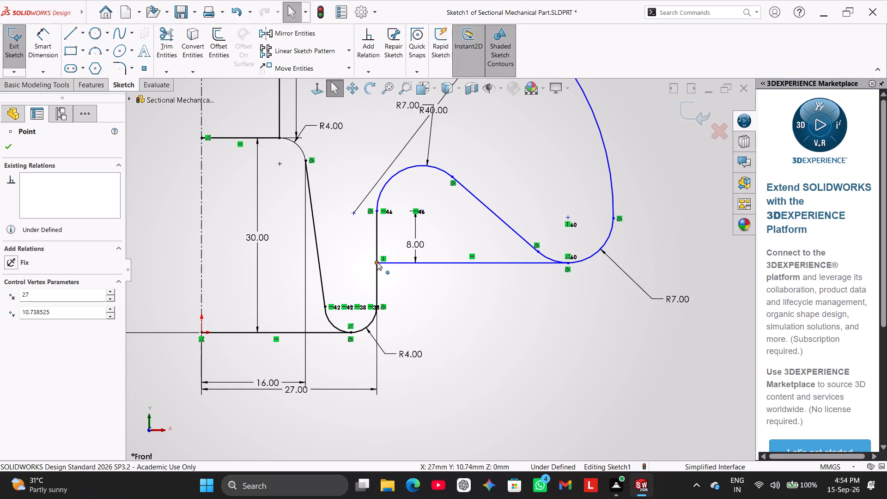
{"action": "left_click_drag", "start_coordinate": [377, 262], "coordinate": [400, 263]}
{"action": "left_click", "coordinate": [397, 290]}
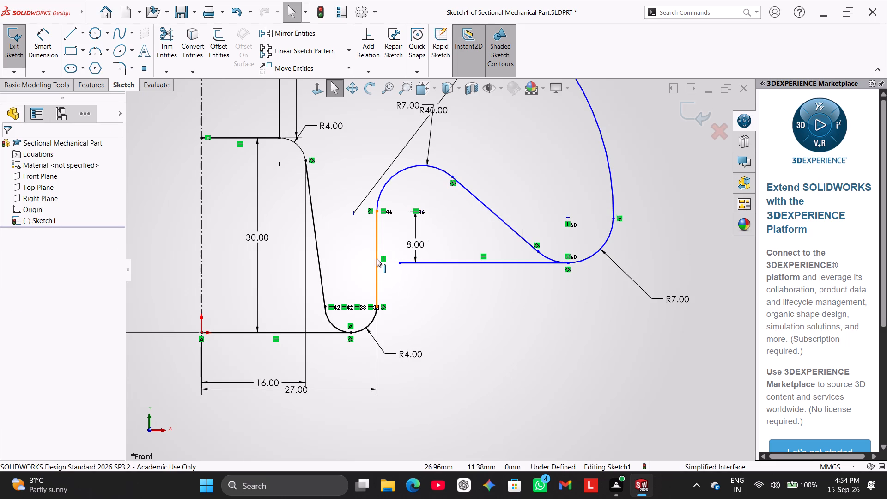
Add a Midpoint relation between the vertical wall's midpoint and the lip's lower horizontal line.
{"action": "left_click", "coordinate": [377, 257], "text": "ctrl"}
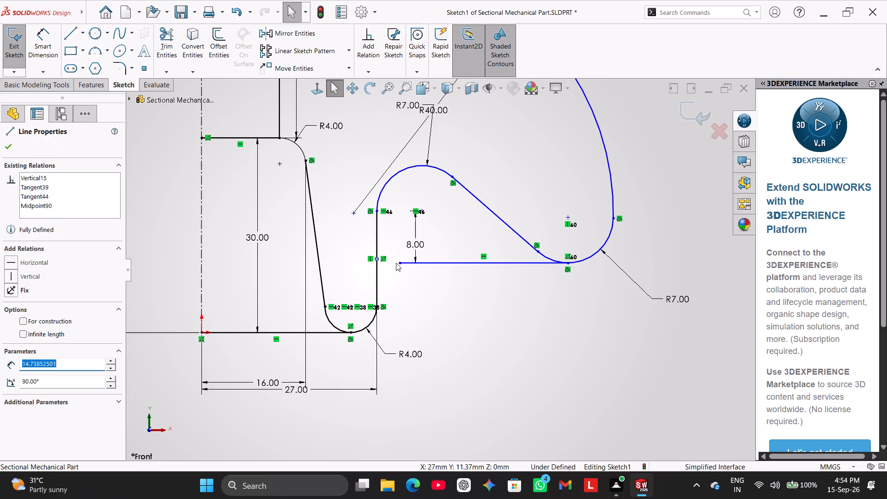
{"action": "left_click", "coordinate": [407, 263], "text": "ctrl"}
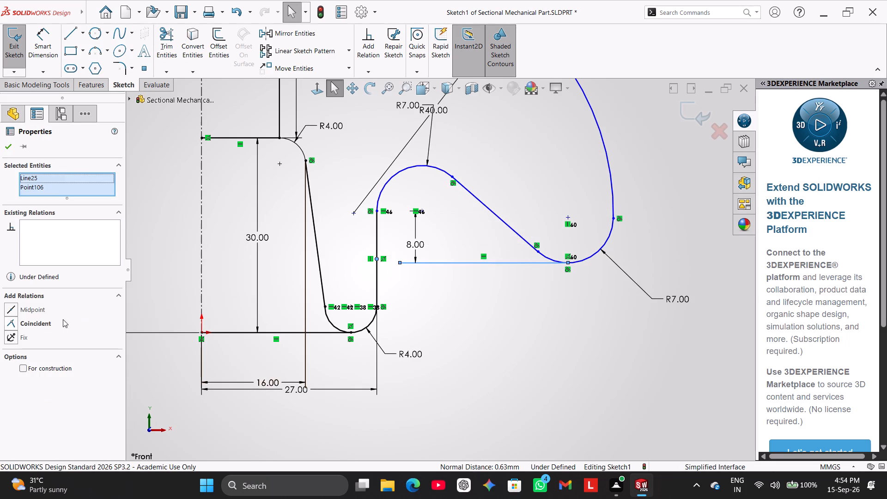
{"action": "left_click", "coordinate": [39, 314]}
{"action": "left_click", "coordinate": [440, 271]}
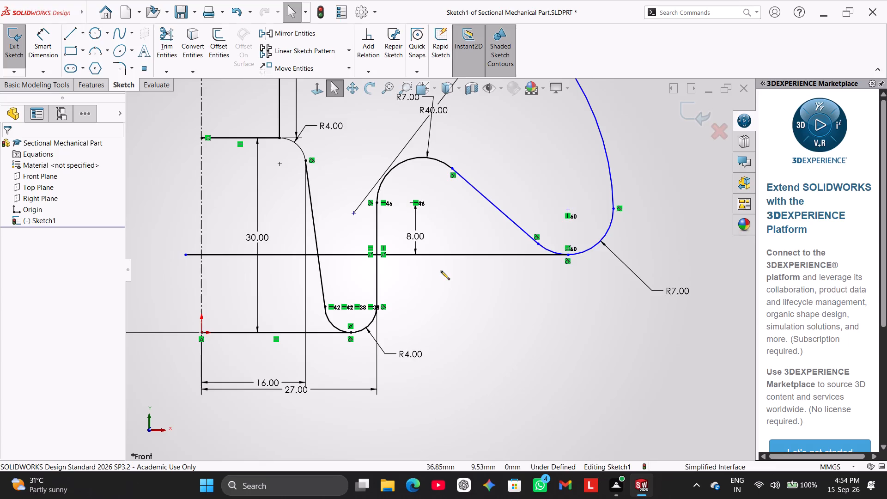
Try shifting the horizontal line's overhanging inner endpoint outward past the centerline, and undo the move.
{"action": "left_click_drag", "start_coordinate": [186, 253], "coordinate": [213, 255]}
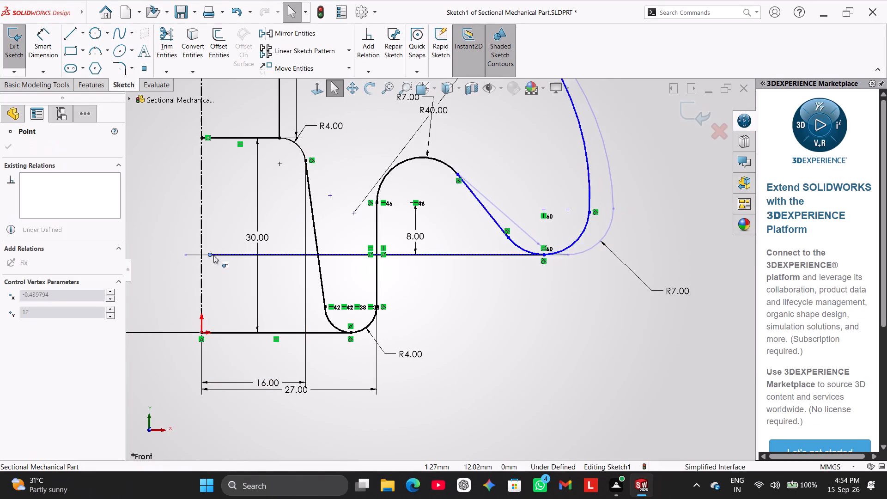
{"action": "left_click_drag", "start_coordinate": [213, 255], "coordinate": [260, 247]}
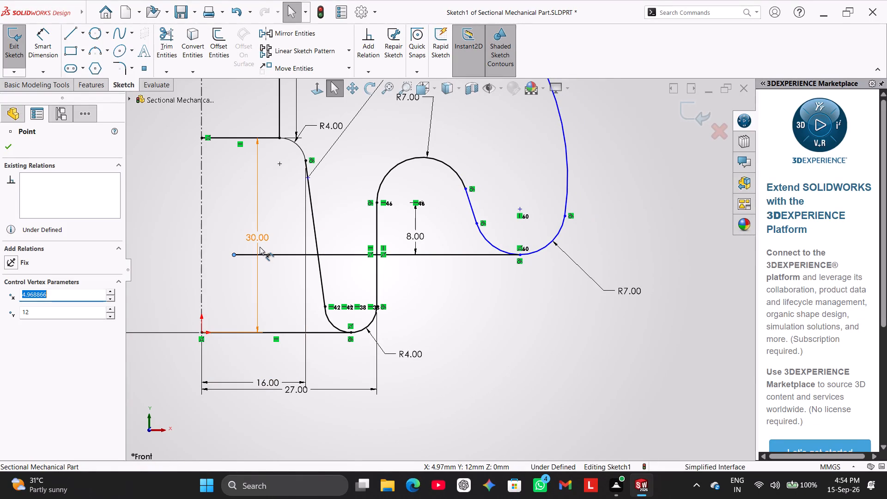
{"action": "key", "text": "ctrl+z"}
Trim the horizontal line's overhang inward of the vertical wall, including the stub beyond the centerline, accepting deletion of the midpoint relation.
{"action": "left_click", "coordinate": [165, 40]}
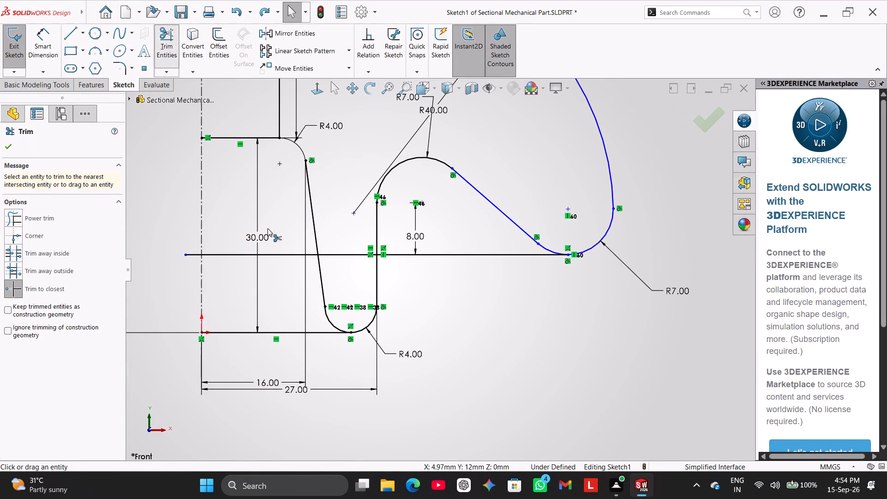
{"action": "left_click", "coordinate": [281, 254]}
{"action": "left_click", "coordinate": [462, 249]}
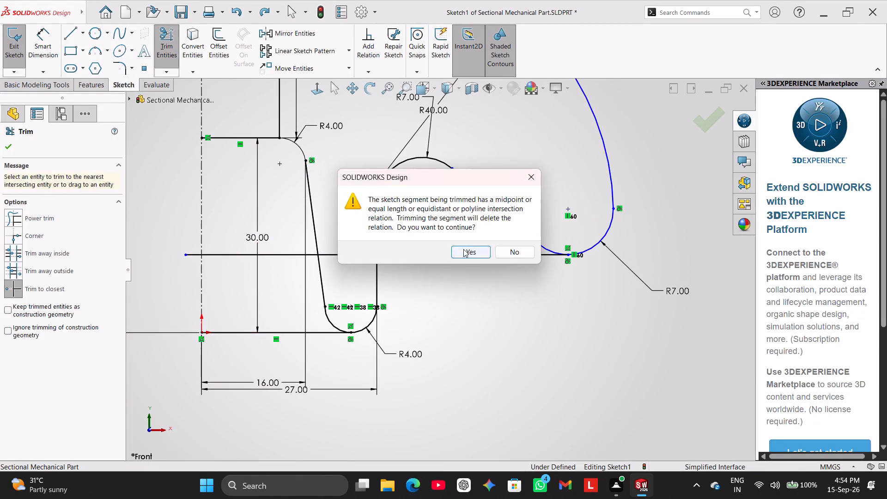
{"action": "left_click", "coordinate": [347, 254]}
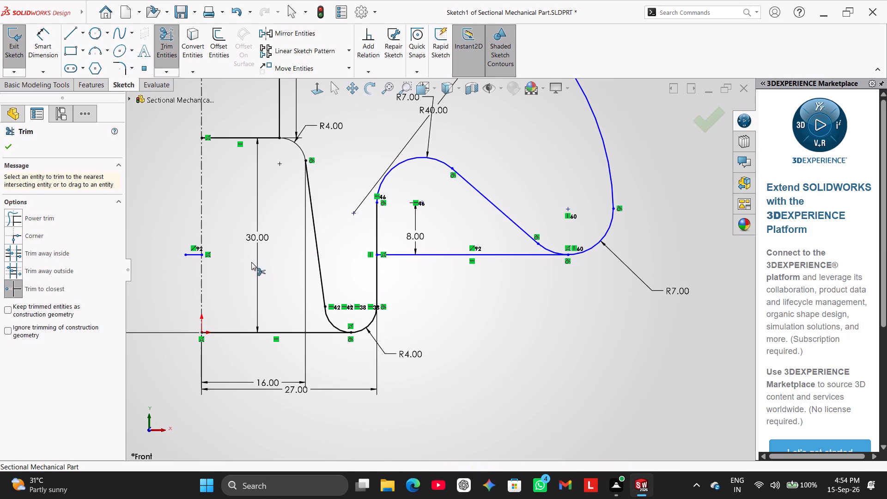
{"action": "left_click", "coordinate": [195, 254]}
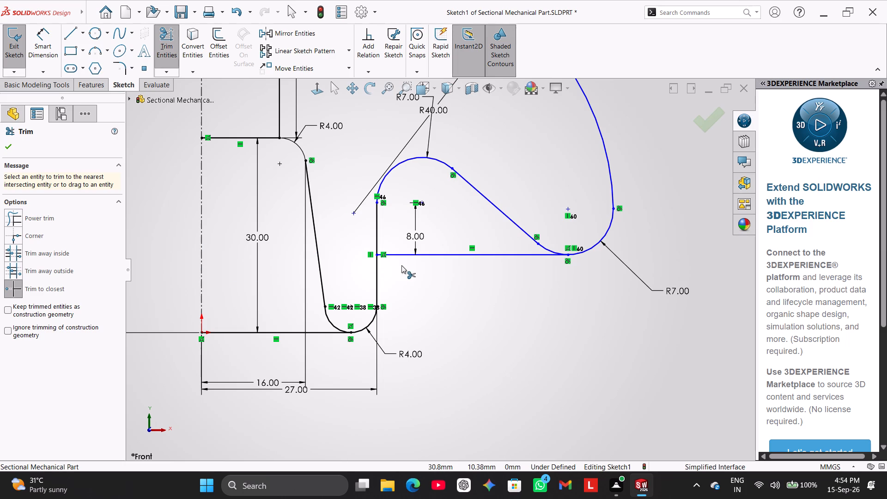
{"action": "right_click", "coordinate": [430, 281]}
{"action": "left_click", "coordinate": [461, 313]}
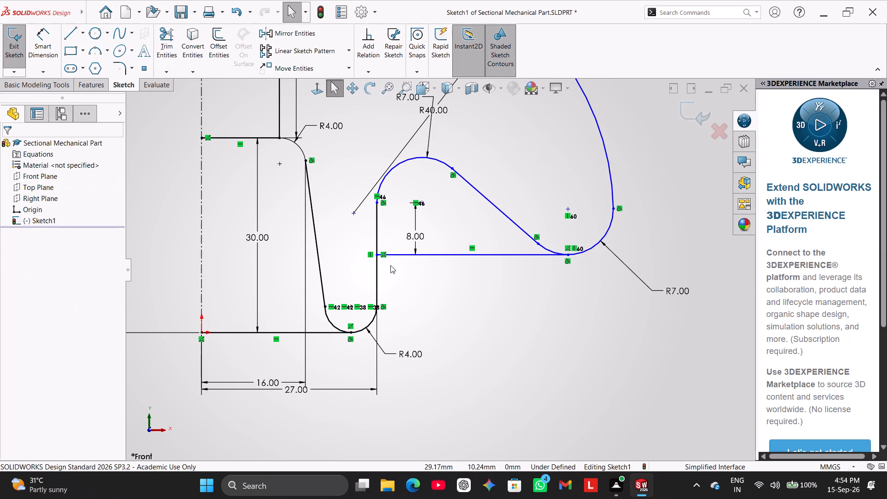
Delete the coincident relation at the vertical wall and pull the horizontal line's inner endpoint outward, clear of the wall.
{"action": "right_click", "coordinate": [383, 252]}
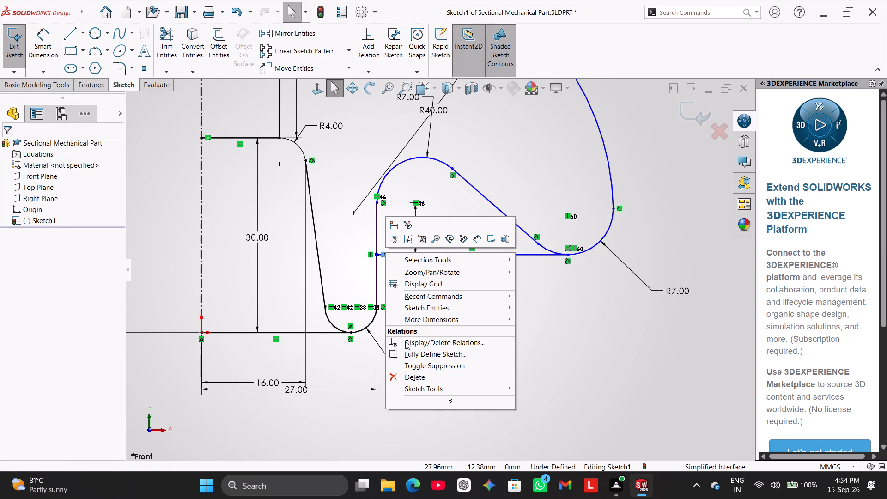
{"action": "left_click", "coordinate": [409, 374]}
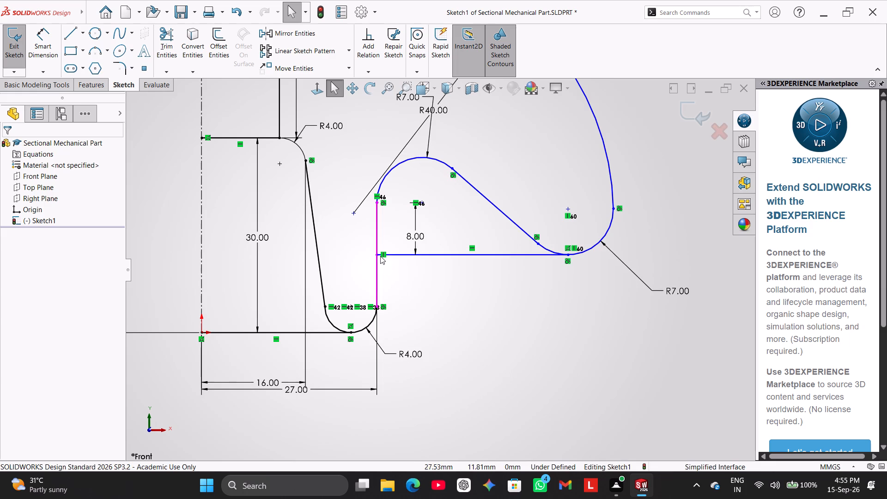
{"action": "left_click_drag", "start_coordinate": [377, 254], "coordinate": [405, 256]}
{"action": "left_click", "coordinate": [409, 297]}
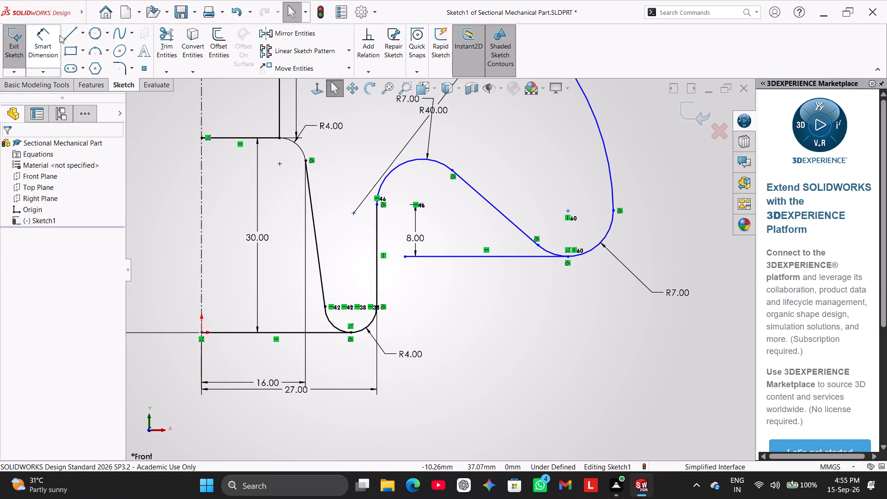
Make the vertical wall's midpoint coincident with the lip's lower horizontal line.
{"action": "left_click", "coordinate": [375, 256], "text": "ctrl"}
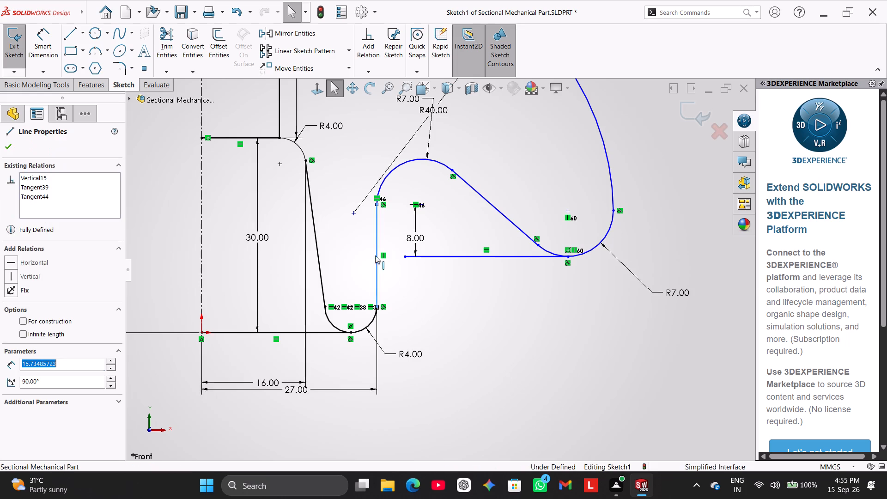
{"action": "left_click", "coordinate": [407, 268], "text": "ctrl"}
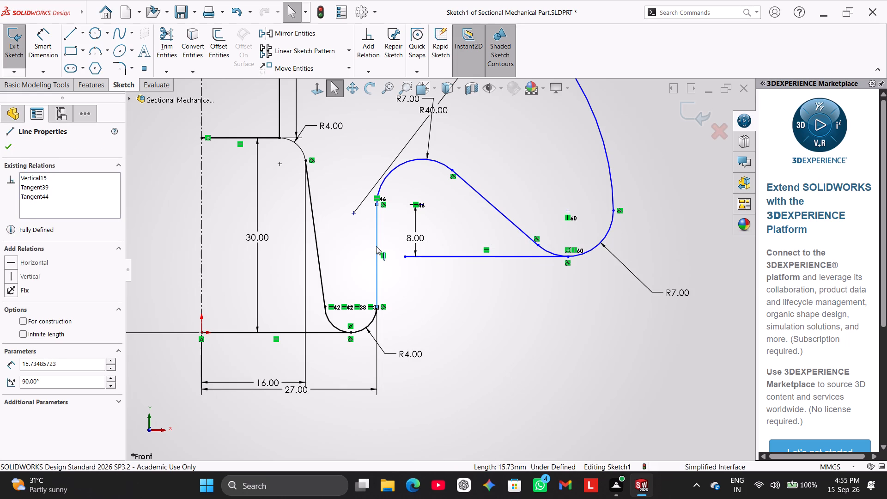
{"action": "left_click", "coordinate": [376, 256], "text": "ctrl"}
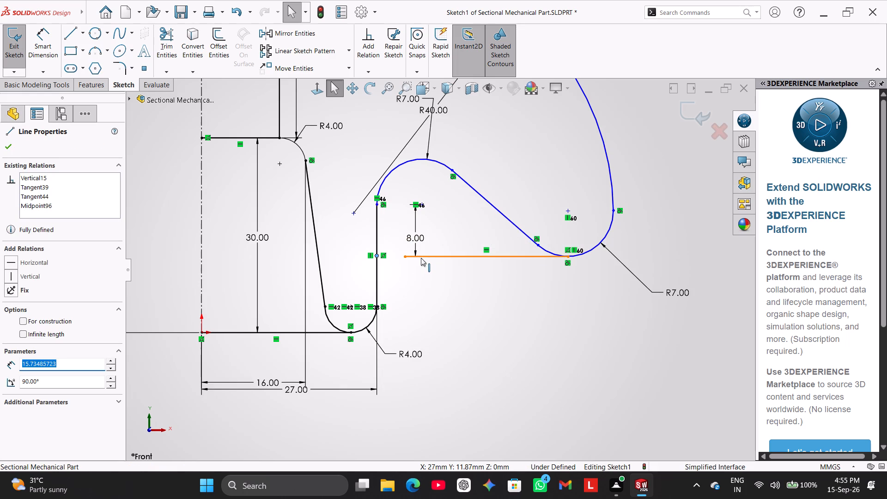
{"action": "left_click", "coordinate": [421, 257], "text": "ctrl"}
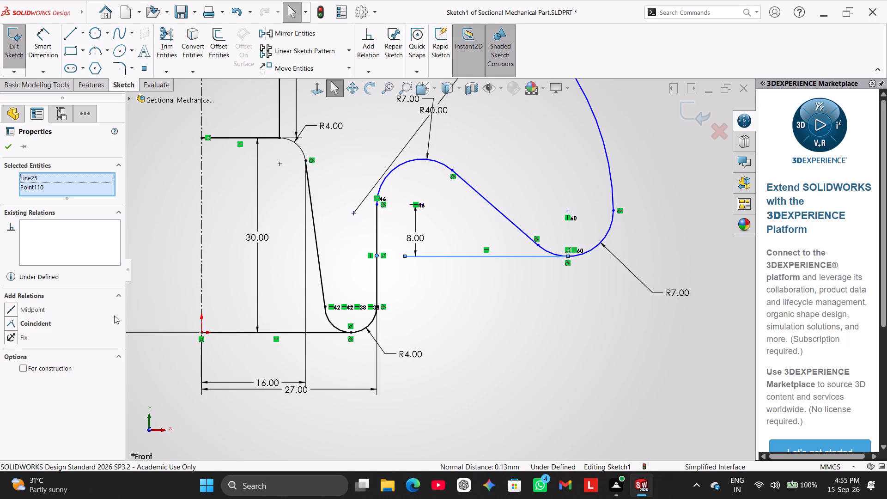
{"action": "left_click", "coordinate": [35, 322]}
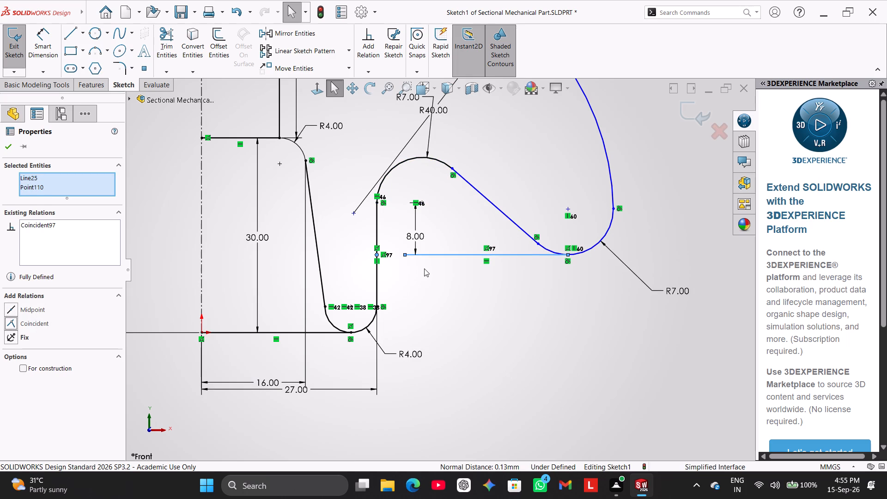
{"action": "left_click", "coordinate": [425, 269]}
Reattach the lower horizontal line's inner endpoint to the vertical wall's midpoint, making the line about 29.4 mm long.
{"action": "left_click_drag", "start_coordinate": [404, 255], "coordinate": [375, 255]}
{"action": "left_click", "coordinate": [426, 284]}
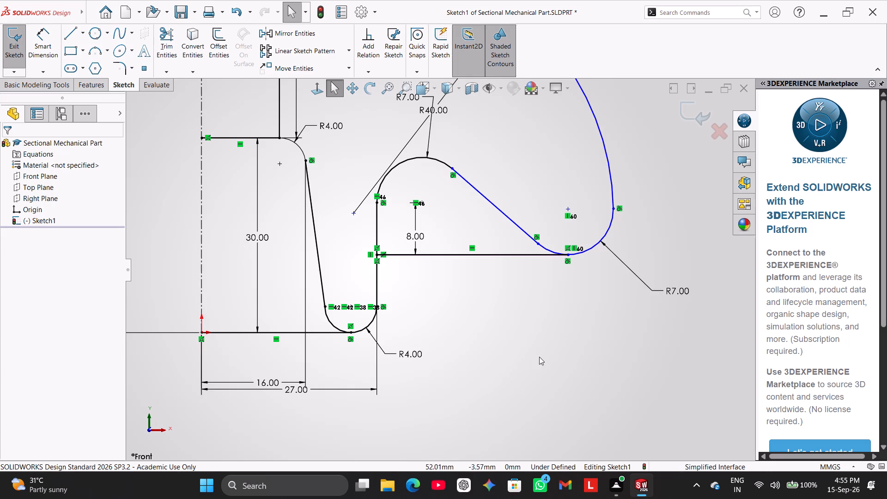
Examine the junction of the lower horizontal line with the outer R7 arc and its tangent relation.
{"action": "left_click", "coordinate": [540, 357]}
{"action": "scroll", "coordinate": [546, 335], "scroll_direction": "up", "scroll_amount": 1}
{"action": "scroll", "coordinate": [550, 267], "scroll_direction": "down", "scroll_amount": 3}
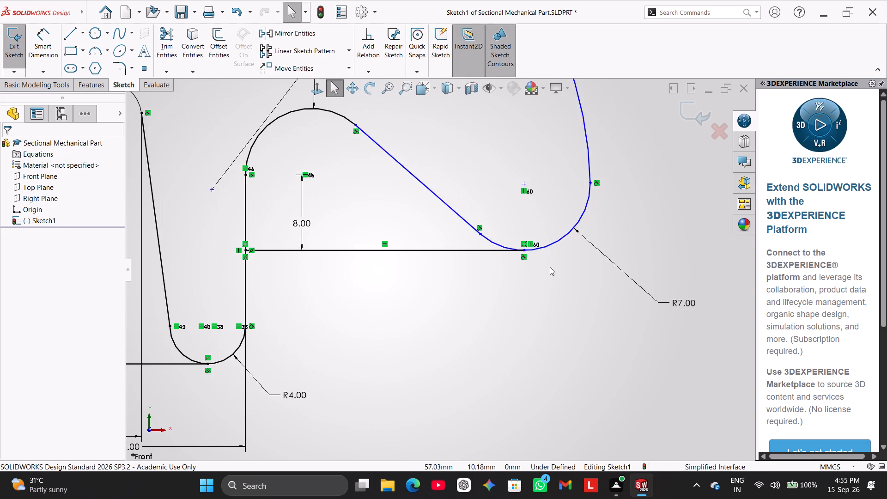
{"action": "scroll", "coordinate": [522, 246], "scroll_direction": "down", "scroll_amount": 5}
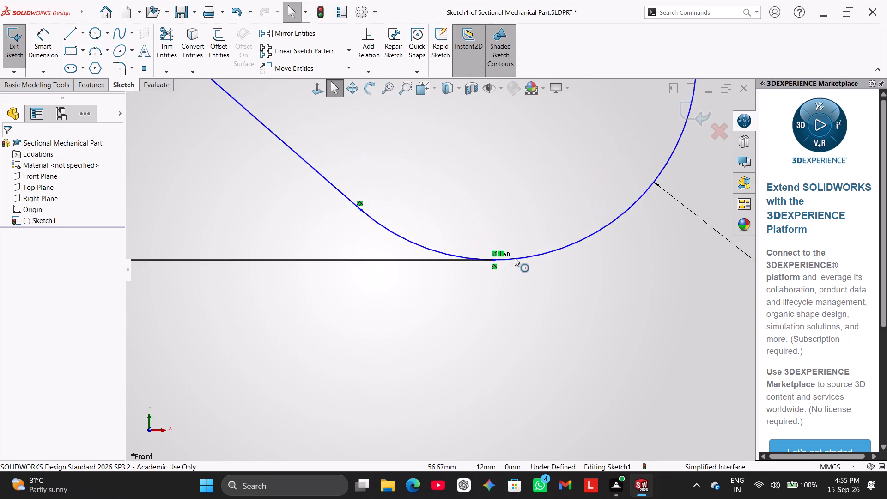
{"action": "scroll", "coordinate": [515, 258], "scroll_direction": "down", "scroll_amount": 6}
{"action": "scroll", "coordinate": [441, 275], "scroll_direction": "up", "scroll_amount": 7}
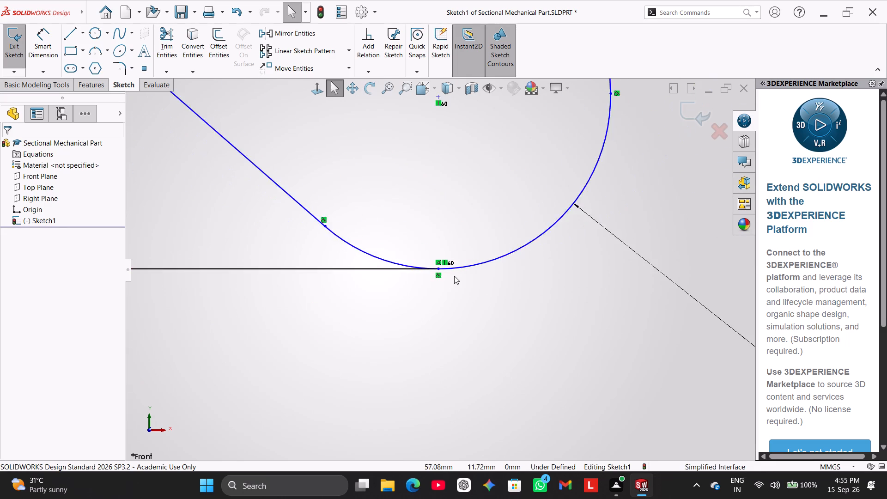
{"action": "scroll", "coordinate": [454, 276], "scroll_direction": "up", "scroll_amount": 6}
{"action": "right_click", "coordinate": [438, 275]}
{"action": "left_click", "coordinate": [419, 310]}
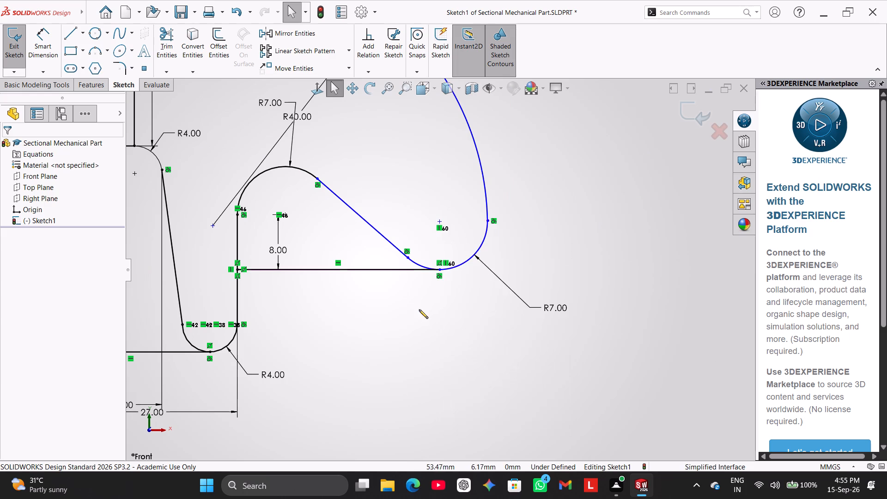
Delete the lip's lower horizontal line between the vertical wall and the outer R7 arc.
{"action": "left_click", "coordinate": [394, 269]}
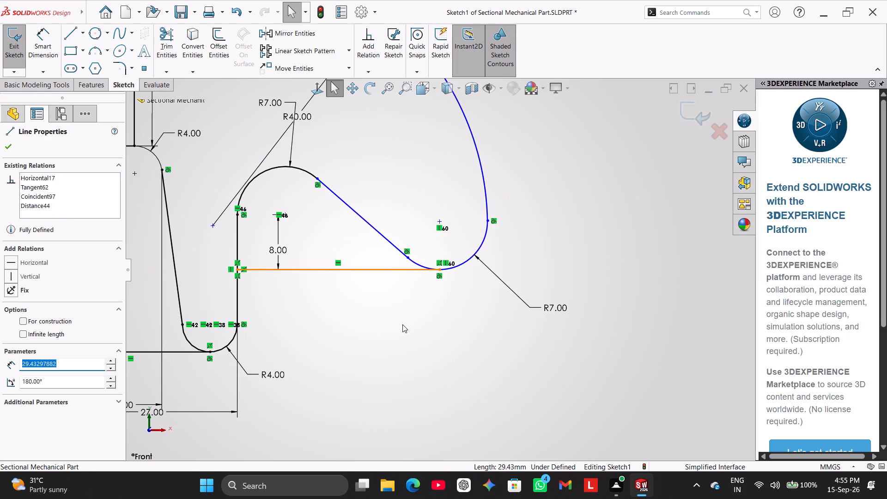
{"action": "left_click", "coordinate": [402, 324]}
{"action": "right_click", "coordinate": [381, 268]}
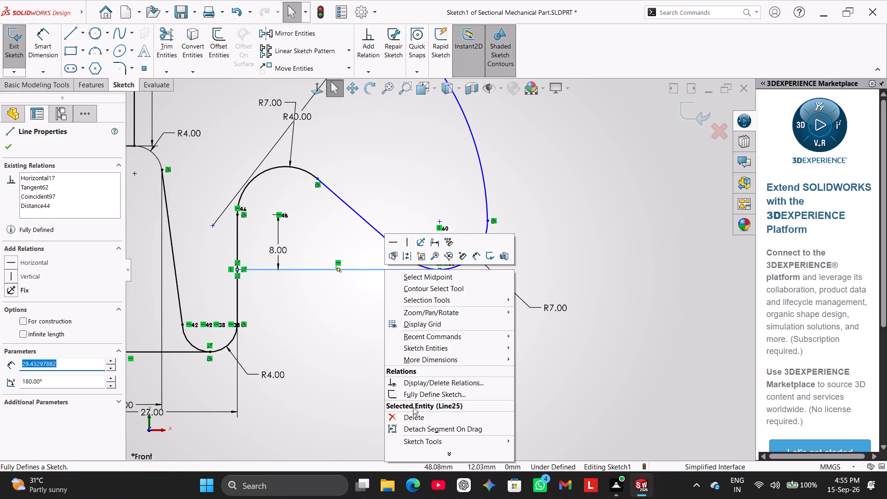
{"action": "left_click", "coordinate": [414, 415]}
{"action": "left_click", "coordinate": [387, 238]}
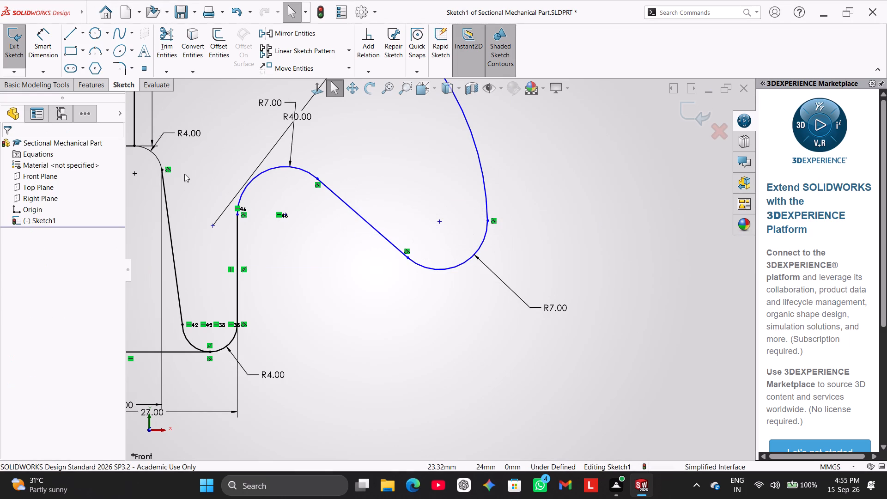
Draw a horizontal line about 29.4 mm long from the vertical wall's midpoint to the bottom of the outer R7 arc.
{"action": "left_click", "coordinate": [70, 33]}
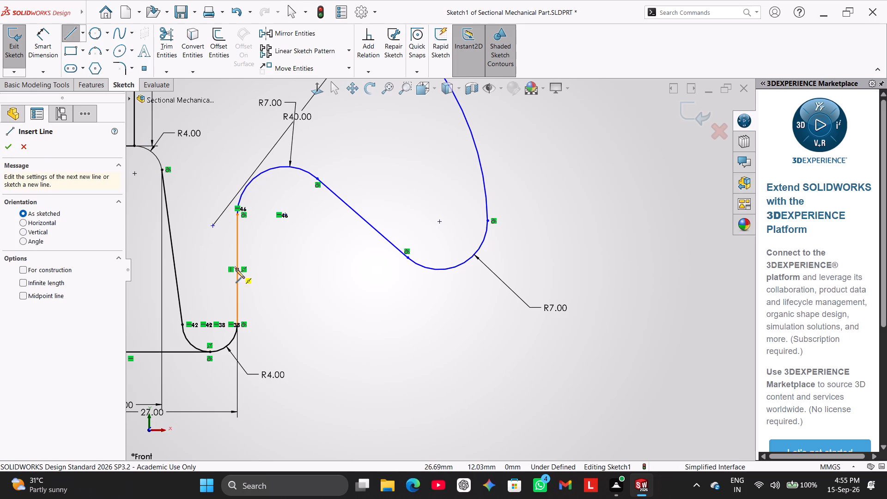
{"action": "left_click", "coordinate": [237, 267]}
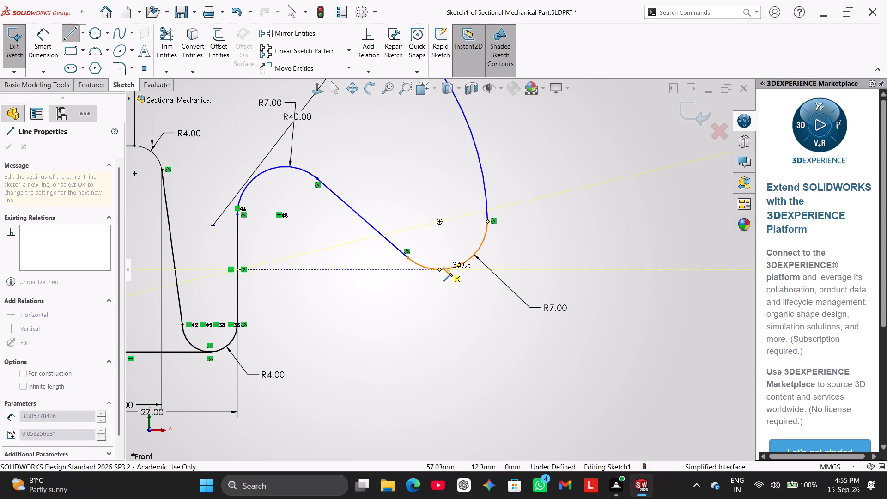
{"action": "left_click", "coordinate": [439, 269]}
{"action": "right_click", "coordinate": [443, 306]}
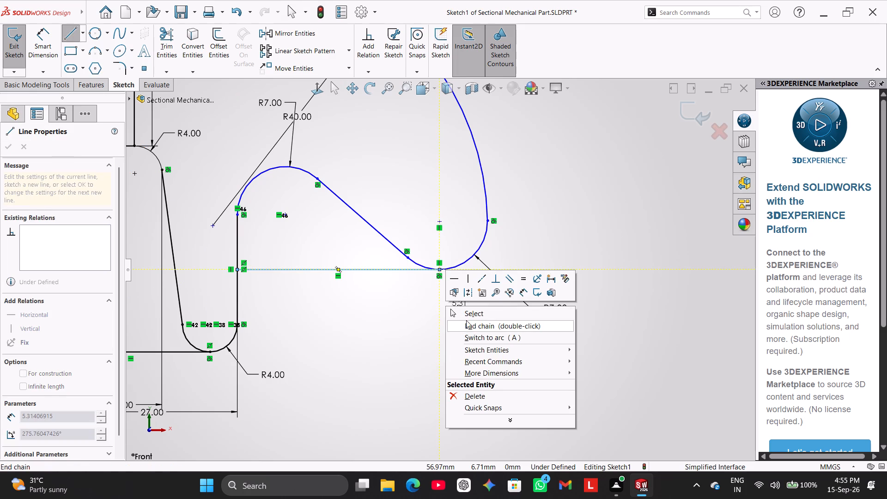
{"action": "left_click", "coordinate": [466, 311]}
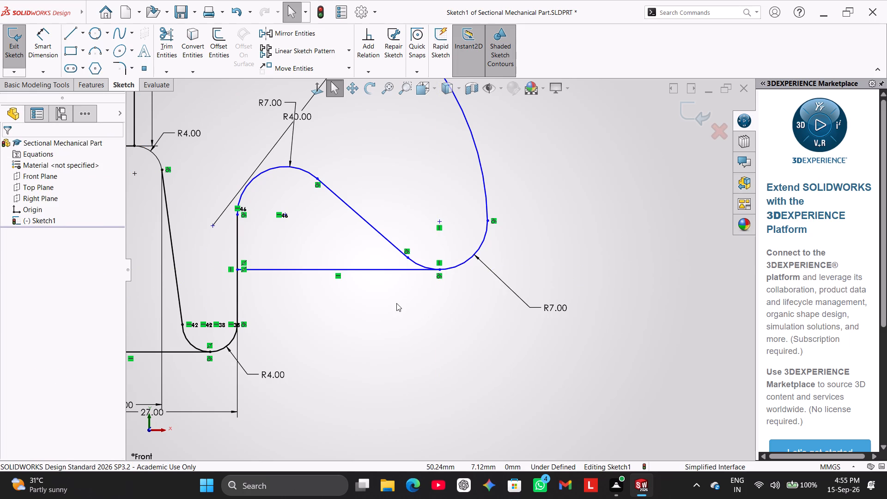
{"action": "right_click", "coordinate": [328, 307]}
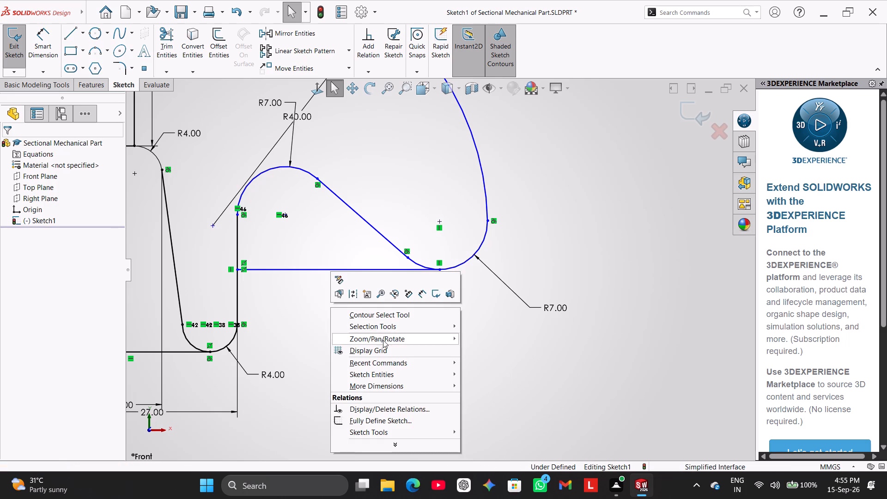
{"action": "left_click", "coordinate": [291, 321]}
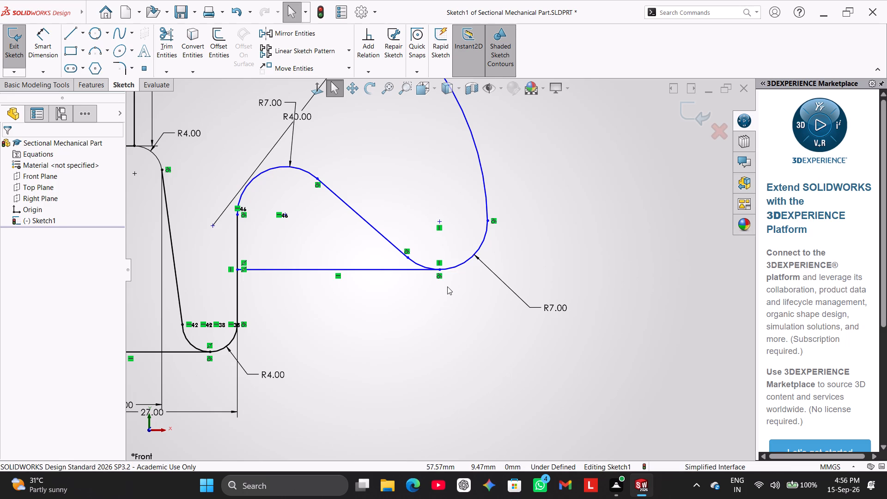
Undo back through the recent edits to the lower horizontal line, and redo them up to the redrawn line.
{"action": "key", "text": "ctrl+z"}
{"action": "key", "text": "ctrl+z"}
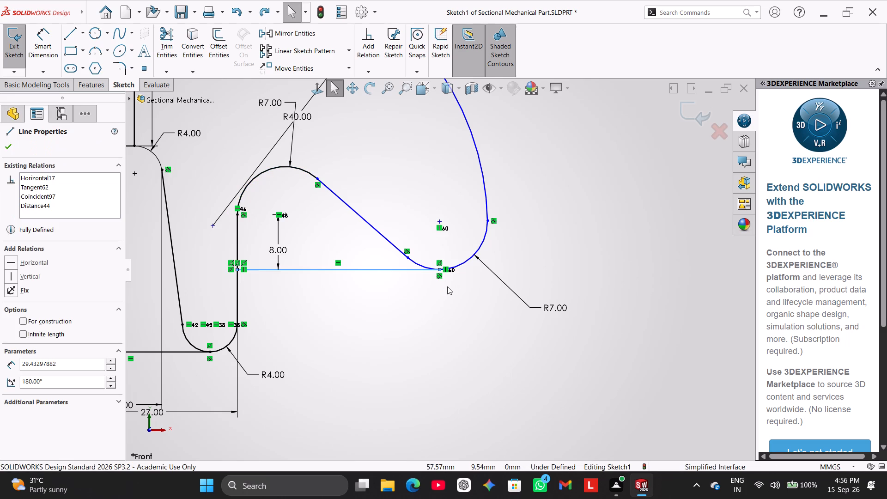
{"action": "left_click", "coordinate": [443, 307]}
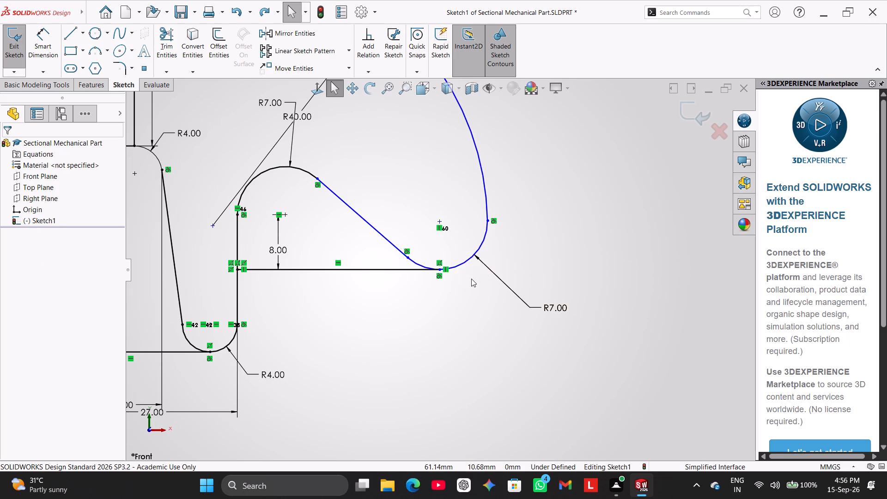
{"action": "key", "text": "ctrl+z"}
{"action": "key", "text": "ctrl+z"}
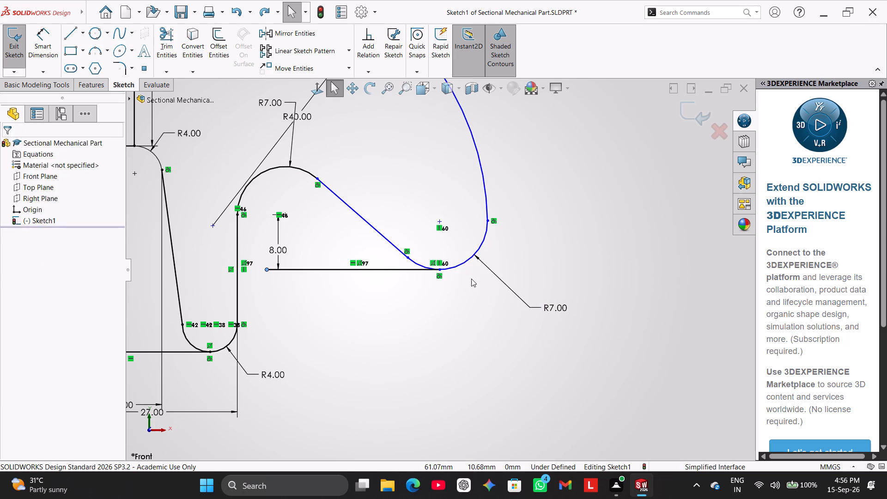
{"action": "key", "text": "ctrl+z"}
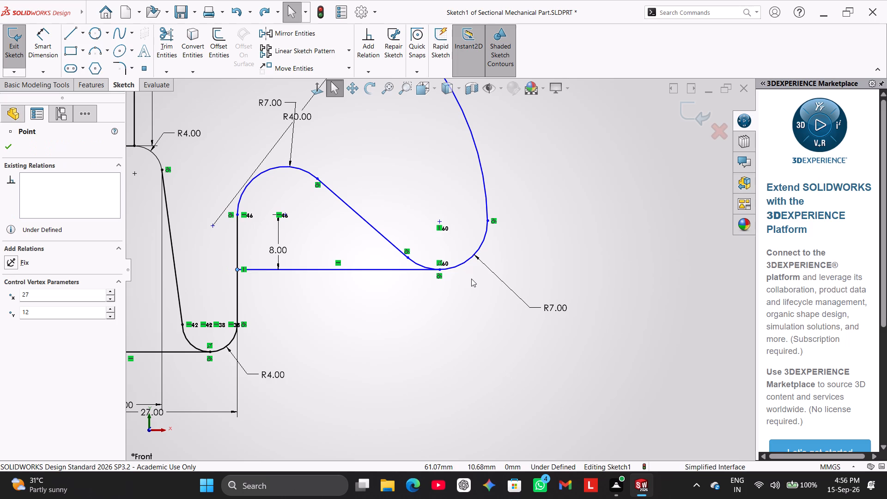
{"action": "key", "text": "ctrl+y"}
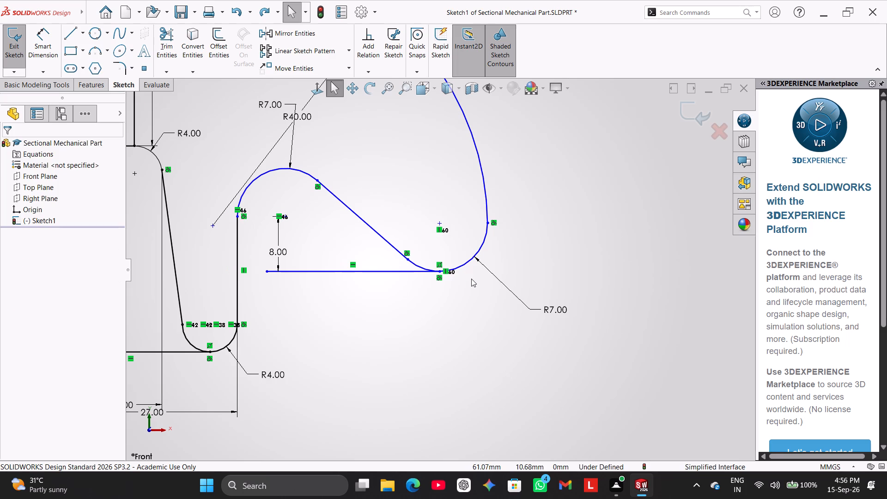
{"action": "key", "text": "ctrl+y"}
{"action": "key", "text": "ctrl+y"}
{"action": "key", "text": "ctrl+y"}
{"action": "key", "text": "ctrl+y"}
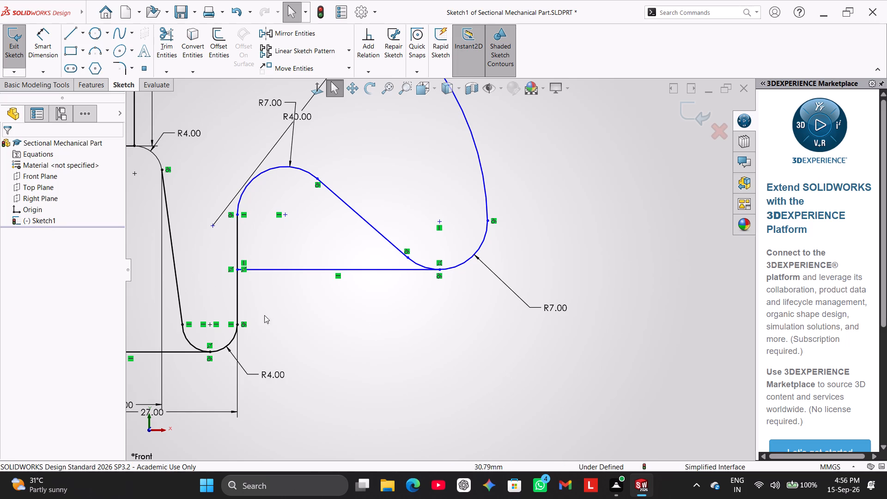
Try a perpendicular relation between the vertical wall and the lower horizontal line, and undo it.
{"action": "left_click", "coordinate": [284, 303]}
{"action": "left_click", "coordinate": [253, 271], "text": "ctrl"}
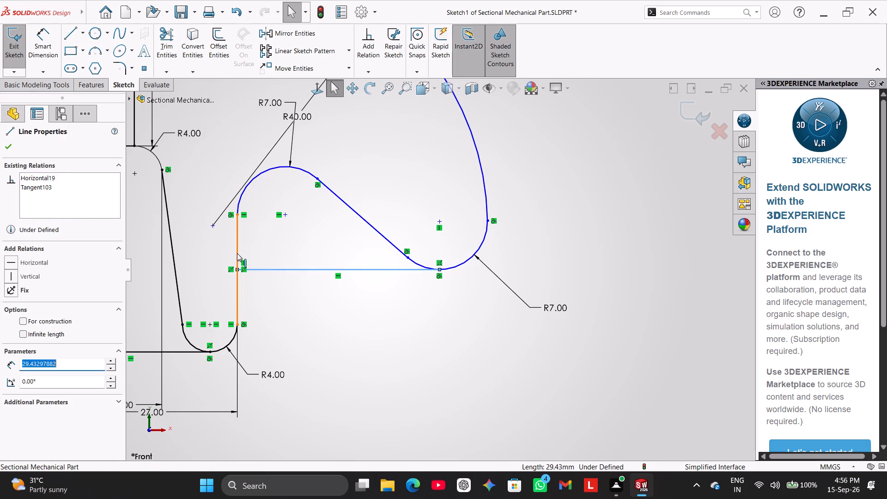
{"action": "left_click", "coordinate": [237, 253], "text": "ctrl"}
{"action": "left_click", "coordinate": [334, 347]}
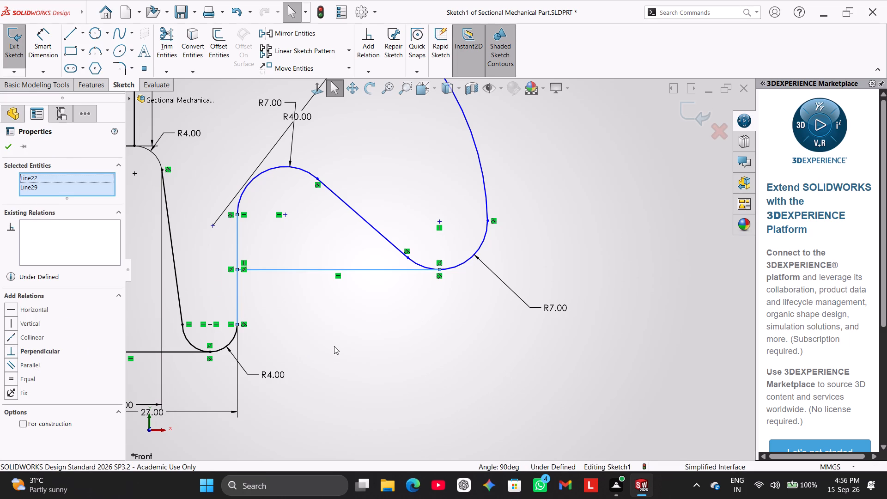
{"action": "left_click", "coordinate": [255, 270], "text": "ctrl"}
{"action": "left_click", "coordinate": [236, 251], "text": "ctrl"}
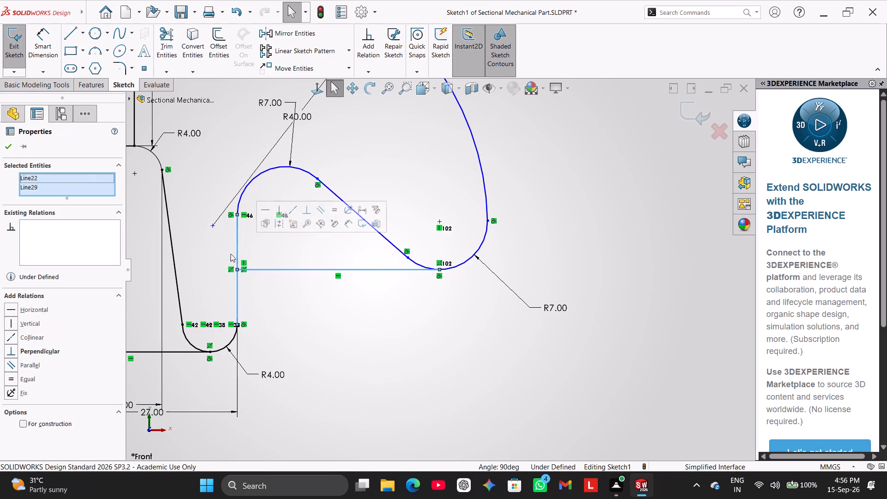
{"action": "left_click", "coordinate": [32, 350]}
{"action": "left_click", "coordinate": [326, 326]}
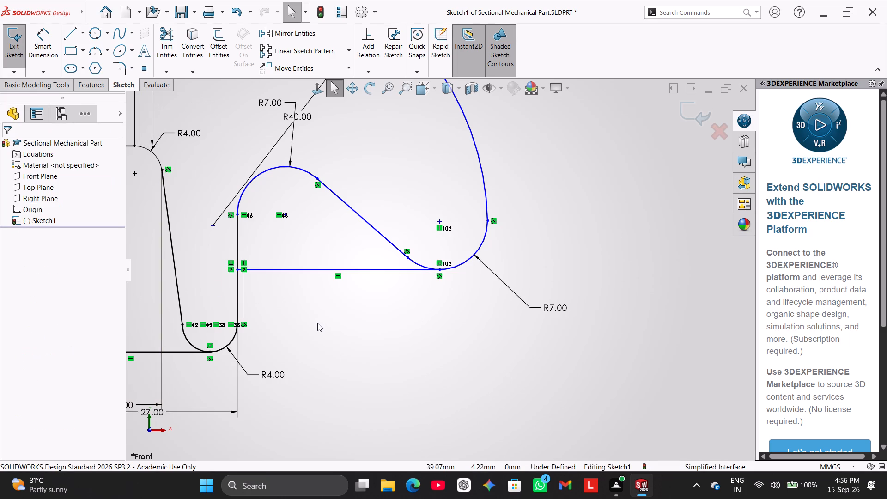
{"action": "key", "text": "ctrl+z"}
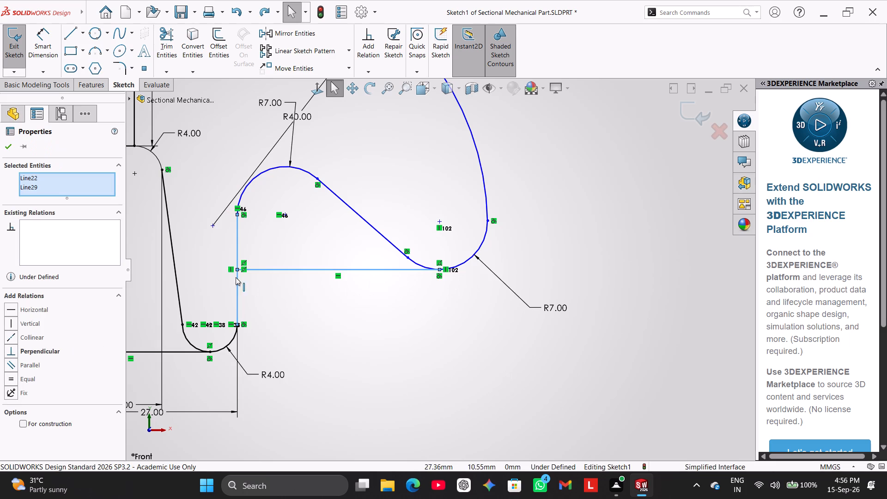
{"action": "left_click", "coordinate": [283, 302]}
Add a coincident relation between the lower horizontal line's inner endpoint and the vertical wall.
{"action": "scroll", "coordinate": [266, 272], "scroll_direction": "down", "scroll_amount": 6}
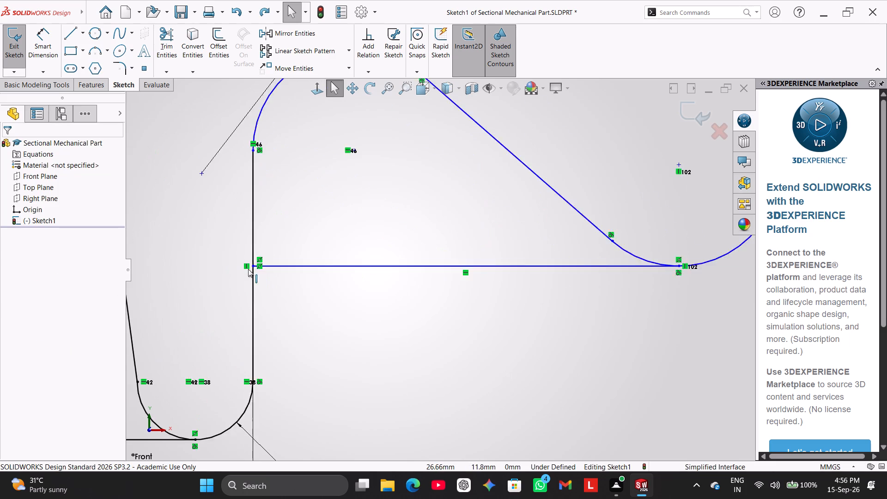
{"action": "scroll", "coordinate": [248, 269], "scroll_direction": "down", "scroll_amount": 6}
{"action": "scroll", "coordinate": [432, 252], "scroll_direction": "down", "scroll_amount": 18}
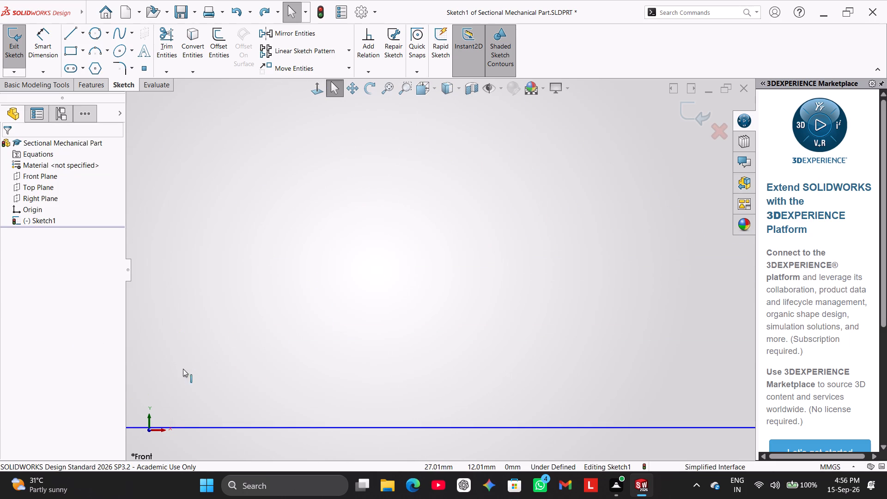
{"action": "scroll", "coordinate": [207, 367], "scroll_direction": "up", "scroll_amount": 7}
{"action": "left_click", "coordinate": [349, 313], "text": "ctrl"}
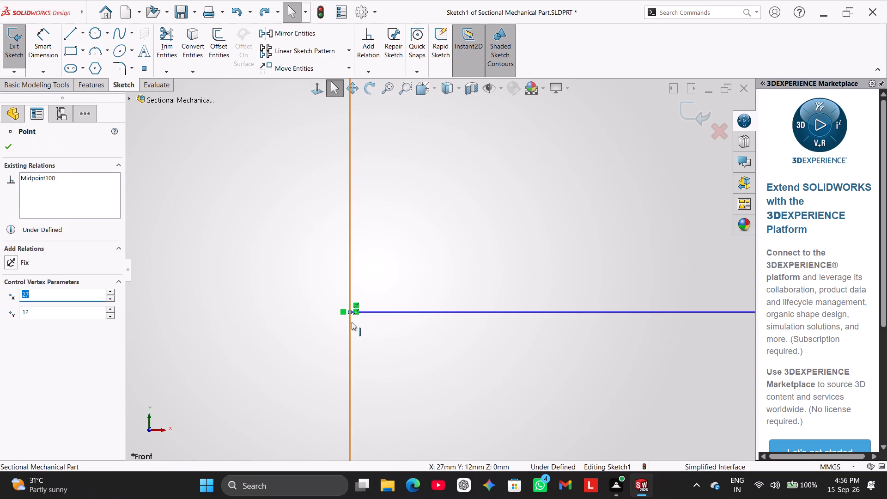
{"action": "left_click", "coordinate": [352, 322], "text": "ctrl"}
{"action": "left_click", "coordinate": [26, 324]}
{"action": "scroll", "coordinate": [389, 369], "scroll_direction": "up", "scroll_amount": 3}
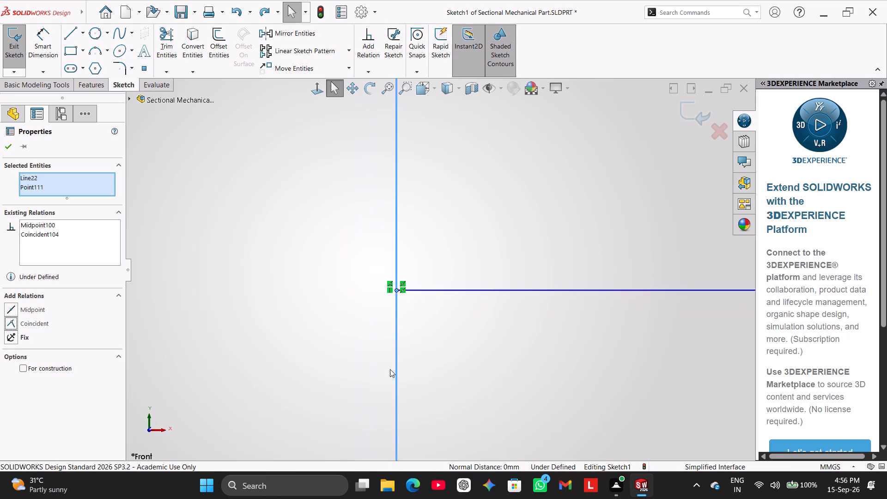
{"action": "scroll", "coordinate": [390, 369], "scroll_direction": "up", "scroll_amount": 20}
{"action": "scroll", "coordinate": [390, 369], "scroll_direction": "up", "scroll_amount": 7}
{"action": "left_click", "coordinate": [500, 332]}
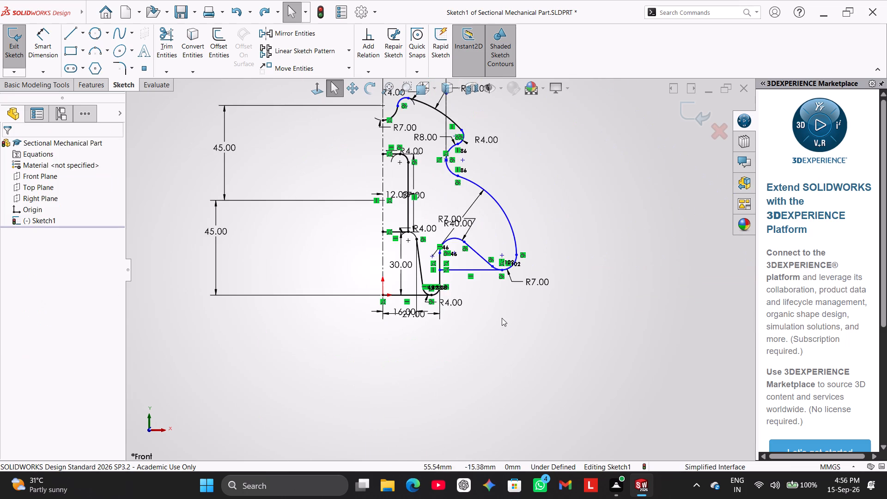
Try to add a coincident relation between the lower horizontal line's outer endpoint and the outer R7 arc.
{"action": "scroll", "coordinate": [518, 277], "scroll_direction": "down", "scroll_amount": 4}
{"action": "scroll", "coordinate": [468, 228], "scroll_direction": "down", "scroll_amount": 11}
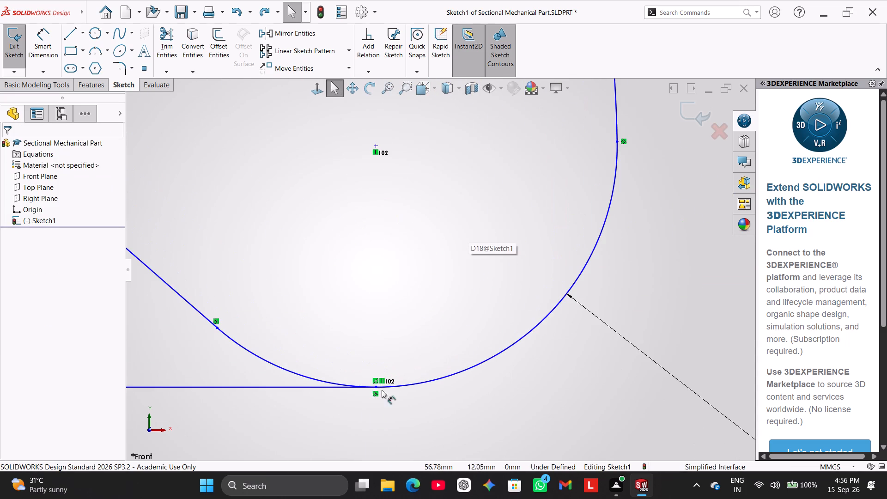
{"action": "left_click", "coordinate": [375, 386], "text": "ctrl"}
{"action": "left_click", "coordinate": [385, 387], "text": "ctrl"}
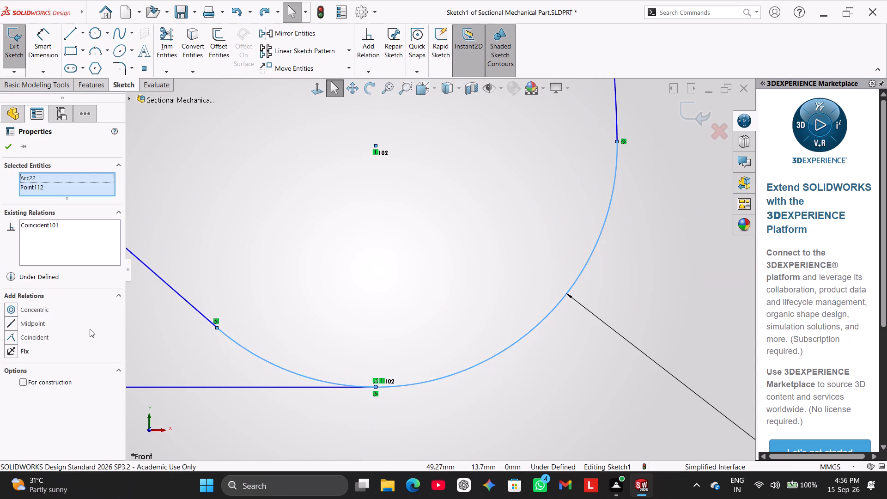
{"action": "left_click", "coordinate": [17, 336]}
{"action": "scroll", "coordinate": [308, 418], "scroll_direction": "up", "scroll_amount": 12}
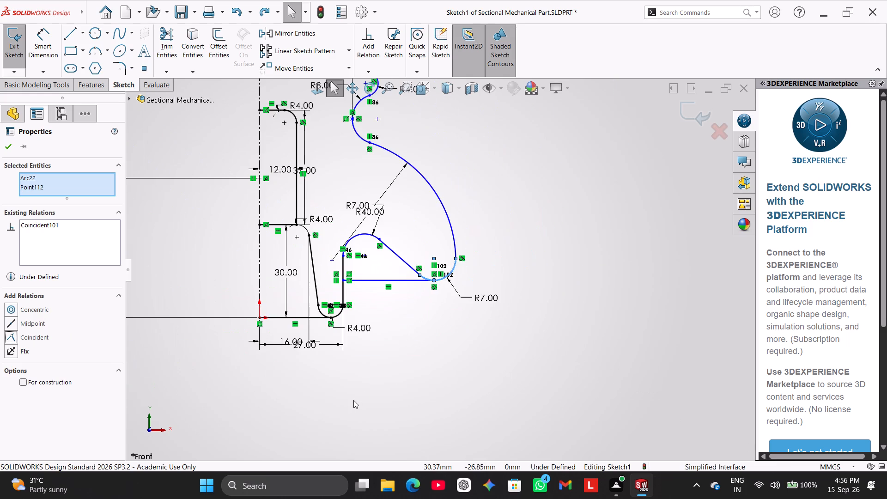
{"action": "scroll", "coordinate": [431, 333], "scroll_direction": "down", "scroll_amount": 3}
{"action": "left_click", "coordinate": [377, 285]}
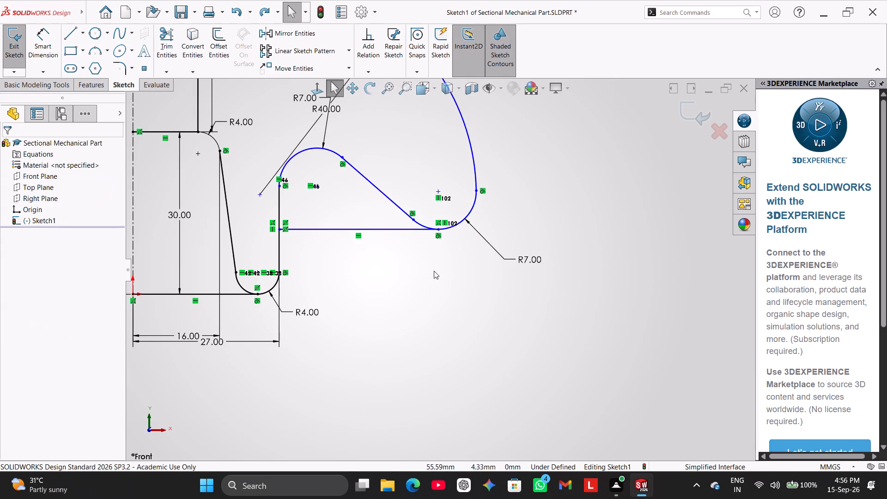
Delete the tangent relation where the lower horizontal line meets the outer R7 arc.
{"action": "scroll", "coordinate": [434, 271], "scroll_direction": "down", "scroll_amount": 3}
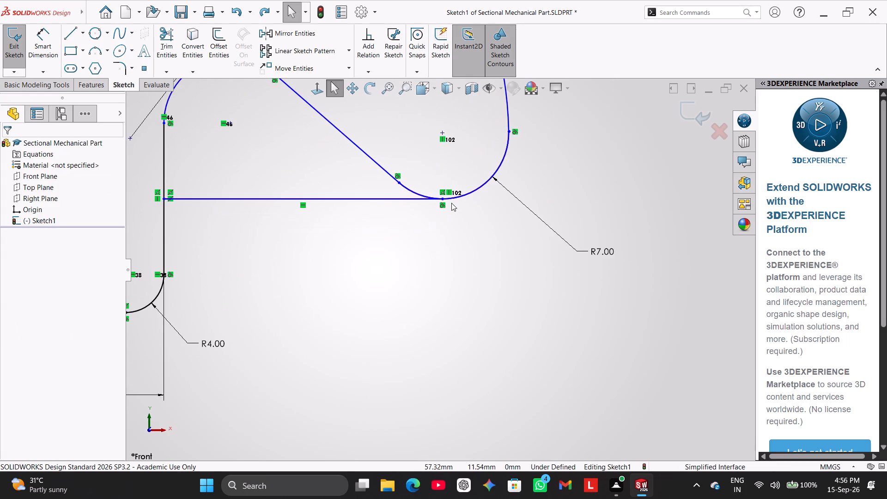
{"action": "right_click", "coordinate": [441, 204]}
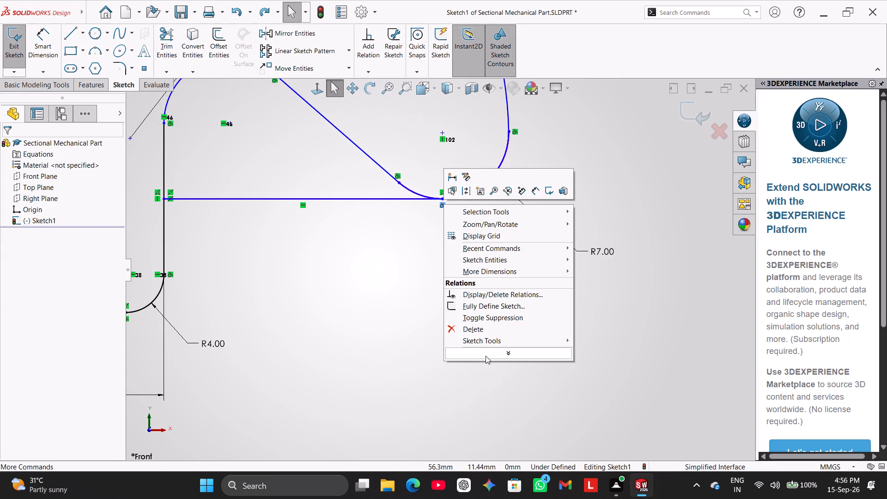
{"action": "left_click", "coordinate": [476, 329]}
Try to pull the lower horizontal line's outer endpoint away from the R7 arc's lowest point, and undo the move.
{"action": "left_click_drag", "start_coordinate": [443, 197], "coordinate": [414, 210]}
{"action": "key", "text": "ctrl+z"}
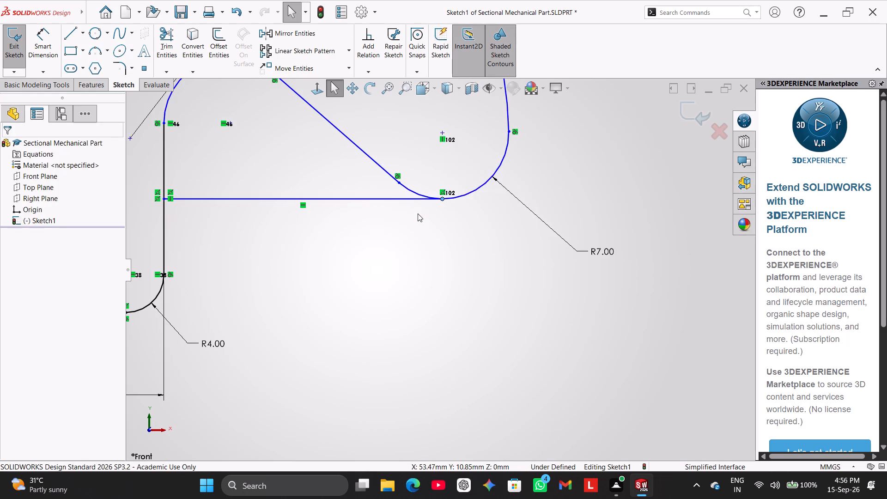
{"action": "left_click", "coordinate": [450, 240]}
Delete the vertical relation between the lower horizontal line's outer endpoint and the centre of the outer R7 arc.
{"action": "right_click", "coordinate": [442, 191]}
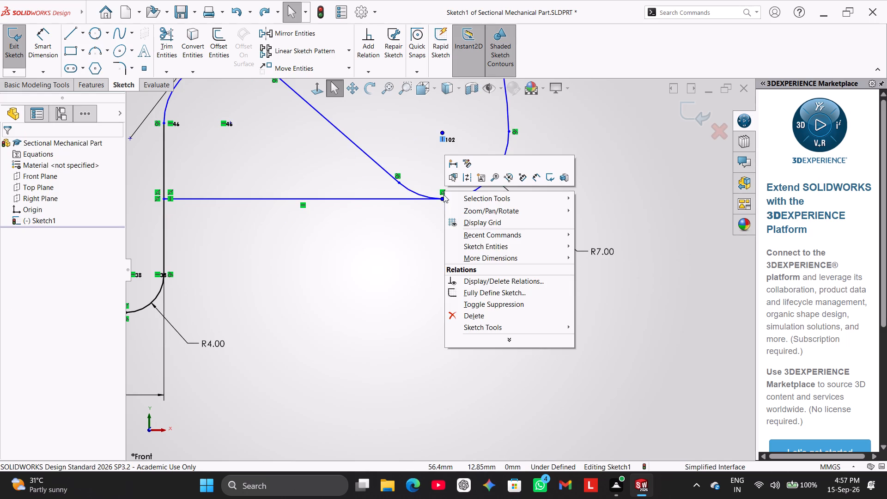
{"action": "left_click", "coordinate": [457, 310]}
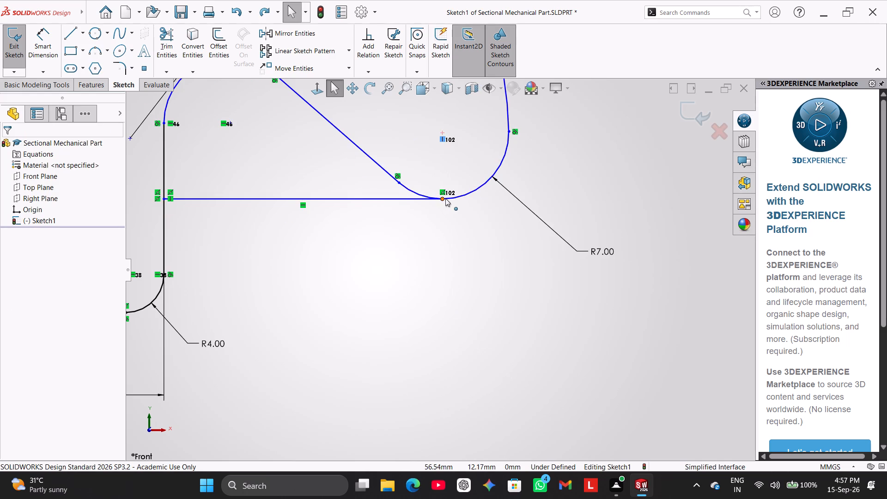
{"action": "left_click_drag", "start_coordinate": [442, 199], "coordinate": [407, 199]}
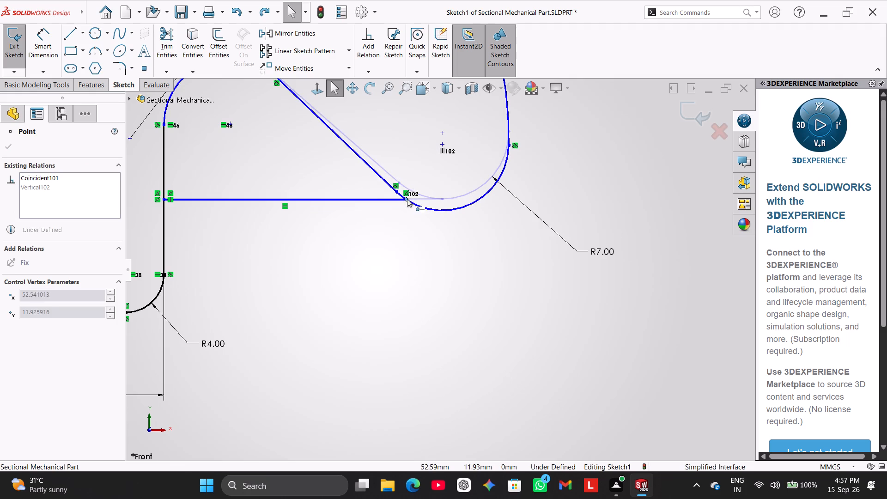
{"action": "left_click_drag", "start_coordinate": [407, 199], "coordinate": [436, 197]}
{"action": "right_click", "coordinate": [437, 188]}
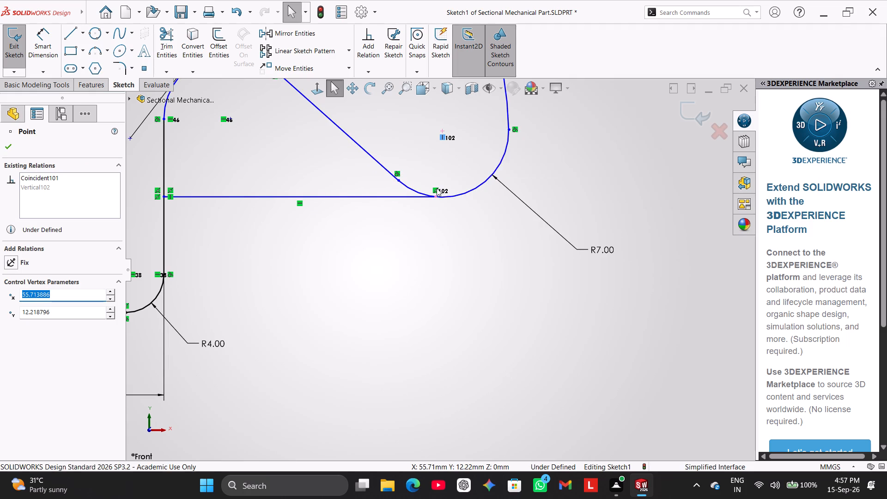
{"action": "left_click", "coordinate": [470, 310]}
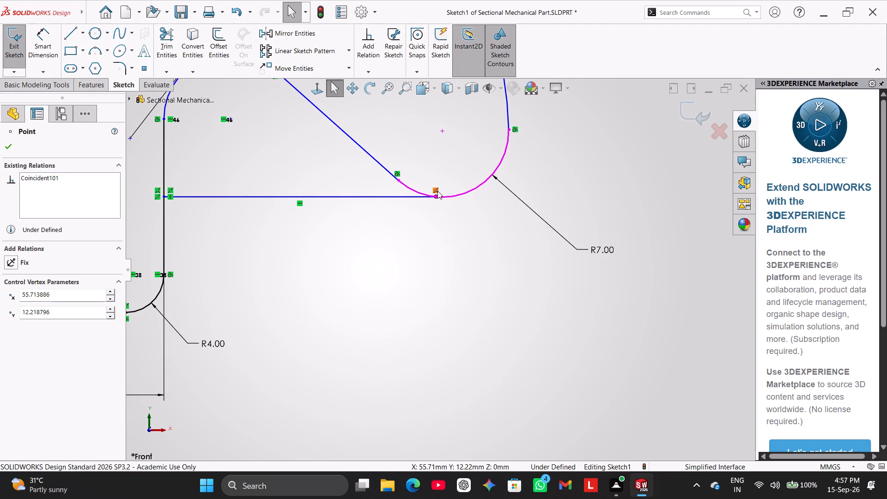
Delete the coincident relation at the lower horizontal line's outer endpoint and pull the endpoint off the outer R7 arc.
{"action": "right_click", "coordinate": [435, 189]}
{"action": "left_click", "coordinate": [461, 316]}
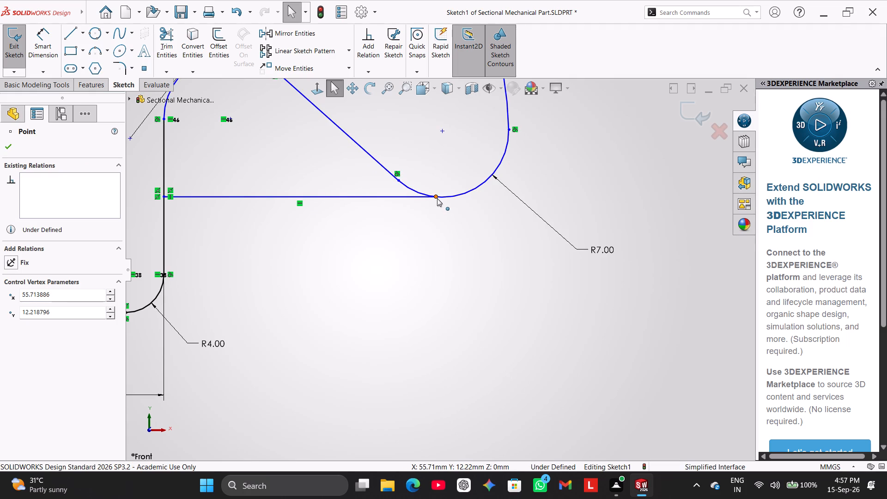
{"action": "left_click_drag", "start_coordinate": [437, 198], "coordinate": [383, 202]}
{"action": "left_click", "coordinate": [431, 270]}
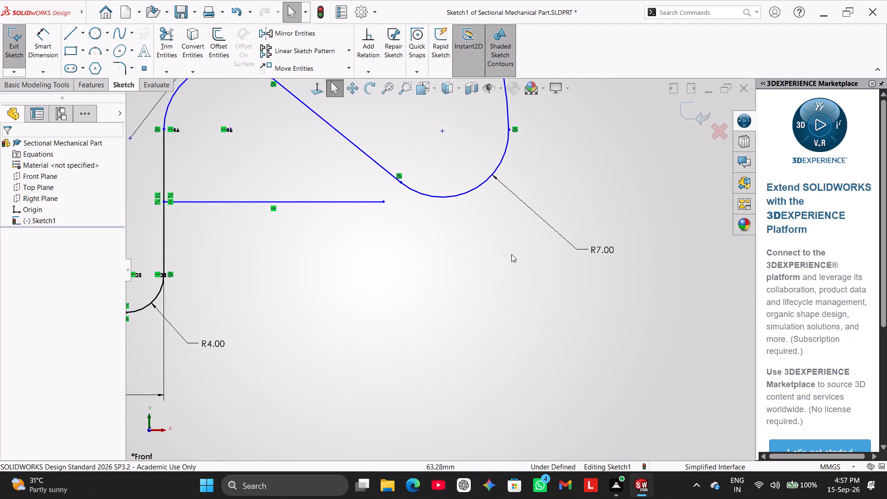
{"action": "scroll", "coordinate": [522, 280], "scroll_direction": "up", "scroll_amount": 4}
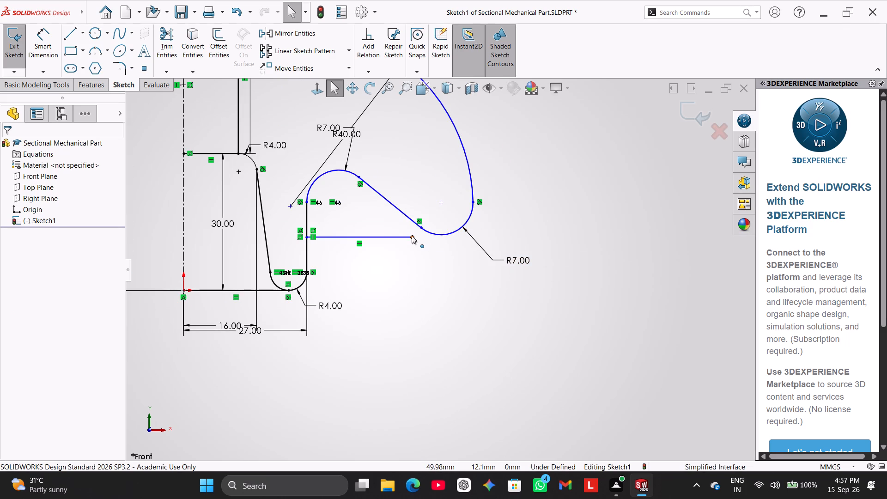
{"action": "left_click_drag", "start_coordinate": [412, 236], "coordinate": [421, 237]}
{"action": "right_click", "coordinate": [380, 248]}
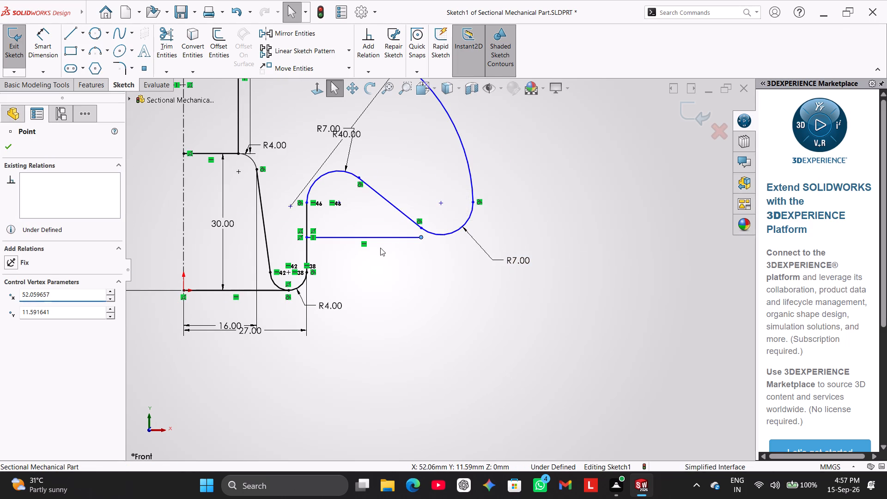
{"action": "left_click", "coordinate": [360, 266]}
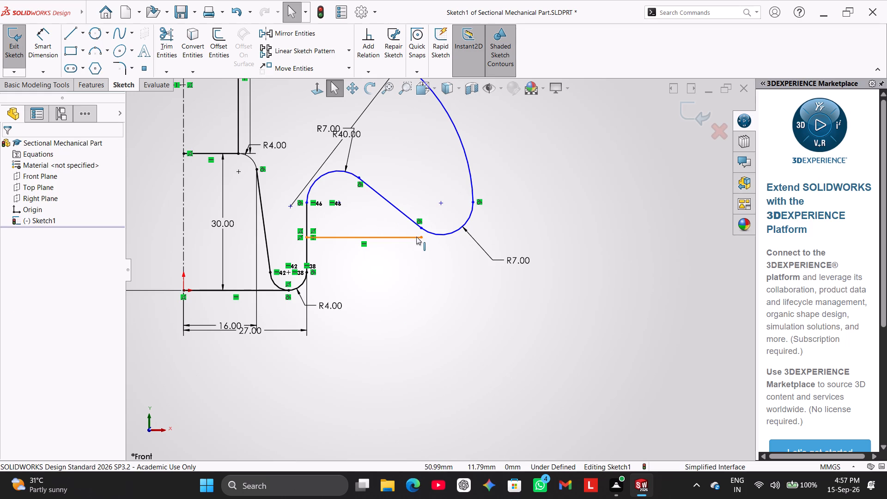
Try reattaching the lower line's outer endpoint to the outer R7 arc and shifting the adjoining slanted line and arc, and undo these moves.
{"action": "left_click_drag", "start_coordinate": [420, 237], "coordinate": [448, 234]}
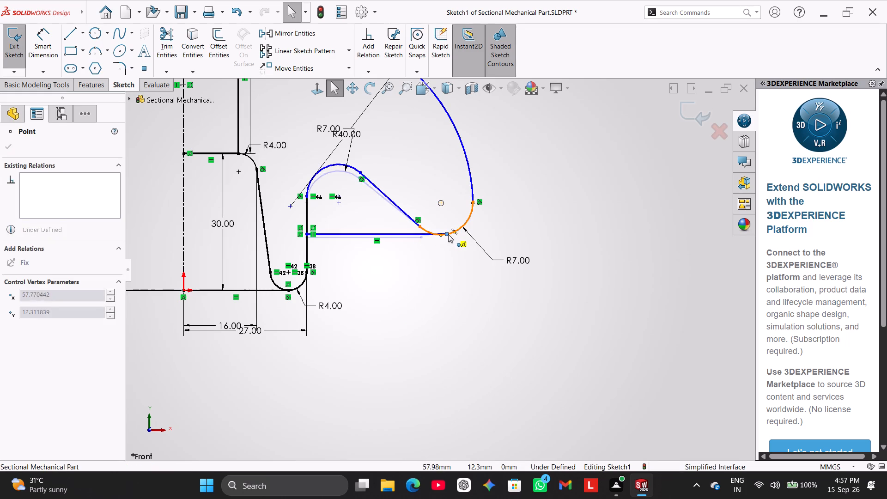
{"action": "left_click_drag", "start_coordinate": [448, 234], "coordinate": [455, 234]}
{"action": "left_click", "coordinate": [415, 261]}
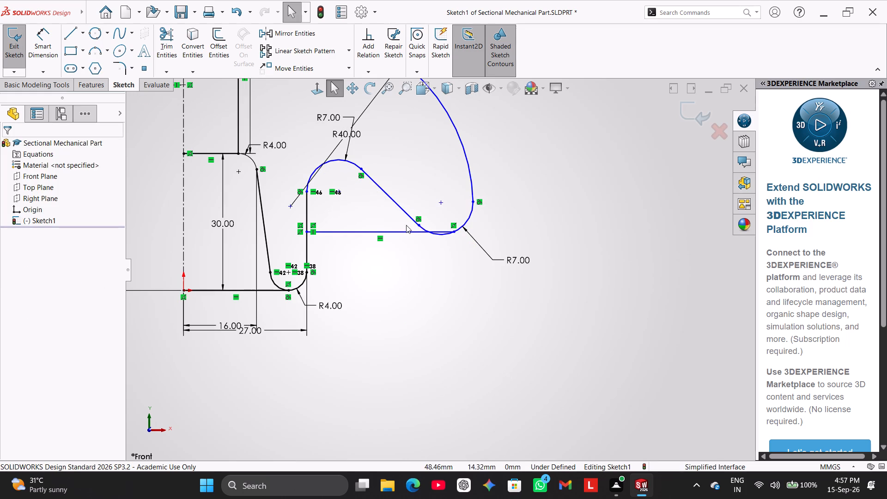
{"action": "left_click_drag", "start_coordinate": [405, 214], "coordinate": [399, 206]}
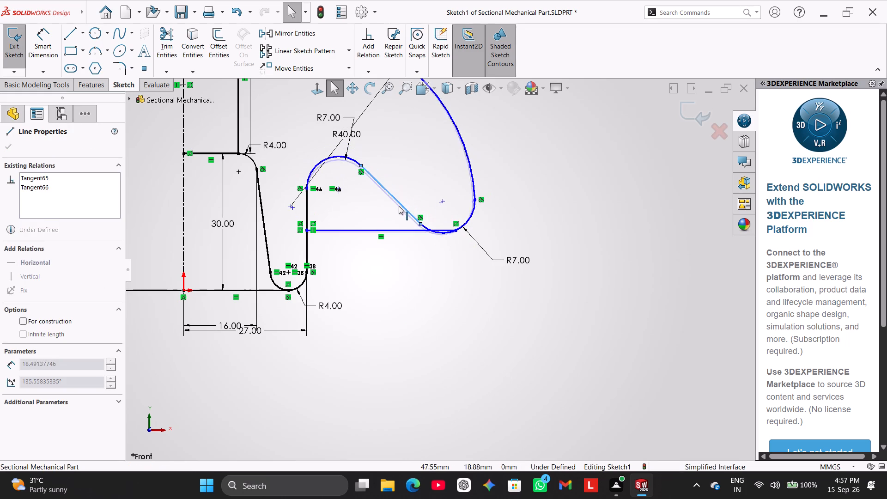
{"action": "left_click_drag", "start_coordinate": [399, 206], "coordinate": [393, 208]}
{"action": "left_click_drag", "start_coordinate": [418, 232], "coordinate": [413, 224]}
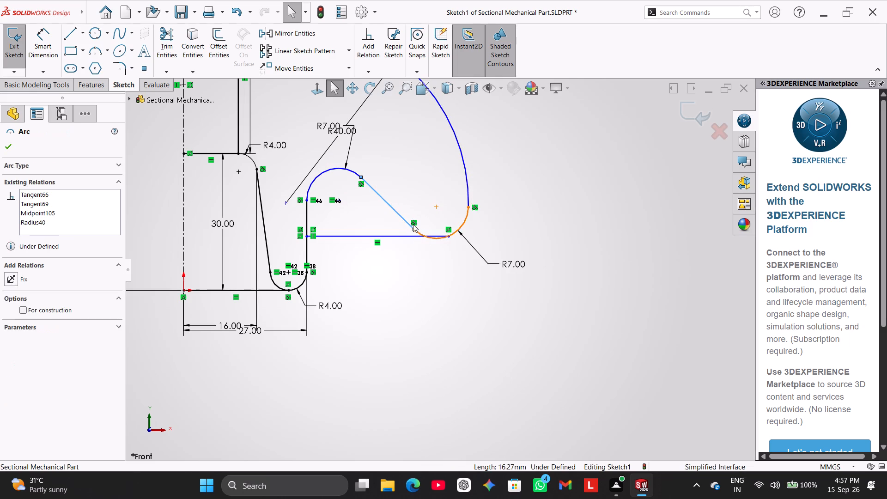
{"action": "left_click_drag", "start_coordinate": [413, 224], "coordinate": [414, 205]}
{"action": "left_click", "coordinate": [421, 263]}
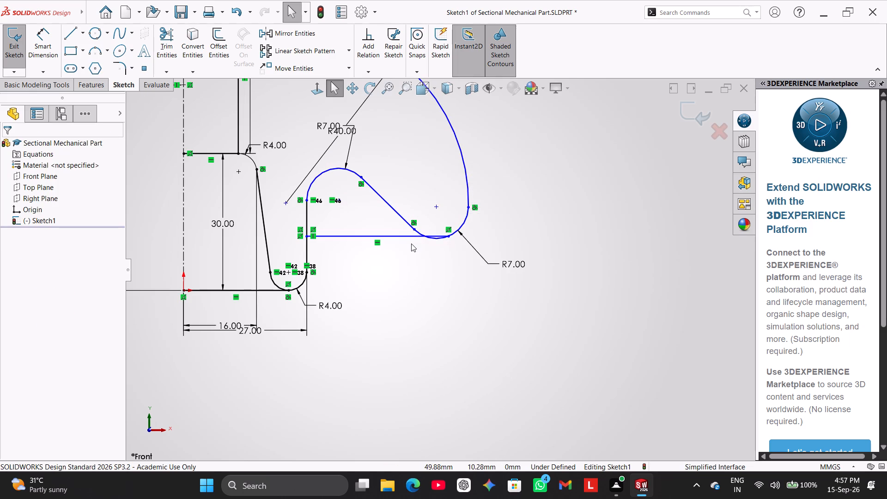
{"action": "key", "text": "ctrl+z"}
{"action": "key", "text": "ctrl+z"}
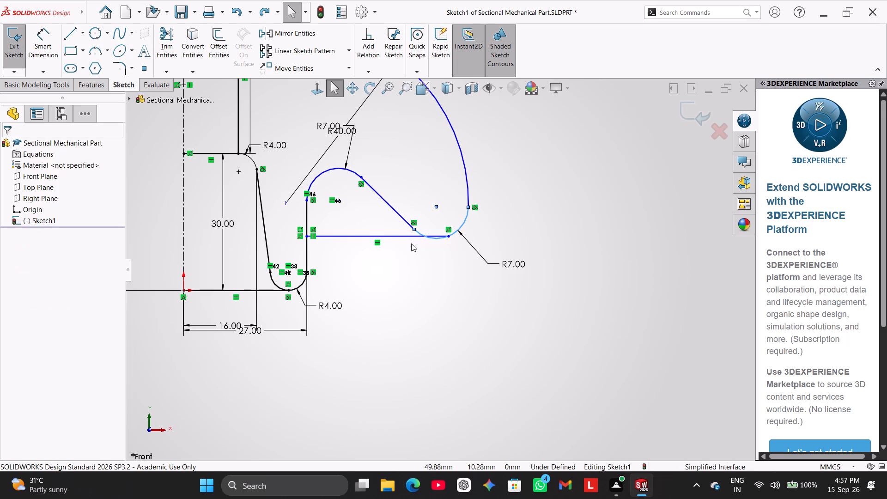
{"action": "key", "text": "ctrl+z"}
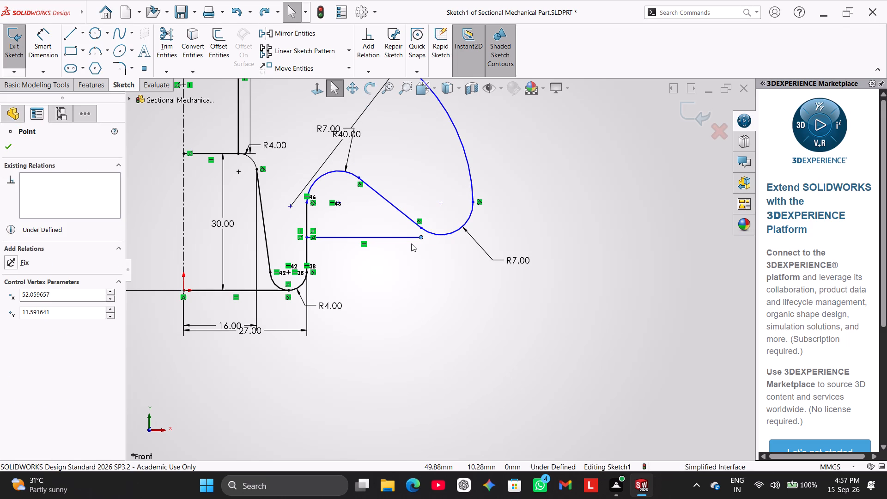
Add a tangent relation between the lower horizontal line and the outer R7 arc.
{"action": "left_click", "coordinate": [415, 268]}
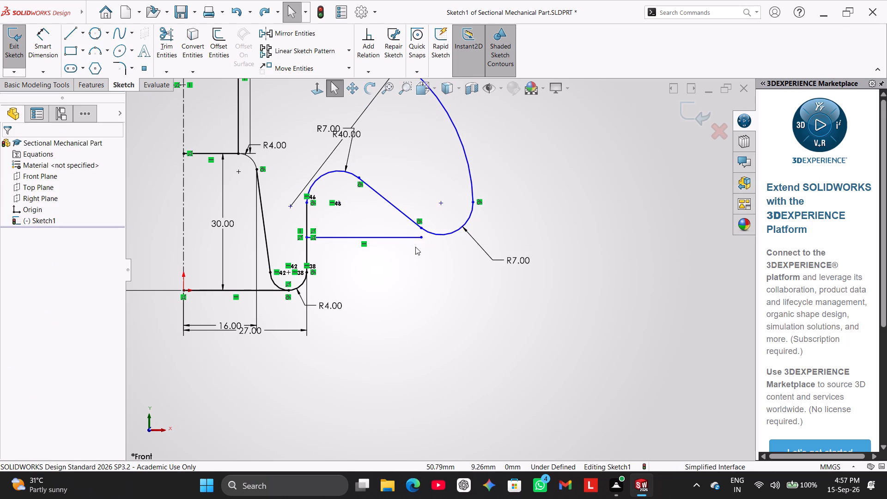
{"action": "left_click", "coordinate": [413, 237], "text": "ctrl"}
{"action": "left_click", "coordinate": [442, 234], "text": "ctrl"}
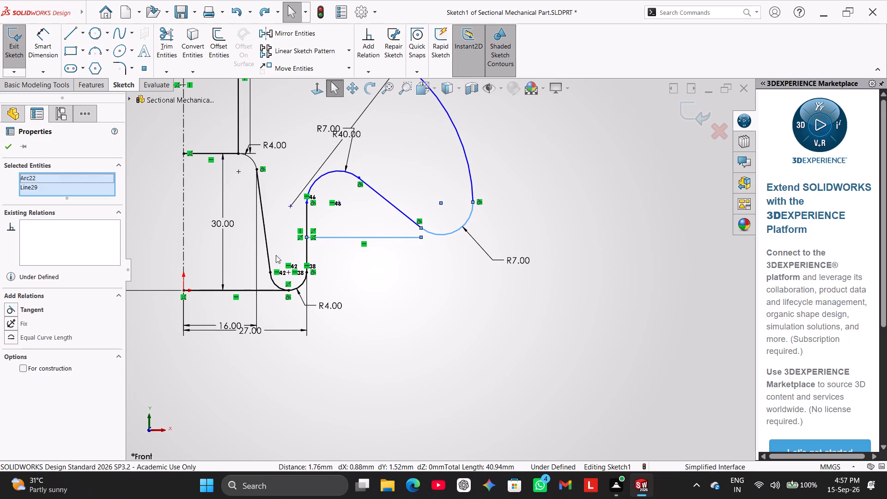
{"action": "left_click", "coordinate": [25, 308]}
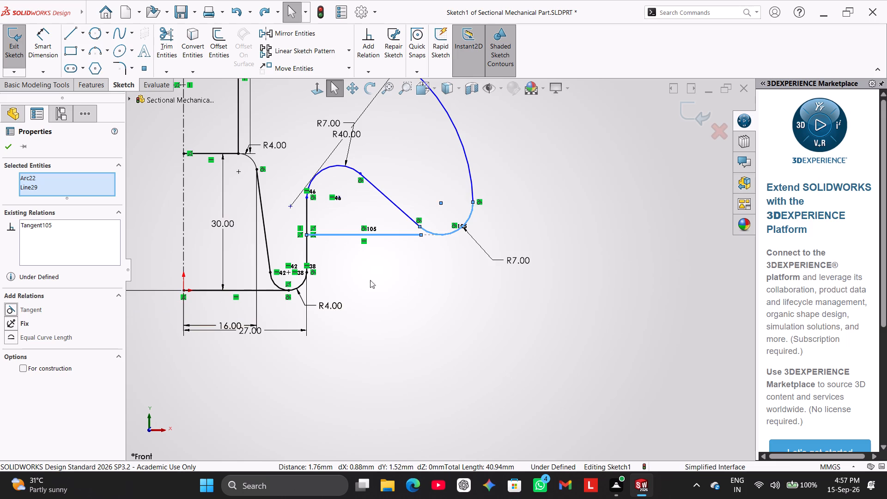
{"action": "left_click", "coordinate": [440, 271]}
Stretch the lower horizontal line's outer endpoint outward beyond its tangent point with the outer R7 arc.
{"action": "left_click_drag", "start_coordinate": [419, 235], "coordinate": [425, 235]}
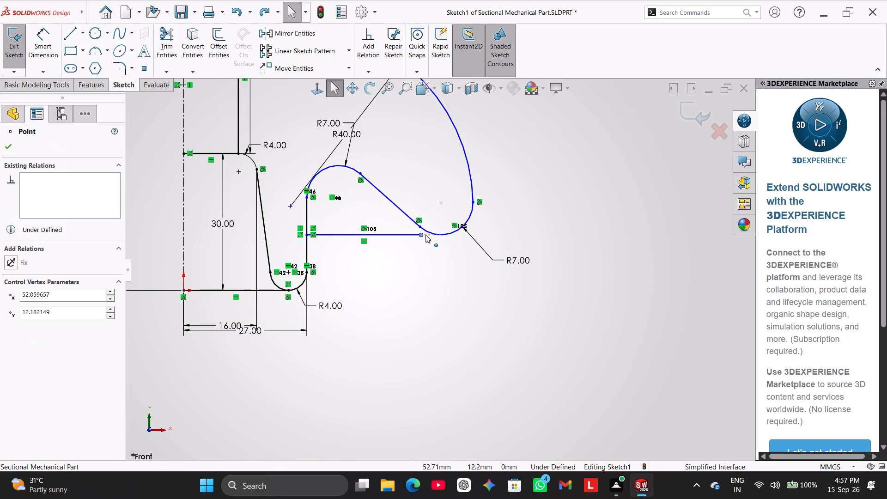
{"action": "left_click_drag", "start_coordinate": [425, 235], "coordinate": [412, 241]}
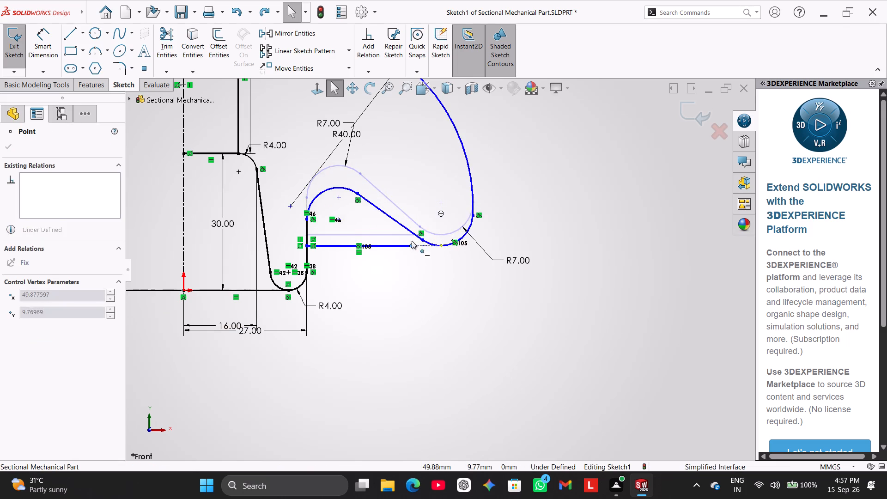
{"action": "left_click_drag", "start_coordinate": [412, 241], "coordinate": [419, 214]}
{"action": "left_click", "coordinate": [422, 263]}
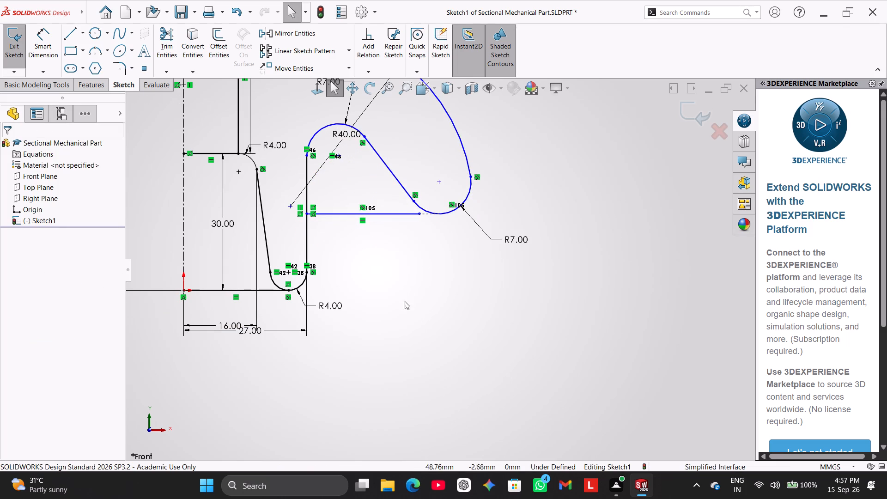
{"action": "left_click_drag", "start_coordinate": [418, 212], "coordinate": [470, 207]}
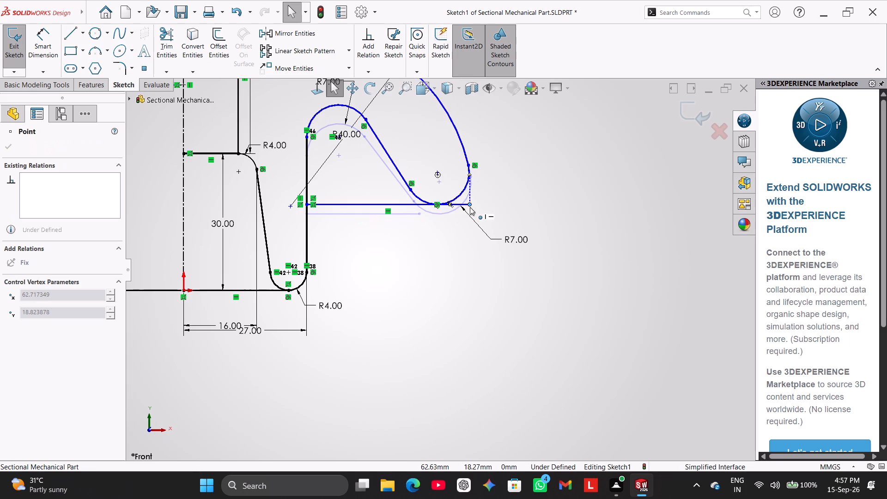
{"action": "left_click_drag", "start_coordinate": [470, 207], "coordinate": [512, 213]}
{"action": "left_click", "coordinate": [401, 265]}
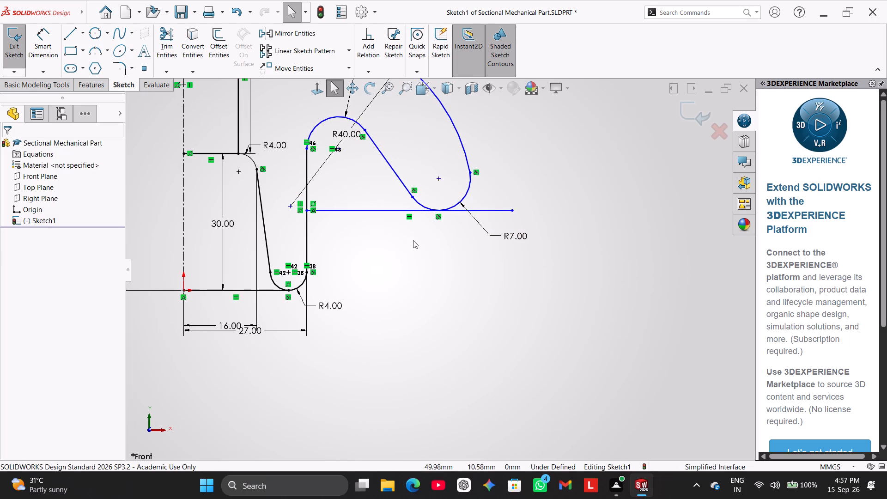
Trim the part of the lower horizontal line that extends past the outer R7 arc's tangent point.
{"action": "left_click", "coordinate": [175, 41]}
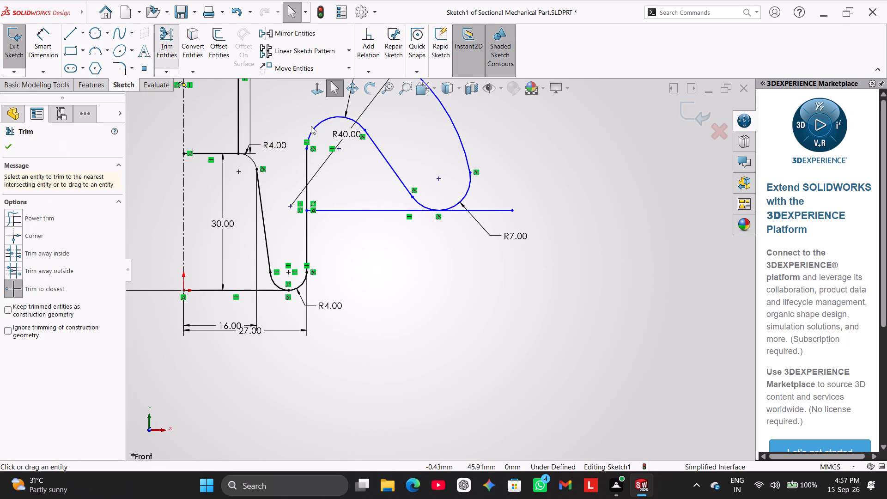
{"action": "left_click", "coordinate": [491, 208]}
{"action": "left_click", "coordinate": [420, 264]}
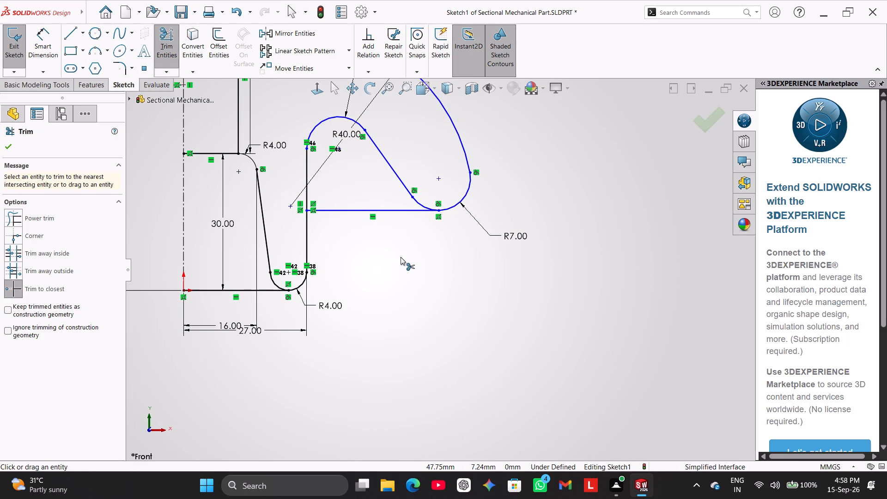
{"action": "right_click", "coordinate": [360, 262]}
{"action": "left_click_drag", "start_coordinate": [404, 289], "coordinate": [397, 286]}
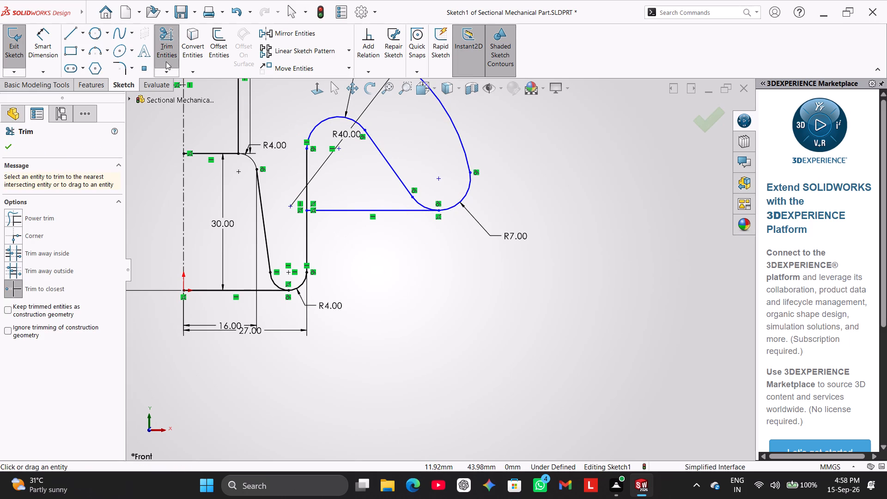
Dimension the vertical distance from the inner R7 arc's centre to the lower horizontal line as 8 mm.
{"action": "left_click", "coordinate": [48, 40]}
{"action": "left_click", "coordinate": [339, 148]}
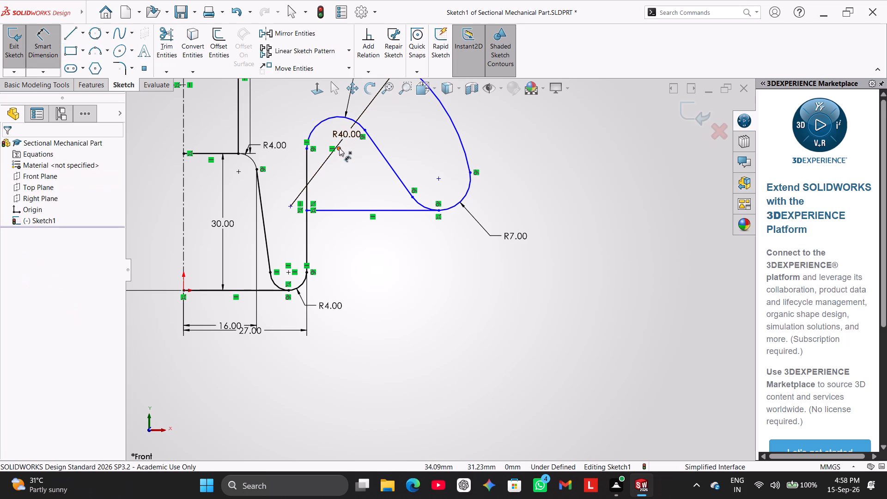
{"action": "left_click", "coordinate": [344, 210]}
{"action": "left_click", "coordinate": [344, 179]}
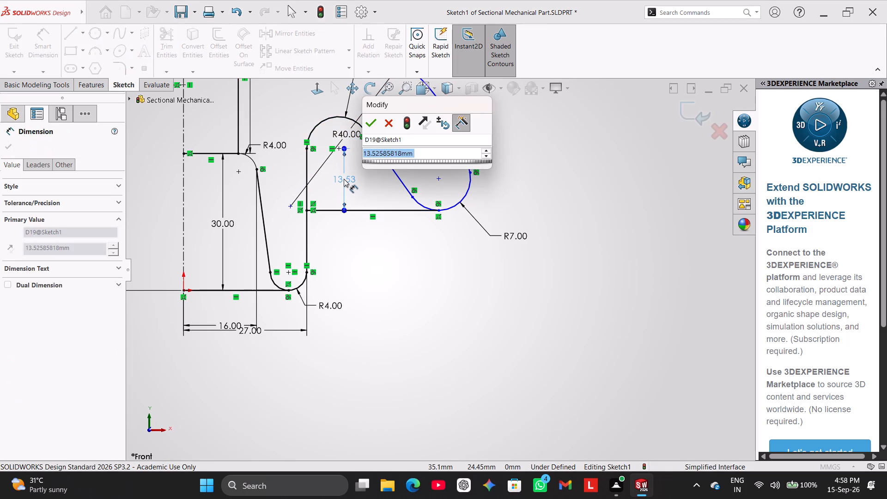
{"action": "key", "text": "8"}
{"action": "key", "text": "Return"}
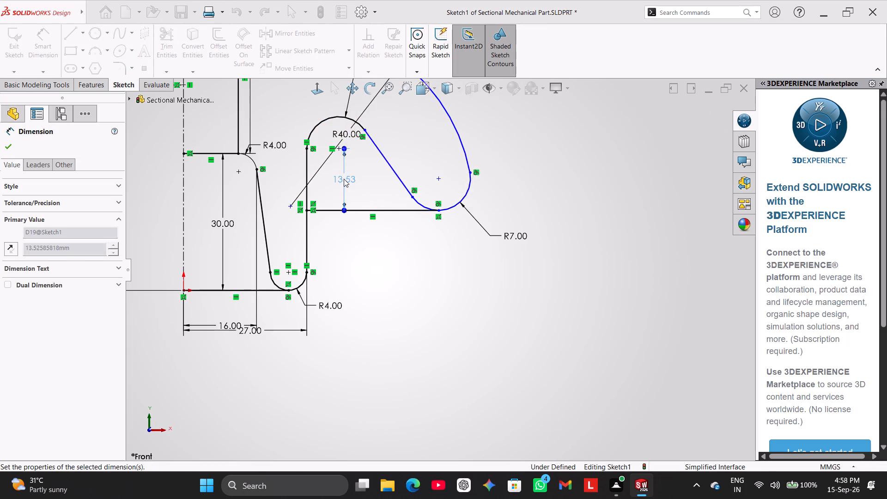
{"action": "left_click", "coordinate": [448, 267]}
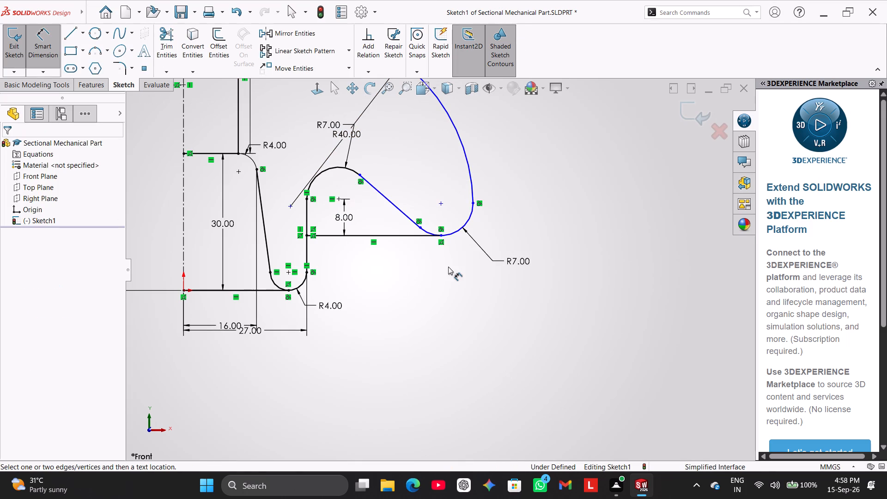
{"action": "right_click", "coordinate": [546, 142]}
{"action": "left_click", "coordinate": [579, 172]}
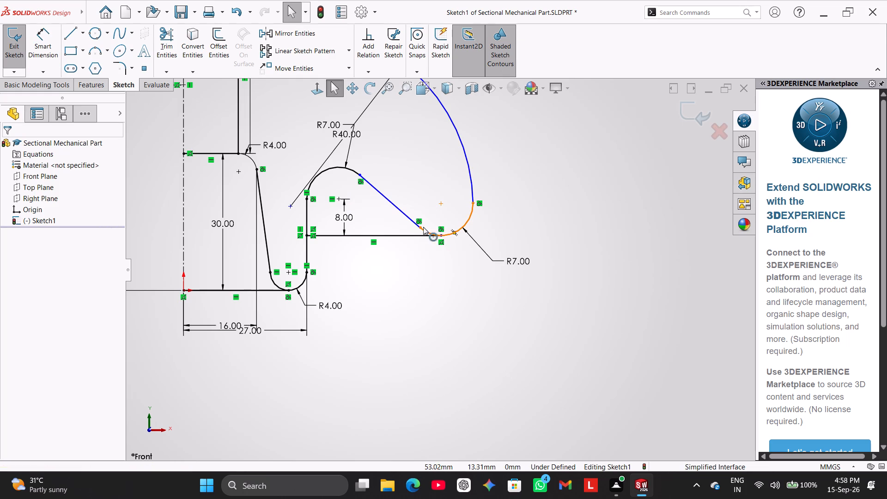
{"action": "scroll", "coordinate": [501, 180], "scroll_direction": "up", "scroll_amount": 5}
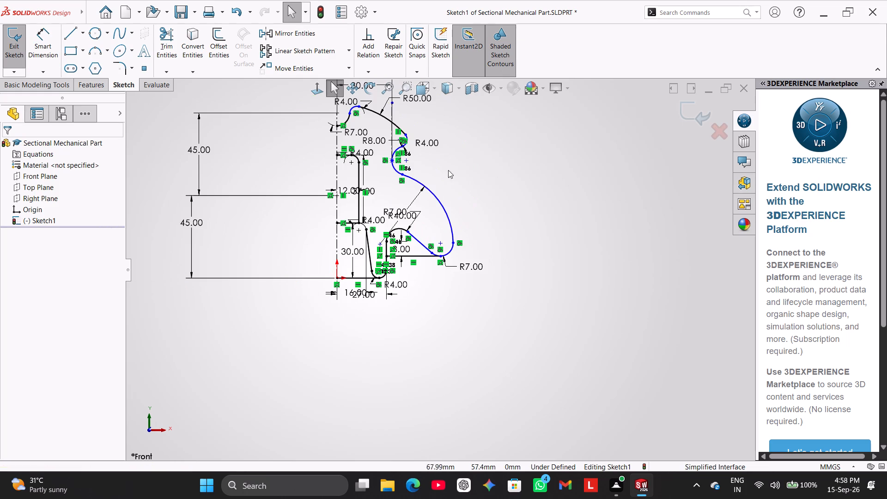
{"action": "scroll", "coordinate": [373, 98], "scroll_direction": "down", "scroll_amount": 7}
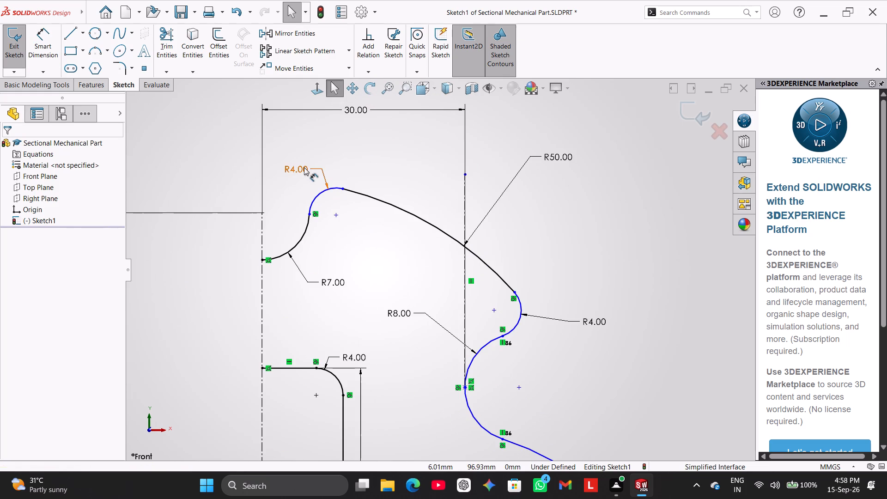
Move the upper R4 arc's radius label farther away from the arc.
{"action": "left_click_drag", "start_coordinate": [304, 167], "coordinate": [297, 169]}
{"action": "left_click", "coordinate": [377, 251]}
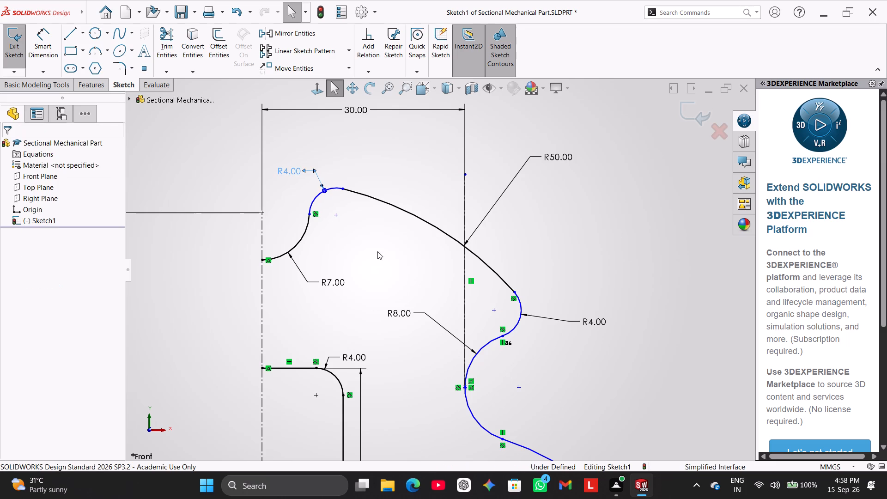
Add a tangent relation between the upper R4 arc and the R50 arc.
{"action": "left_click", "coordinate": [377, 200], "text": "ctrl"}
{"action": "left_click", "coordinate": [327, 189], "text": "ctrl"}
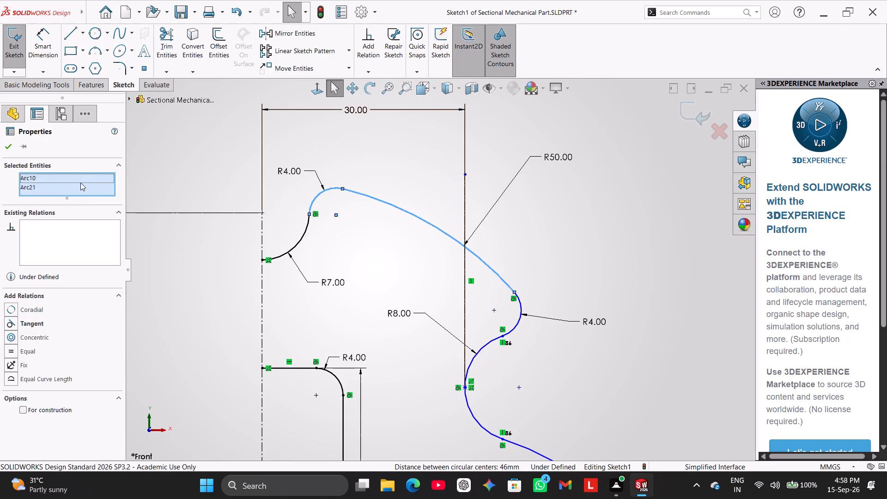
{"action": "left_click", "coordinate": [30, 319]}
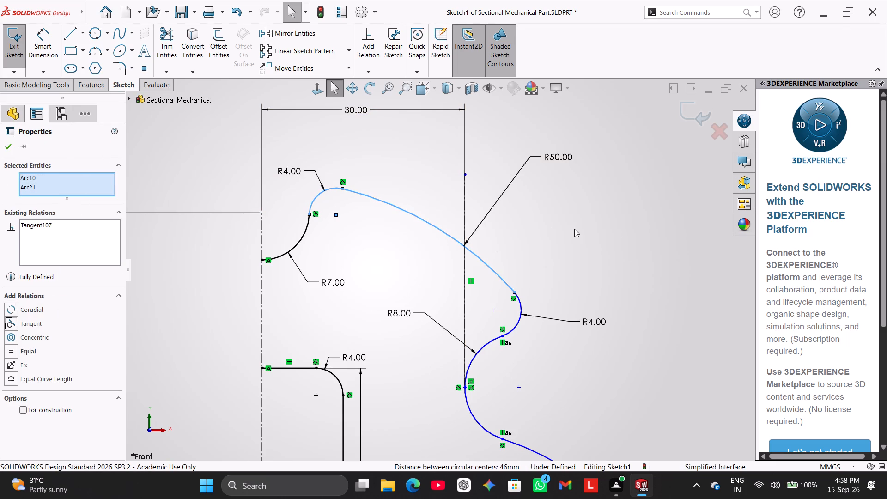
{"action": "left_click", "coordinate": [574, 229]}
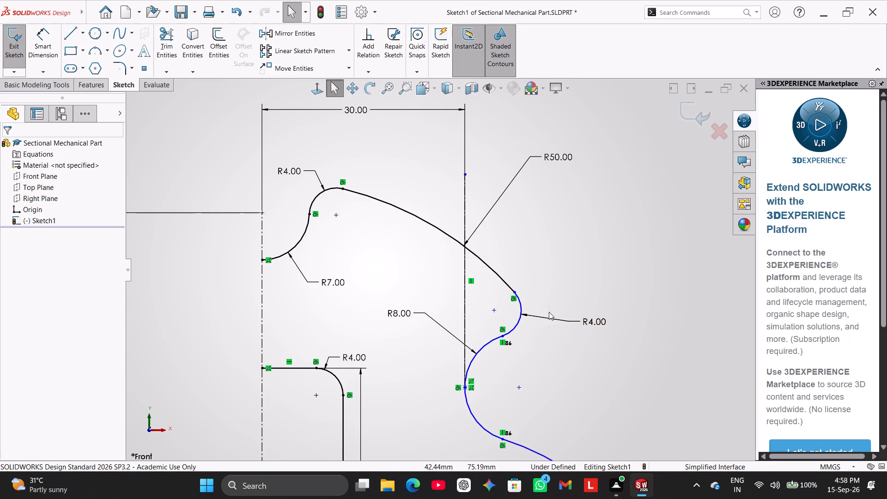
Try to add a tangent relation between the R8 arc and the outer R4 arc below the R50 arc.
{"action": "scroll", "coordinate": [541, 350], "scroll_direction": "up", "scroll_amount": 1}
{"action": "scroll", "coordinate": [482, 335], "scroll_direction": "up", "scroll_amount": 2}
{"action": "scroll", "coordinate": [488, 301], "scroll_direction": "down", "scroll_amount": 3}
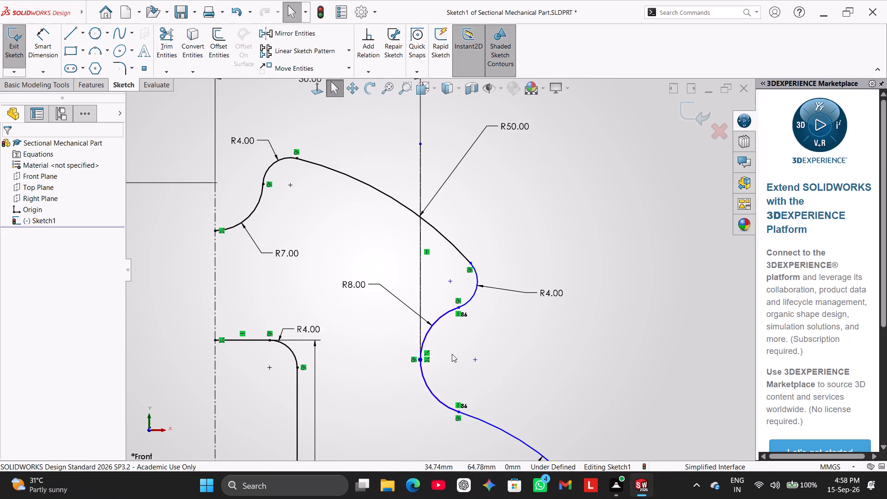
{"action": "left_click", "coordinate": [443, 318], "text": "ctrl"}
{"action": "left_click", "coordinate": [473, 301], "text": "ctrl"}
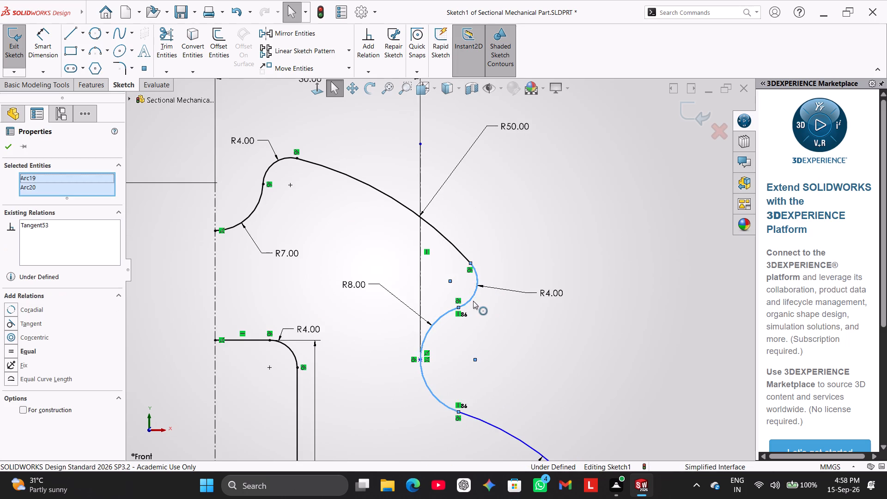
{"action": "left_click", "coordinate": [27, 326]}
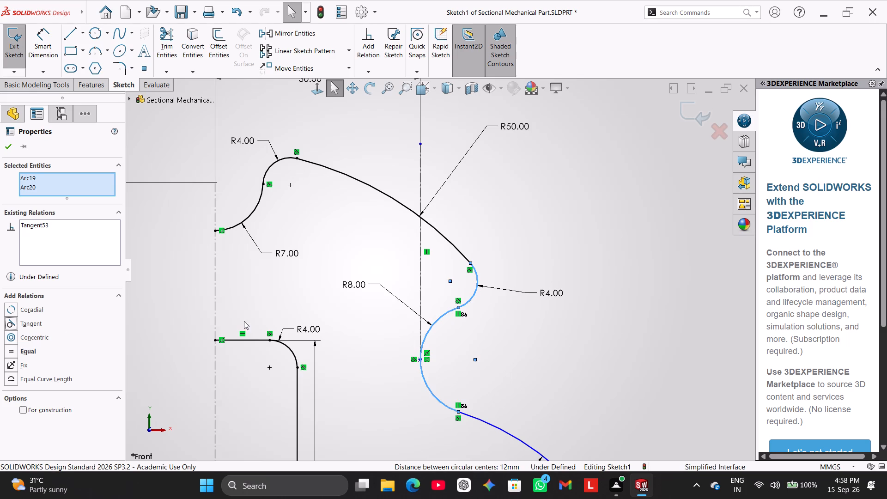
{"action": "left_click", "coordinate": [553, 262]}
Dimension the horizontal distance from the vertical centreline to the R50 arc's outer endpoint as 40 mm.
{"action": "scroll", "coordinate": [486, 386], "scroll_direction": "up", "scroll_amount": 5}
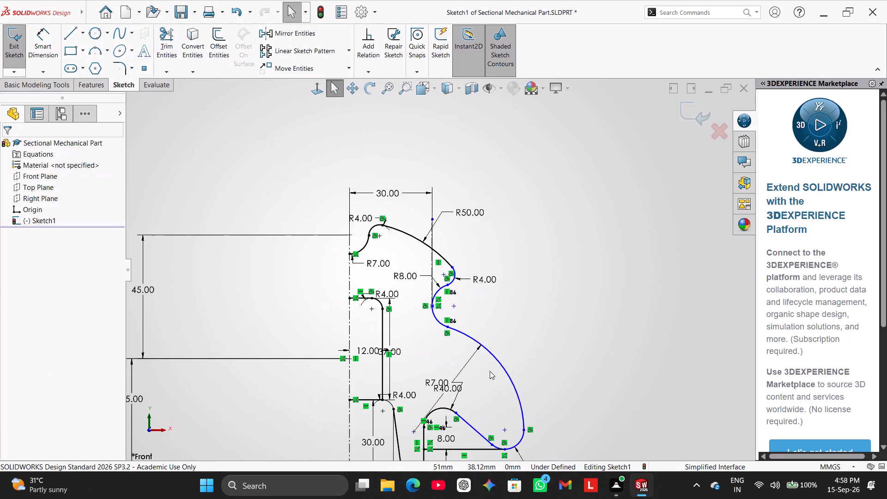
{"action": "scroll", "coordinate": [524, 282], "scroll_direction": "down", "scroll_amount": 2}
{"action": "left_click", "coordinate": [38, 36]}
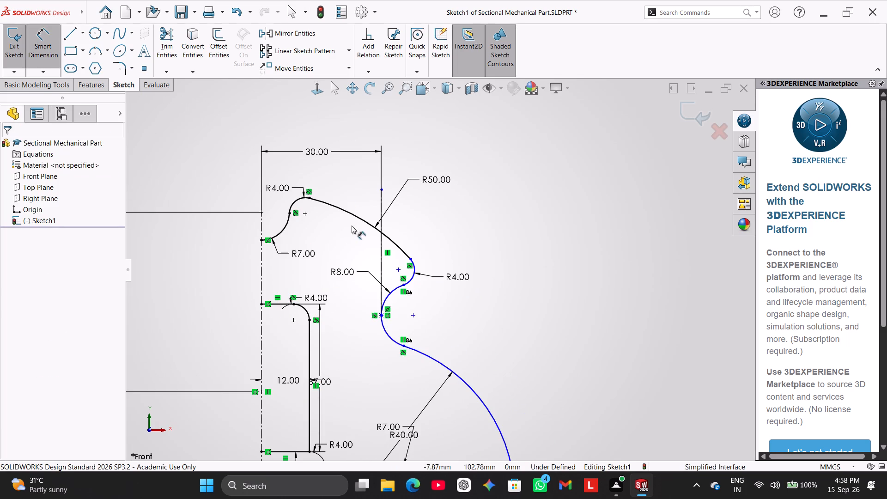
{"action": "left_click", "coordinate": [409, 258]}
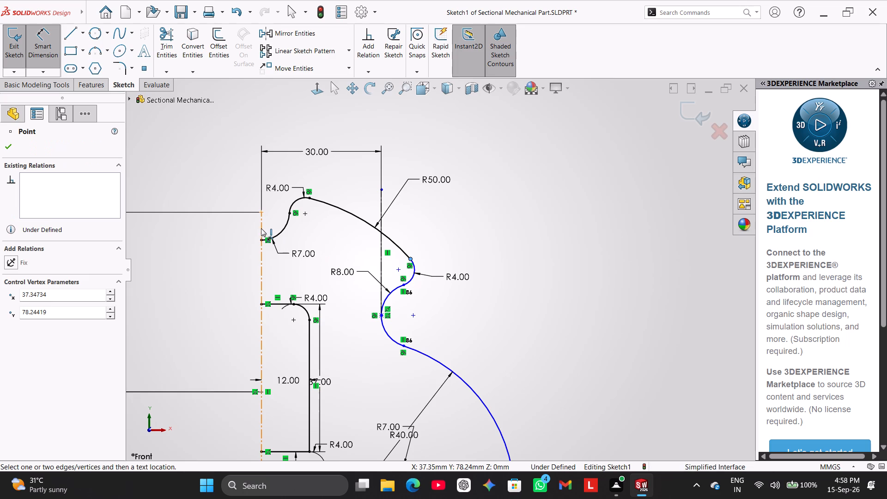
{"action": "left_click", "coordinate": [261, 228]}
{"action": "left_click", "coordinate": [310, 111]}
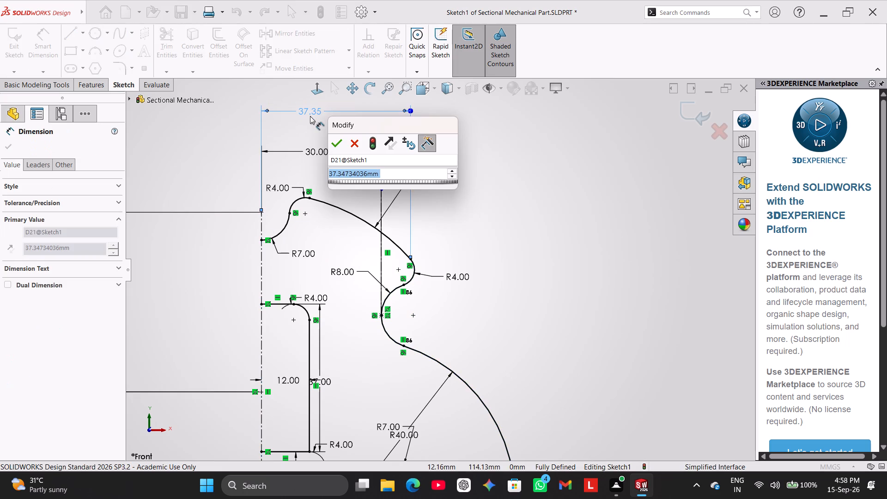
{"action": "type", "text": "40"}
{"action": "key", "text": "Return"}
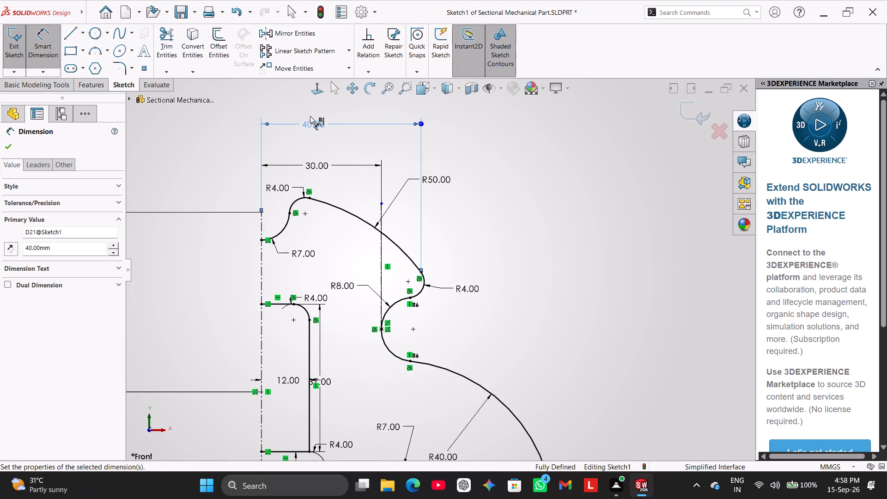
{"action": "left_click", "coordinate": [564, 249]}
{"action": "scroll", "coordinate": [601, 351], "scroll_direction": "up", "scroll_amount": 5}
{"action": "scroll", "coordinate": [532, 346], "scroll_direction": "down", "scroll_amount": 3}
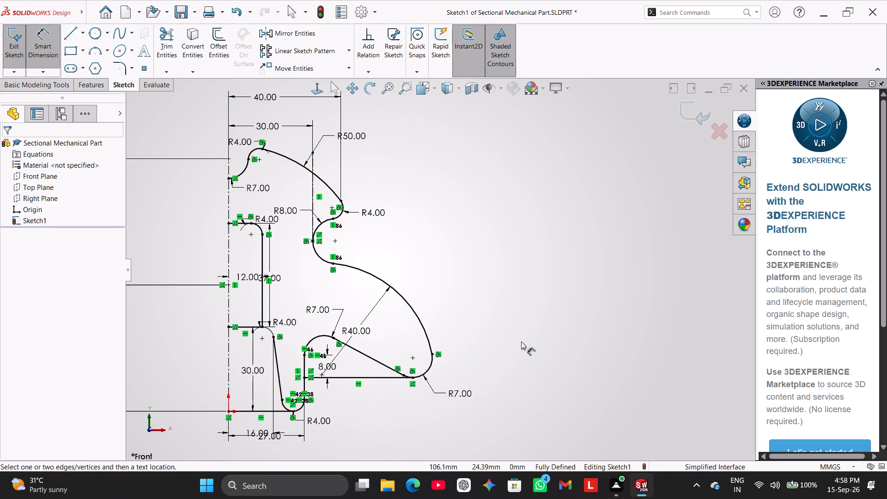
{"action": "scroll", "coordinate": [393, 311], "scroll_direction": "down", "scroll_amount": 1}
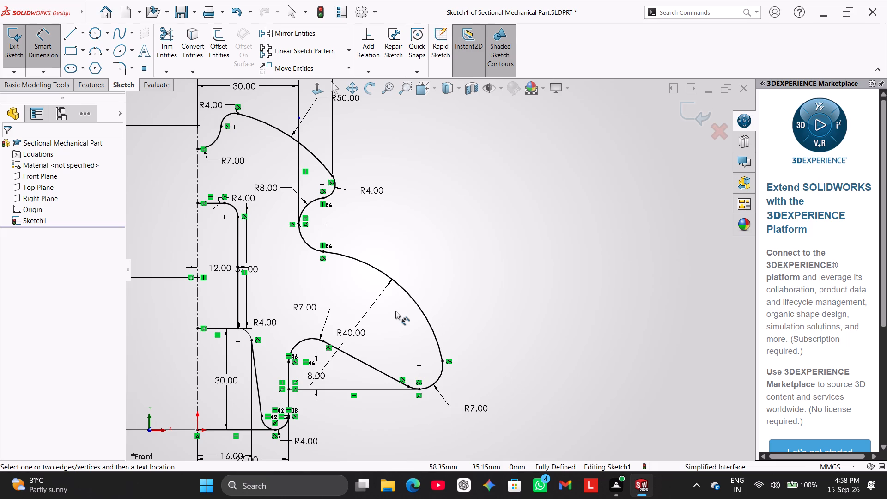
{"action": "right_click", "coordinate": [524, 239]}
{"action": "left_click", "coordinate": [541, 267]}
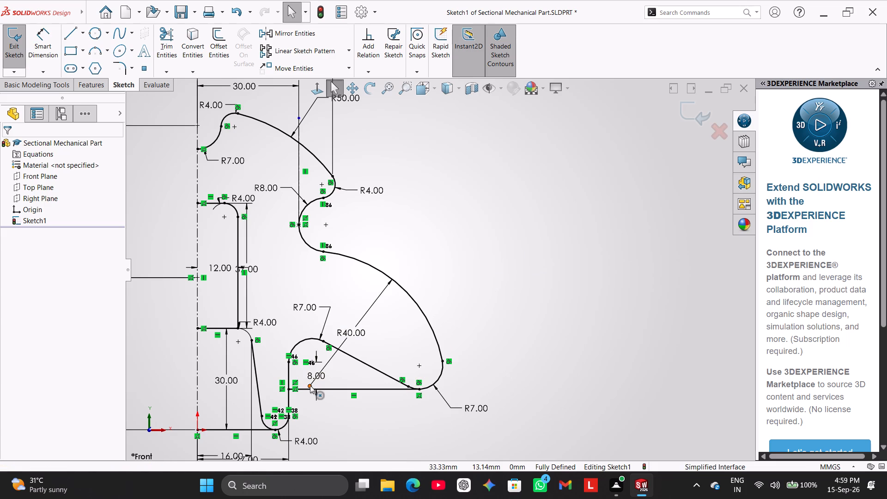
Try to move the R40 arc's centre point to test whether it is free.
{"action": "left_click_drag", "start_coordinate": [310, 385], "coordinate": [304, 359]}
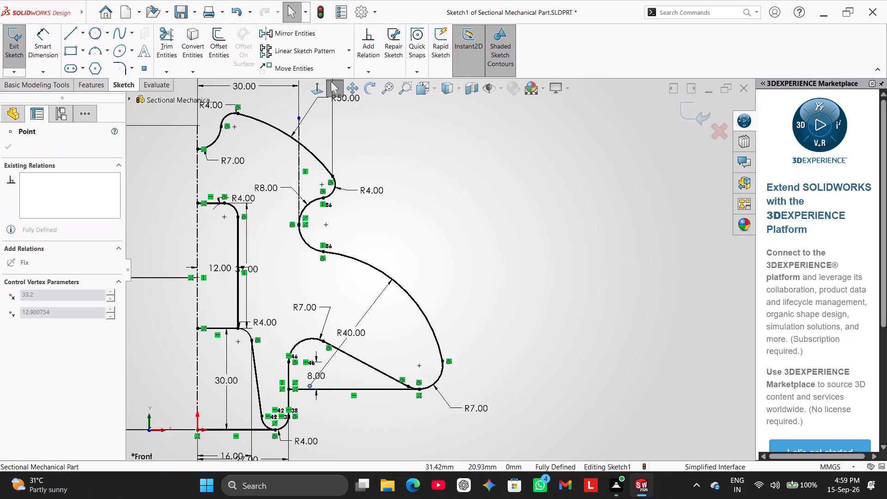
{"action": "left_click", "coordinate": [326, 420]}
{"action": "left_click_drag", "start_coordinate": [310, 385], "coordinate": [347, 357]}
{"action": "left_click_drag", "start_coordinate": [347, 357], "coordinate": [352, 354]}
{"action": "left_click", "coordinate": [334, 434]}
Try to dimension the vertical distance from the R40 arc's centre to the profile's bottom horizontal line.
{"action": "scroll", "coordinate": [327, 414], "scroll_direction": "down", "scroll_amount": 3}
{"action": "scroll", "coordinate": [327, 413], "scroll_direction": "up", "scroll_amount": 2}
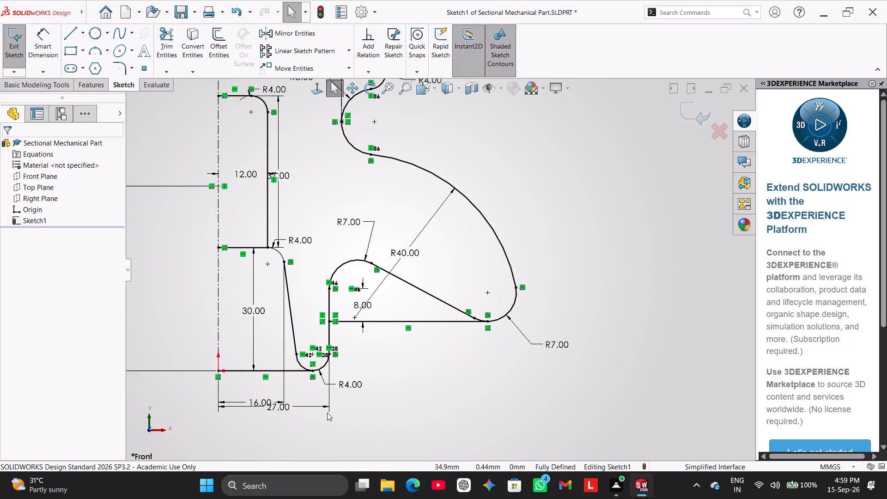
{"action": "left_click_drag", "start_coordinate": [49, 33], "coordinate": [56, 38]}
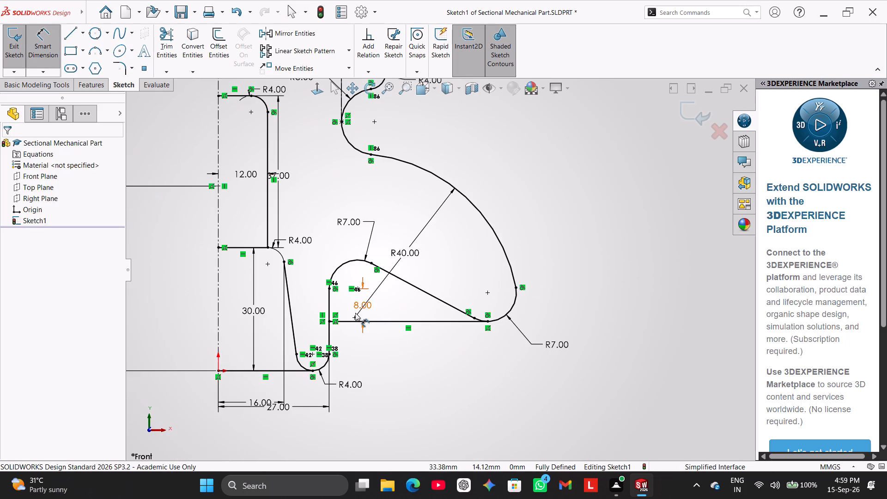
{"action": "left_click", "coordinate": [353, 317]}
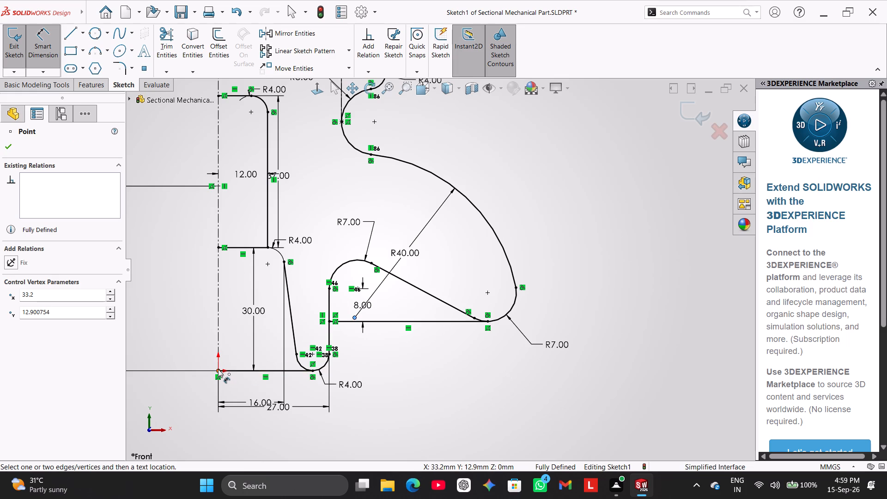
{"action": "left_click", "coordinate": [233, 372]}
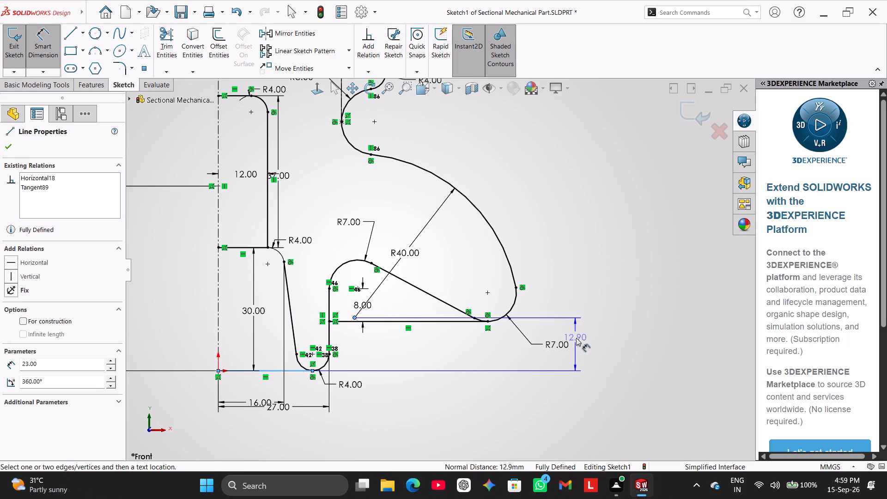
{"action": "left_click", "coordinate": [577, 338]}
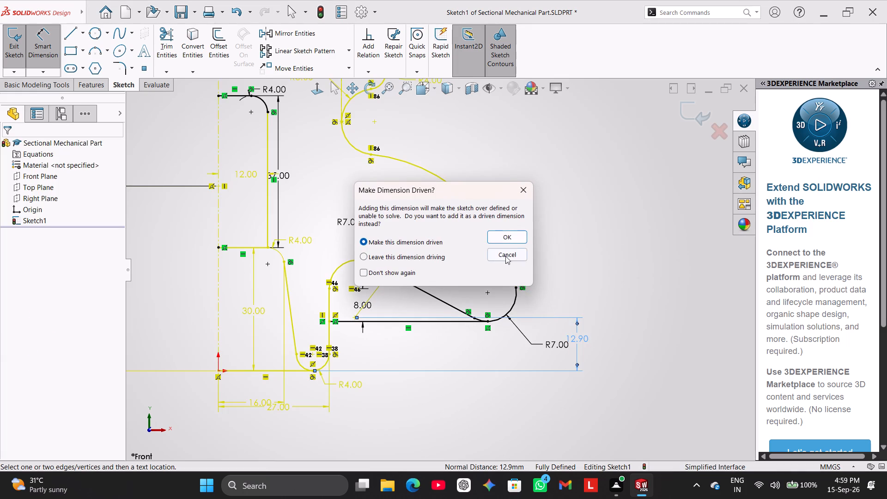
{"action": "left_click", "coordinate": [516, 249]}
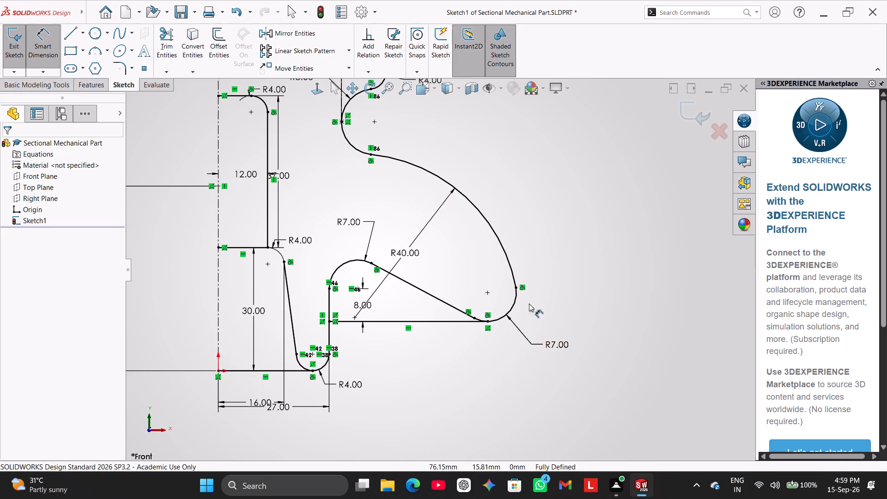
Delete the midpoint relation that ties the lip's lower horizontal line to the short vertical line.
{"action": "scroll", "coordinate": [558, 246], "scroll_direction": "up", "scroll_amount": 3}
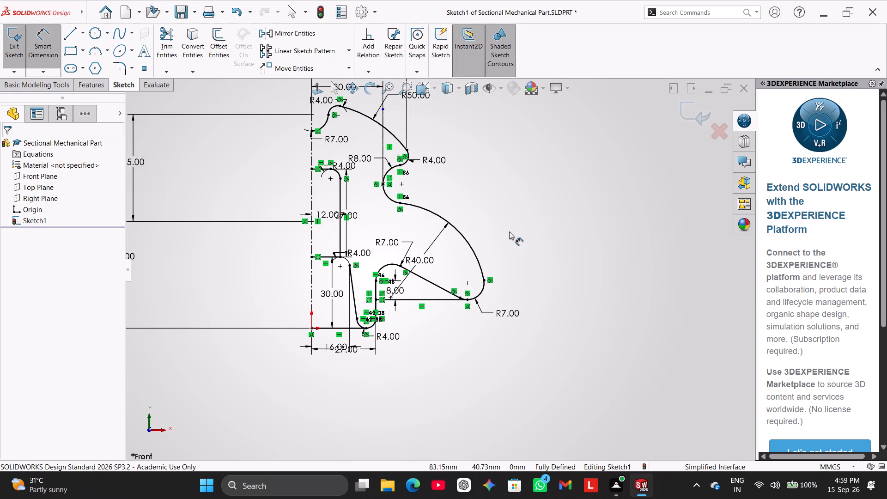
{"action": "scroll", "coordinate": [436, 243], "scroll_direction": "down", "scroll_amount": 3}
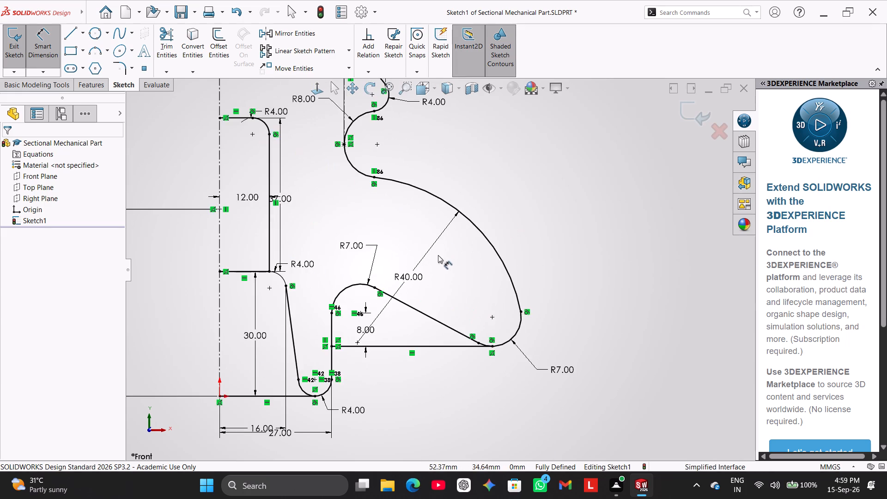
{"action": "scroll", "coordinate": [429, 283], "scroll_direction": "down", "scroll_amount": 1}
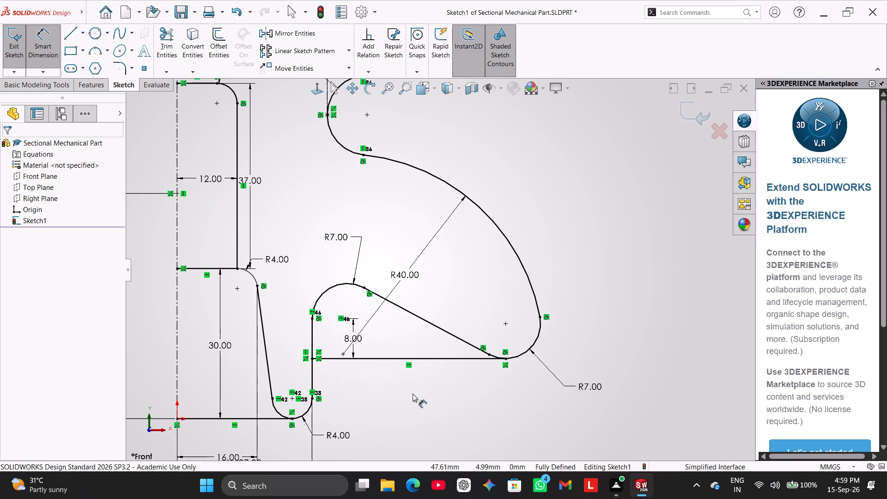
{"action": "right_click", "coordinate": [316, 350]}
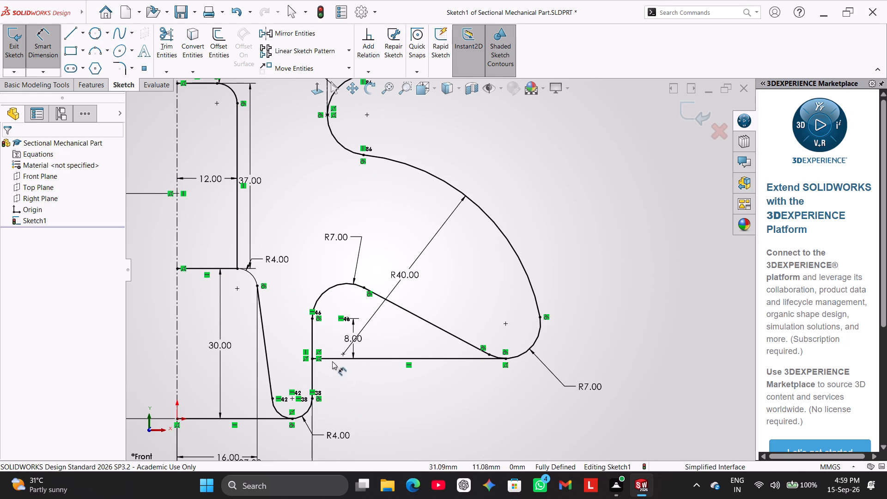
{"action": "right_click", "coordinate": [378, 414]}
{"action": "left_click_drag", "start_coordinate": [411, 429], "coordinate": [407, 429]}
{"action": "right_click", "coordinate": [320, 352]}
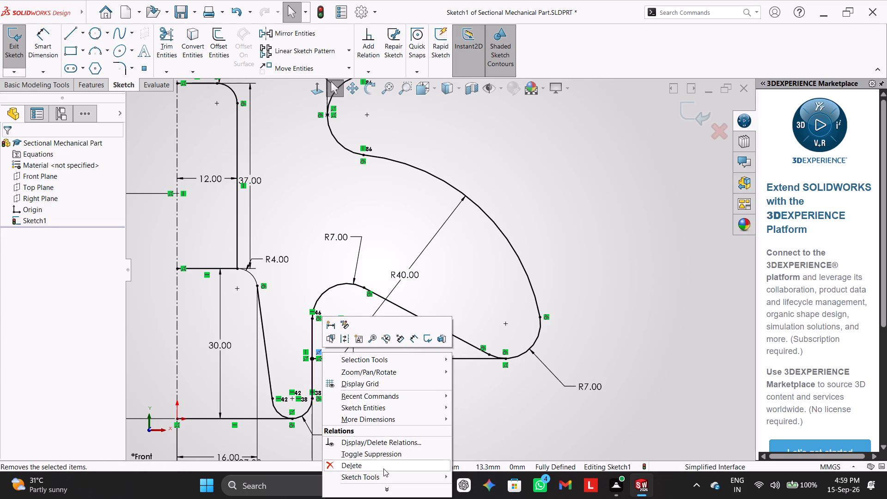
{"action": "left_click", "coordinate": [383, 469]}
{"action": "scroll", "coordinate": [410, 396], "scroll_direction": "up", "scroll_amount": 1}
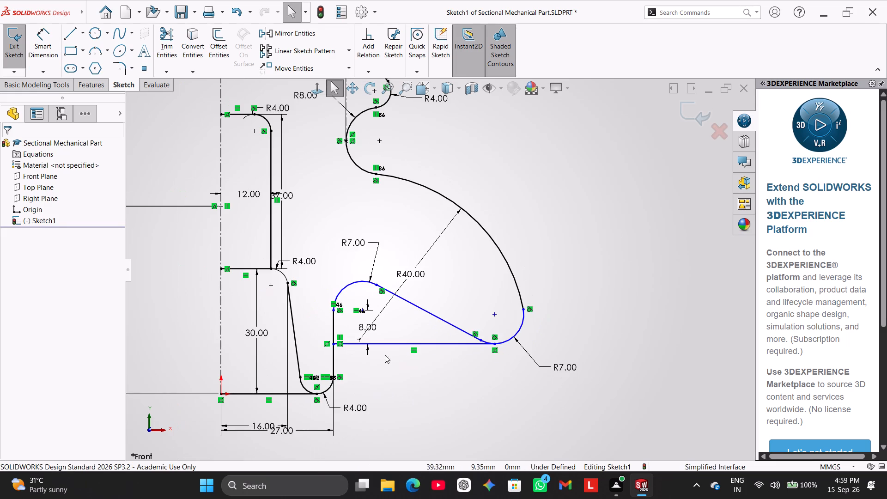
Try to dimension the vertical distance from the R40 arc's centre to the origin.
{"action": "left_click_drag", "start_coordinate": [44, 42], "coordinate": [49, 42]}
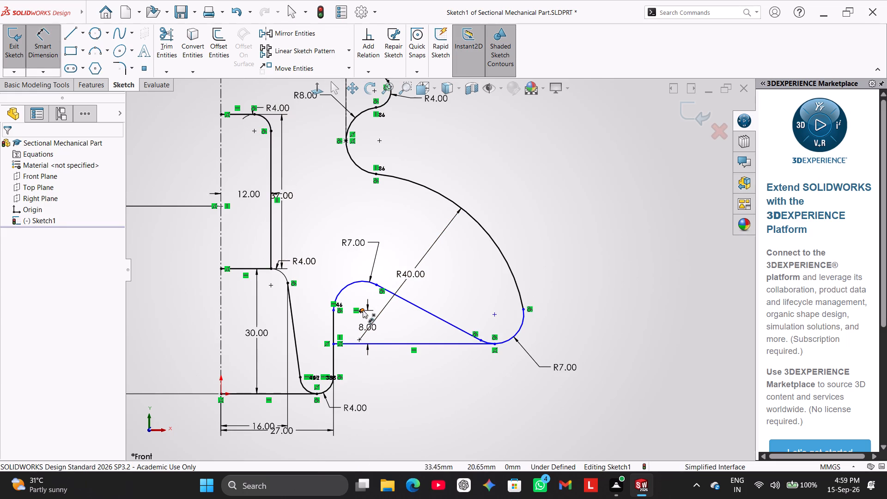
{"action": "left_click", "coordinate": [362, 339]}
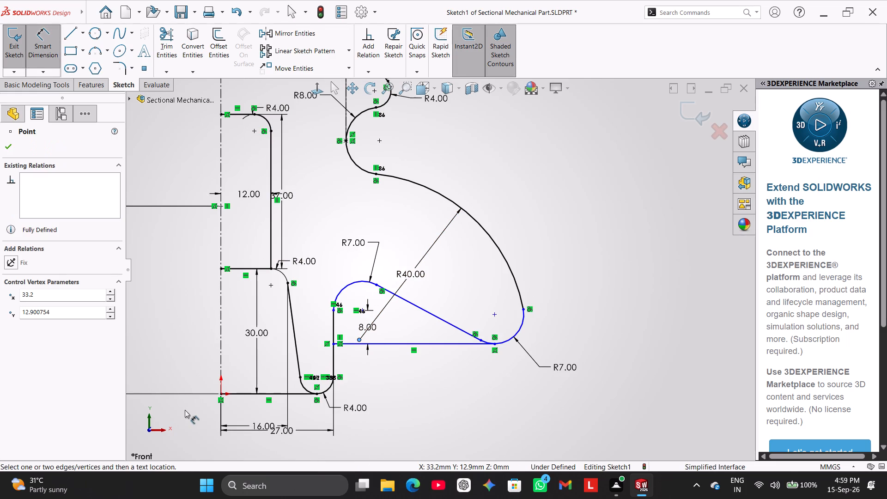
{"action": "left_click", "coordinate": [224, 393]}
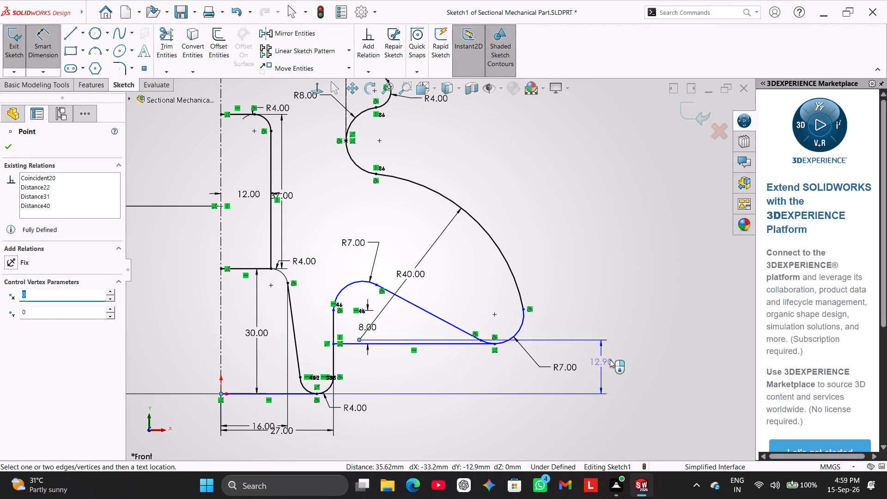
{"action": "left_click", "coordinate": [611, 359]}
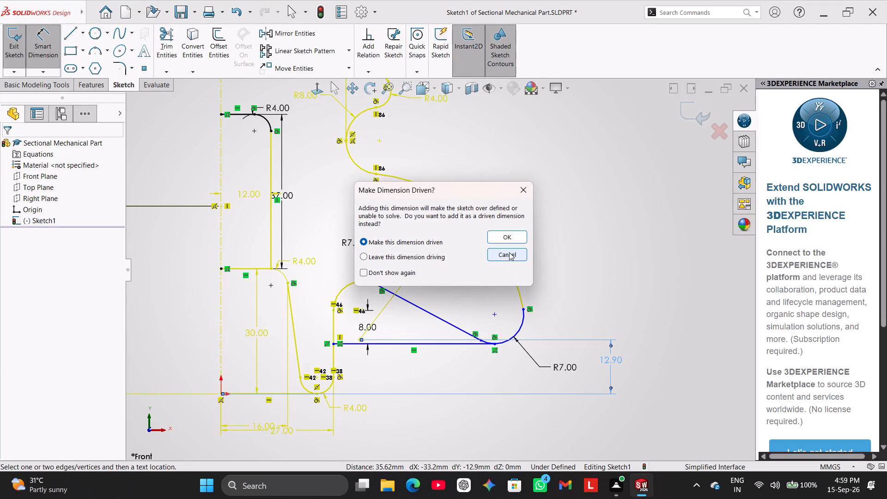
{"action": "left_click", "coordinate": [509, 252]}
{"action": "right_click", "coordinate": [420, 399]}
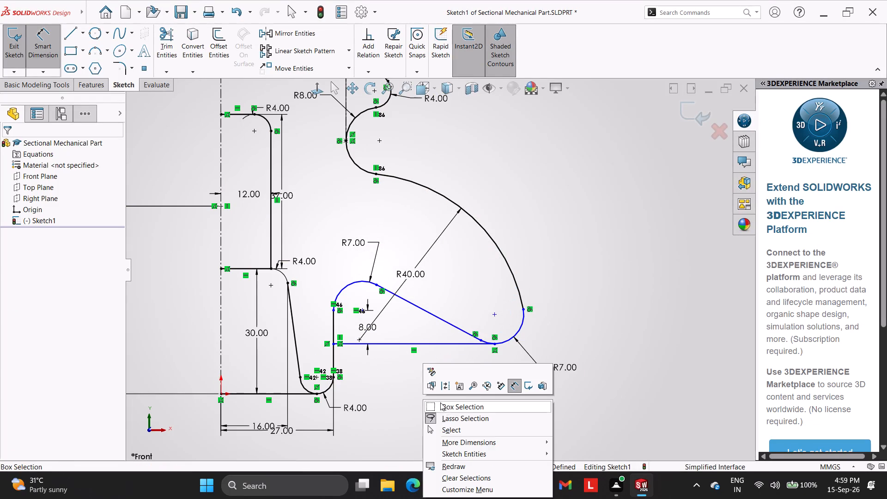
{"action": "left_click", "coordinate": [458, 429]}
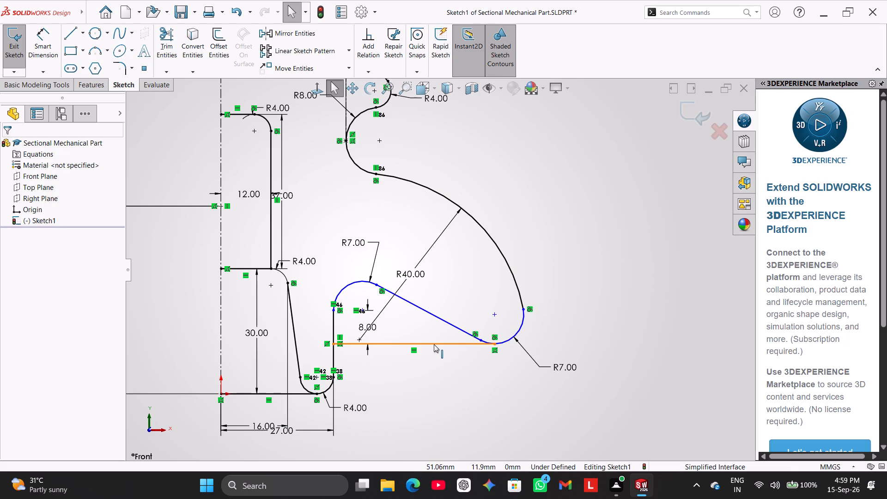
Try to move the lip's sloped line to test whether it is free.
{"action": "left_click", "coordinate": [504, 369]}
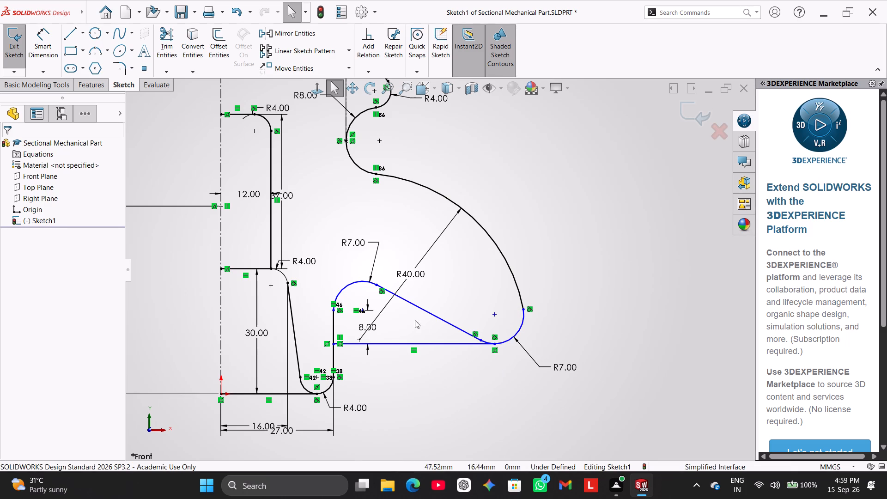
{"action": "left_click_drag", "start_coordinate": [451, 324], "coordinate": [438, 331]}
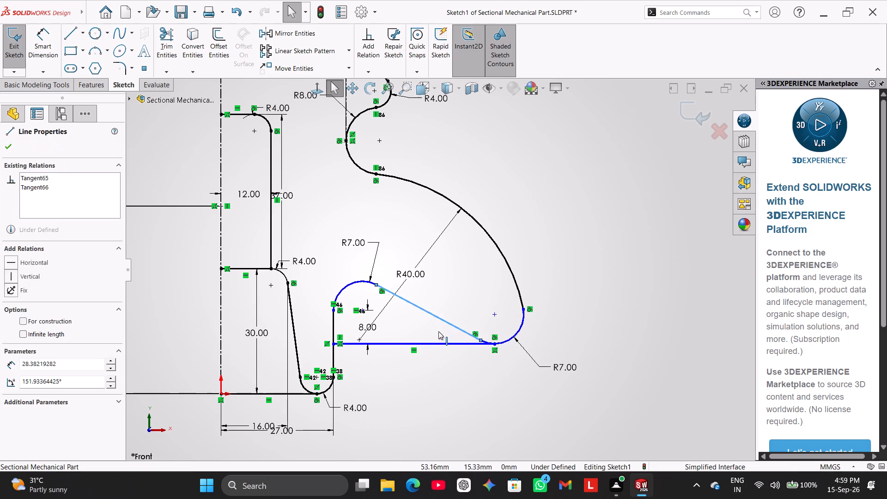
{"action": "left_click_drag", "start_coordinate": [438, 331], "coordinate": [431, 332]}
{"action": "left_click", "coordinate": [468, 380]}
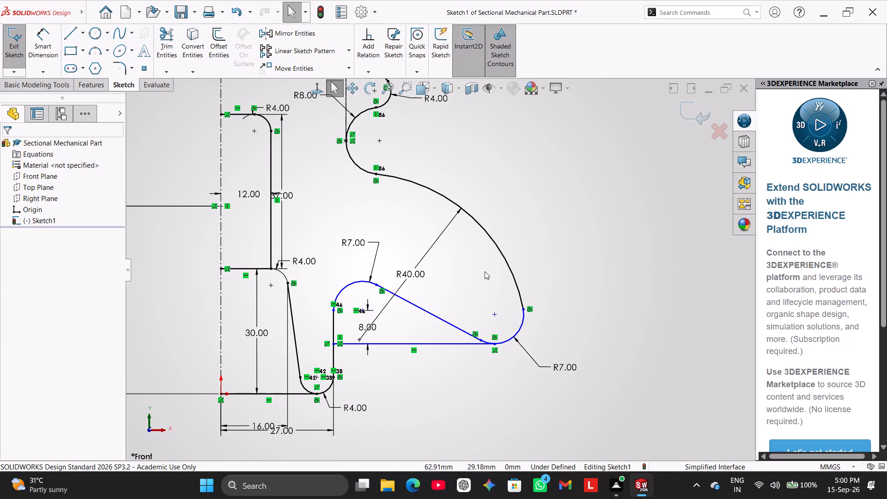
Delete the vertical relation that aligns the two end points of the R8 arc.
{"action": "scroll", "coordinate": [497, 260], "scroll_direction": "up", "scroll_amount": 1}
{"action": "scroll", "coordinate": [460, 138], "scroll_direction": "down", "scroll_amount": 1}
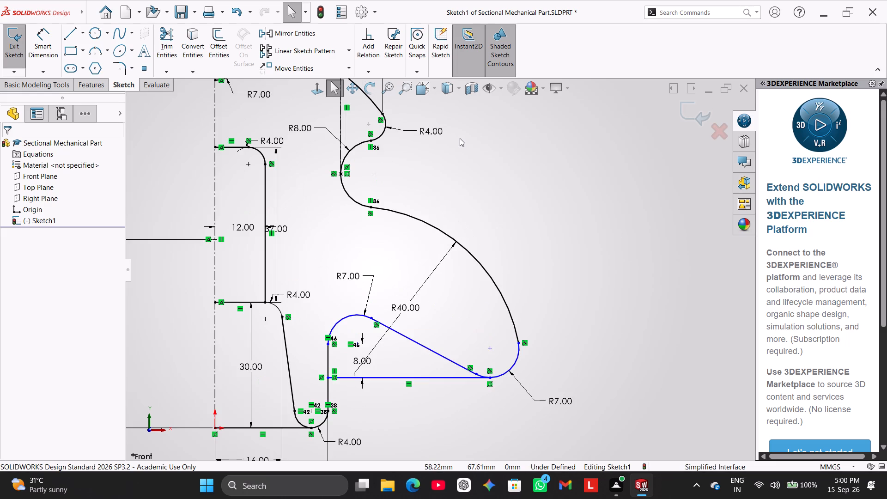
{"action": "right_click", "coordinate": [370, 200]}
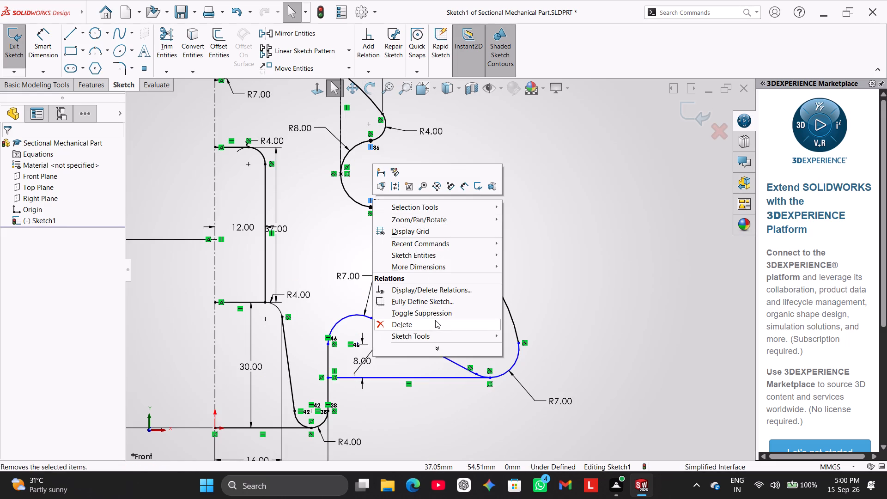
{"action": "left_click", "coordinate": [435, 320]}
{"action": "left_click", "coordinate": [489, 183]}
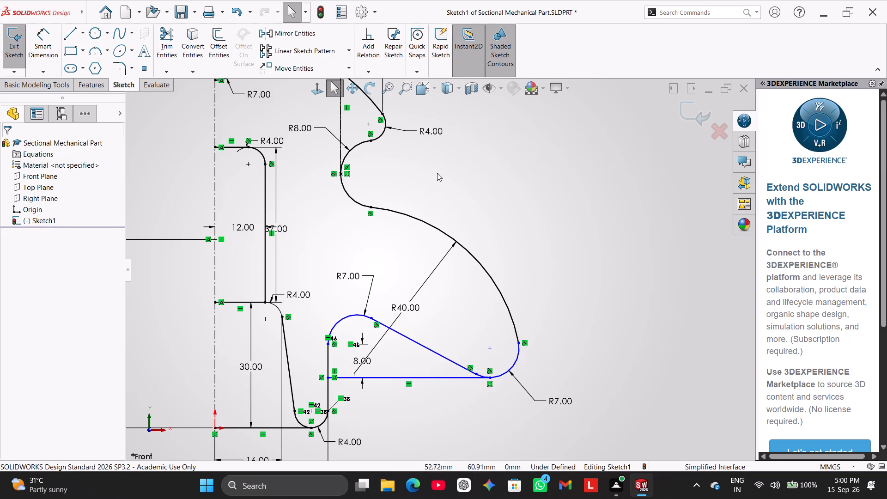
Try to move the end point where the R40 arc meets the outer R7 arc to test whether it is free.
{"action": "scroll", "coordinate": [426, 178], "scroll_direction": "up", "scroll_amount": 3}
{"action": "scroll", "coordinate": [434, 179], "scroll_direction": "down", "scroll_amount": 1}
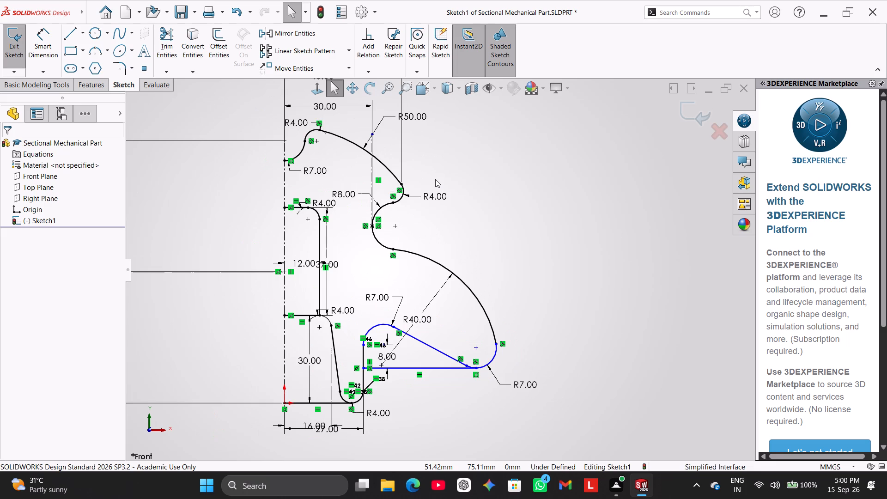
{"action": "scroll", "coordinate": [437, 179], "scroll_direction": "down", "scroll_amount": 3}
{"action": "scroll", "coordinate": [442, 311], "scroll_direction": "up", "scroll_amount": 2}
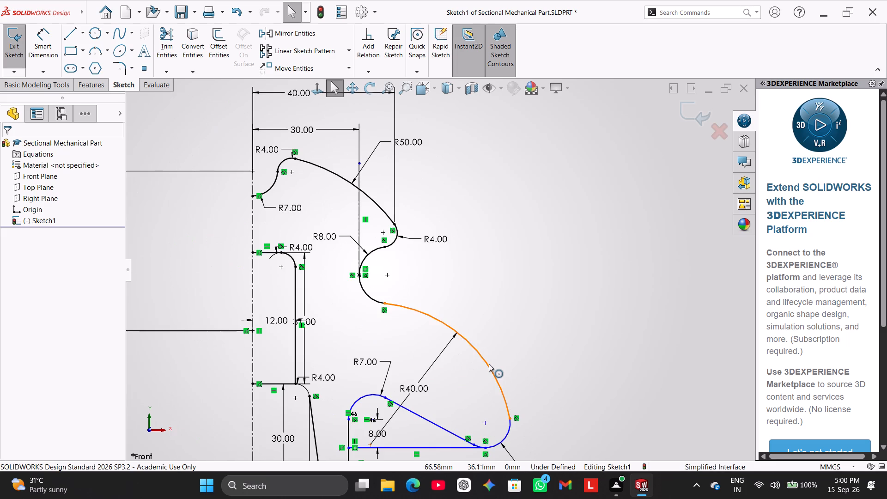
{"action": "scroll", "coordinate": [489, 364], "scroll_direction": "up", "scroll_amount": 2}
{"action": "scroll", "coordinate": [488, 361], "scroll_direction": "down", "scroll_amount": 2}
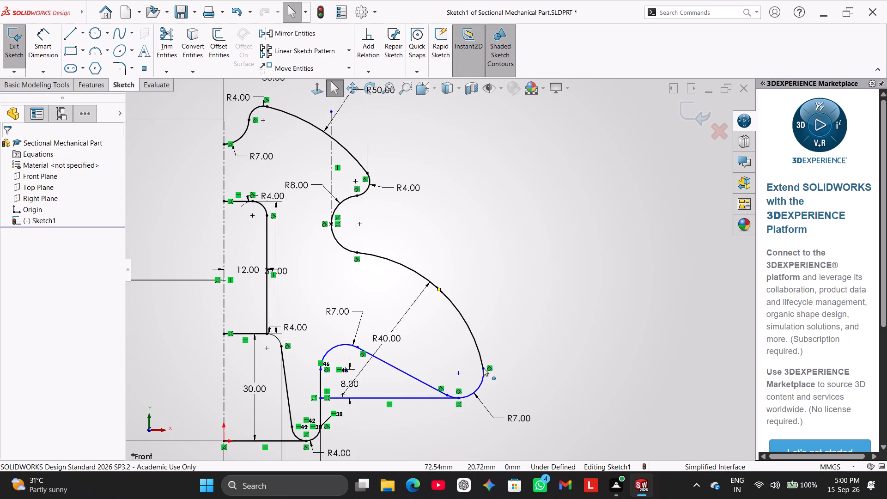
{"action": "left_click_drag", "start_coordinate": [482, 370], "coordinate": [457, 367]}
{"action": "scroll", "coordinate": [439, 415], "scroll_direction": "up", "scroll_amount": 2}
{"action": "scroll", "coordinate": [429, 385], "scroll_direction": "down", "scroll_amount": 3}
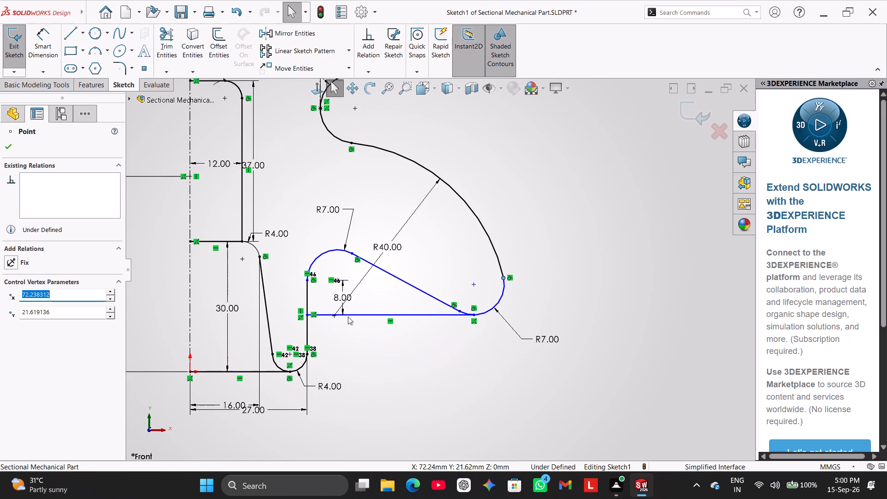
Delete the lip's lower horizontal line together with its associated 8 mm dimension.
{"action": "scroll", "coordinate": [375, 283], "scroll_direction": "down", "scroll_amount": 1}
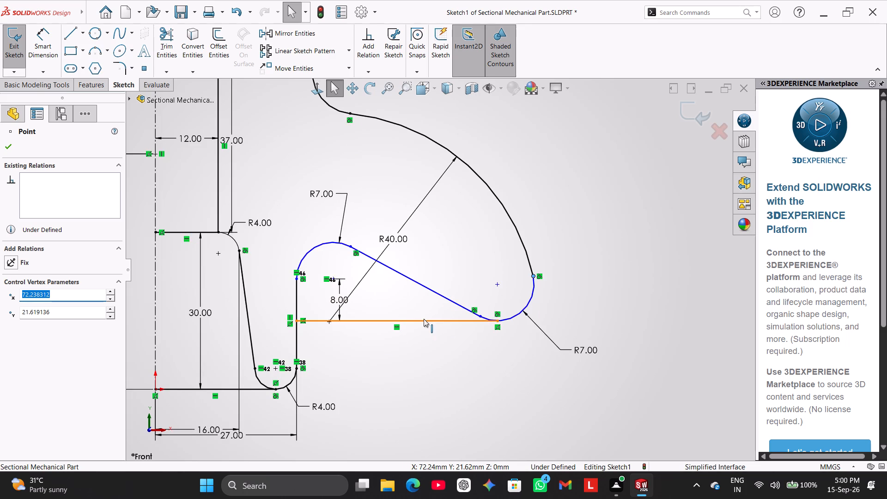
{"action": "right_click", "coordinate": [424, 319]}
{"action": "left_click", "coordinate": [474, 452]}
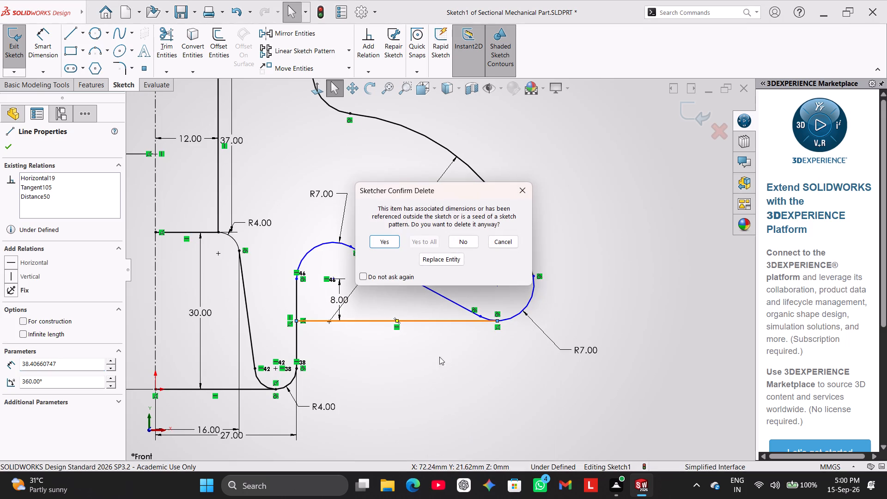
{"action": "left_click", "coordinate": [380, 241]}
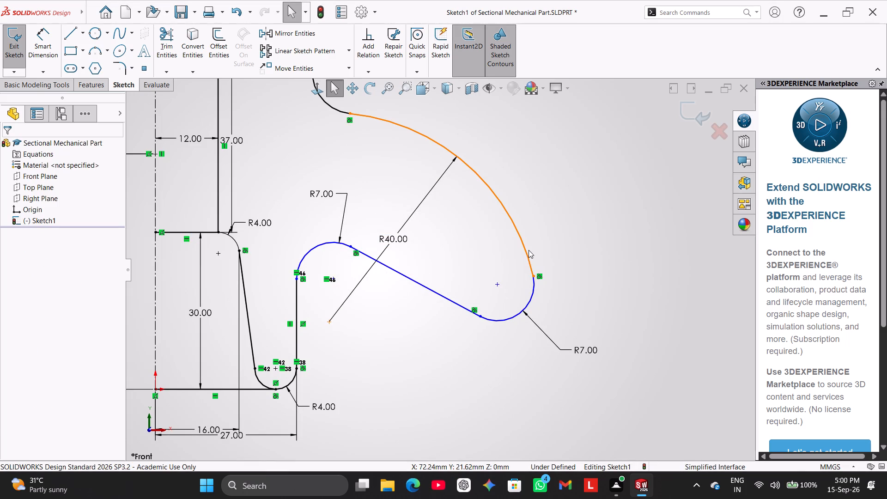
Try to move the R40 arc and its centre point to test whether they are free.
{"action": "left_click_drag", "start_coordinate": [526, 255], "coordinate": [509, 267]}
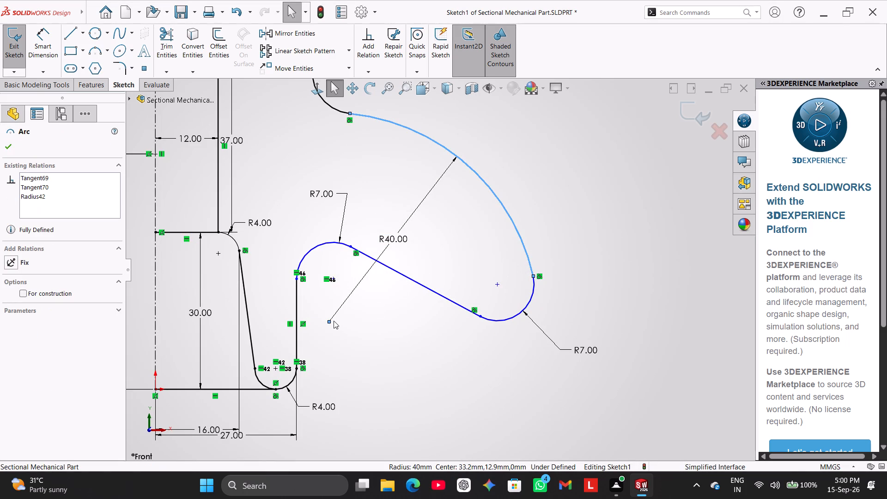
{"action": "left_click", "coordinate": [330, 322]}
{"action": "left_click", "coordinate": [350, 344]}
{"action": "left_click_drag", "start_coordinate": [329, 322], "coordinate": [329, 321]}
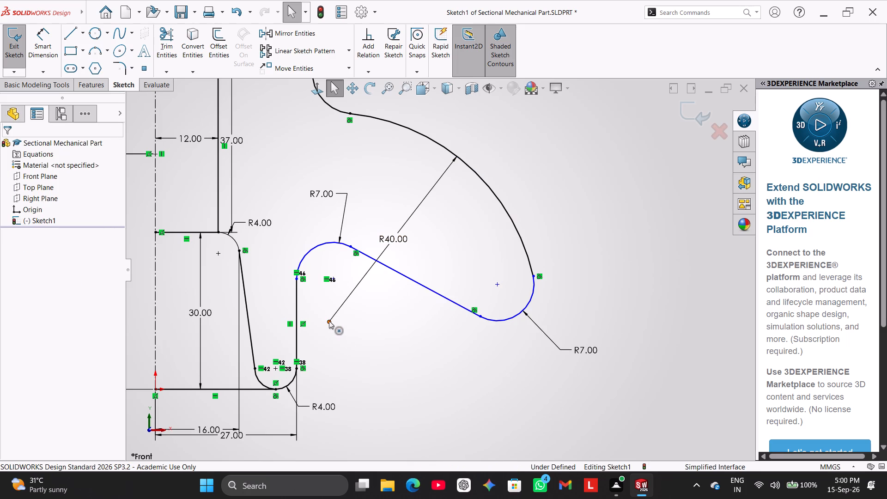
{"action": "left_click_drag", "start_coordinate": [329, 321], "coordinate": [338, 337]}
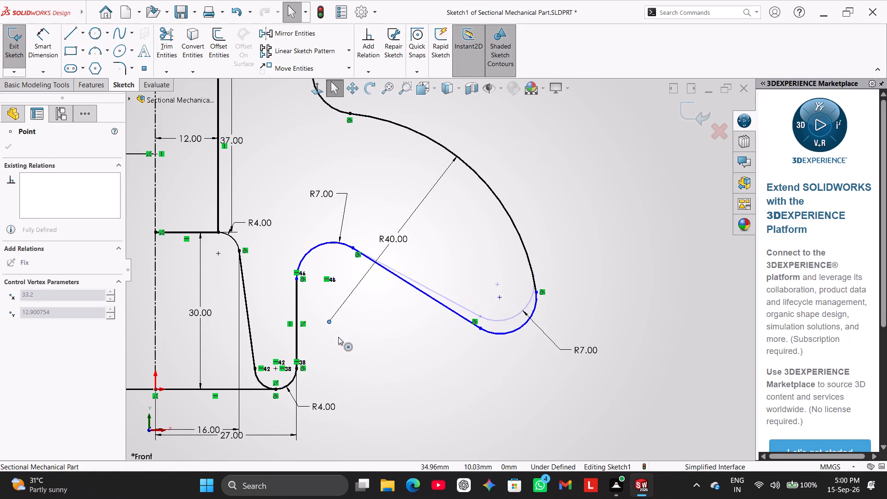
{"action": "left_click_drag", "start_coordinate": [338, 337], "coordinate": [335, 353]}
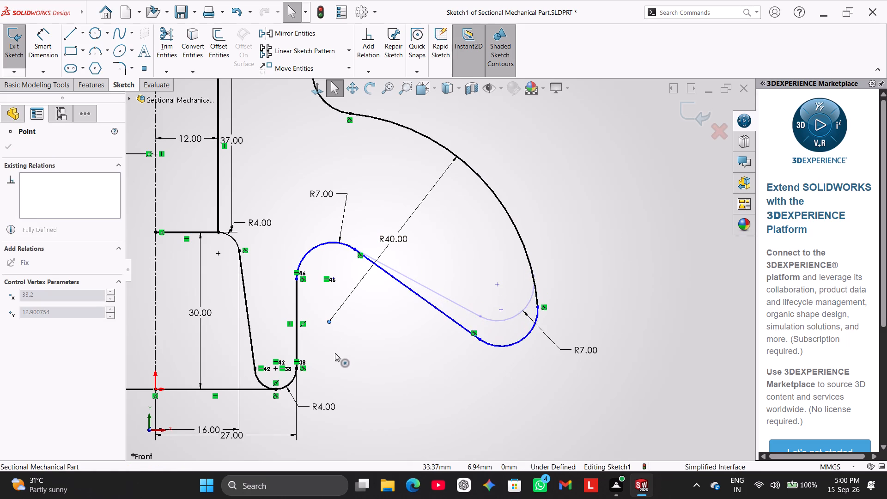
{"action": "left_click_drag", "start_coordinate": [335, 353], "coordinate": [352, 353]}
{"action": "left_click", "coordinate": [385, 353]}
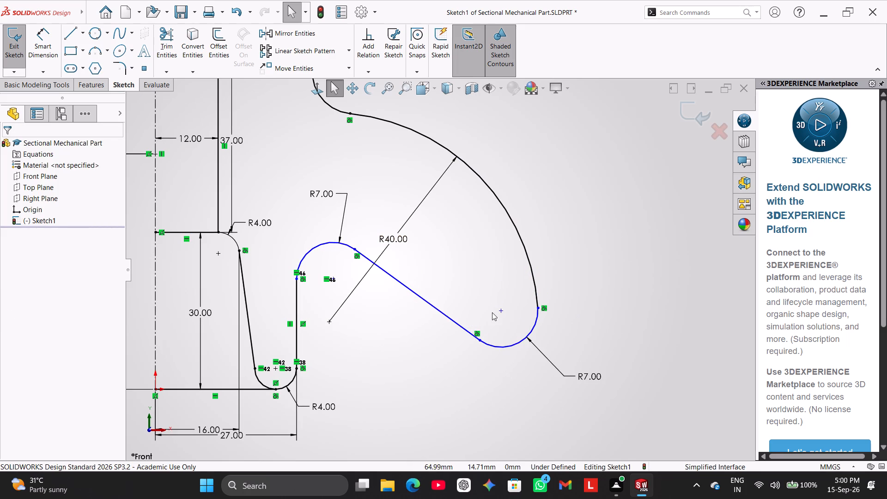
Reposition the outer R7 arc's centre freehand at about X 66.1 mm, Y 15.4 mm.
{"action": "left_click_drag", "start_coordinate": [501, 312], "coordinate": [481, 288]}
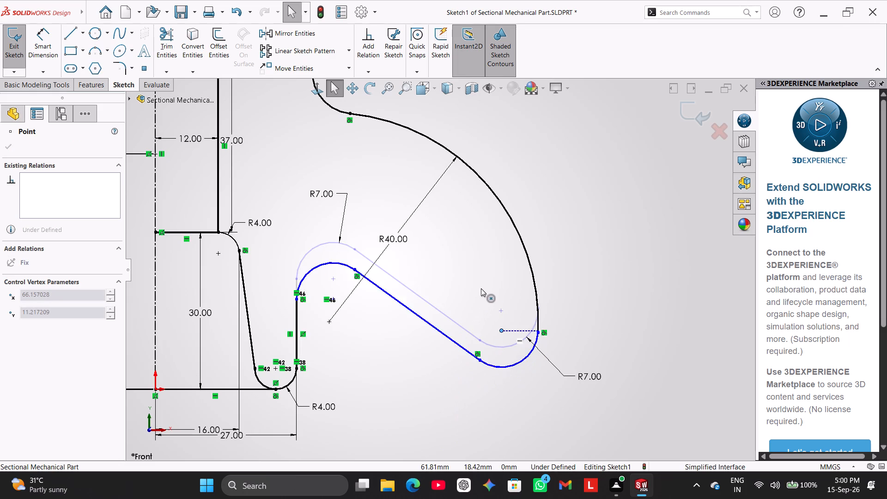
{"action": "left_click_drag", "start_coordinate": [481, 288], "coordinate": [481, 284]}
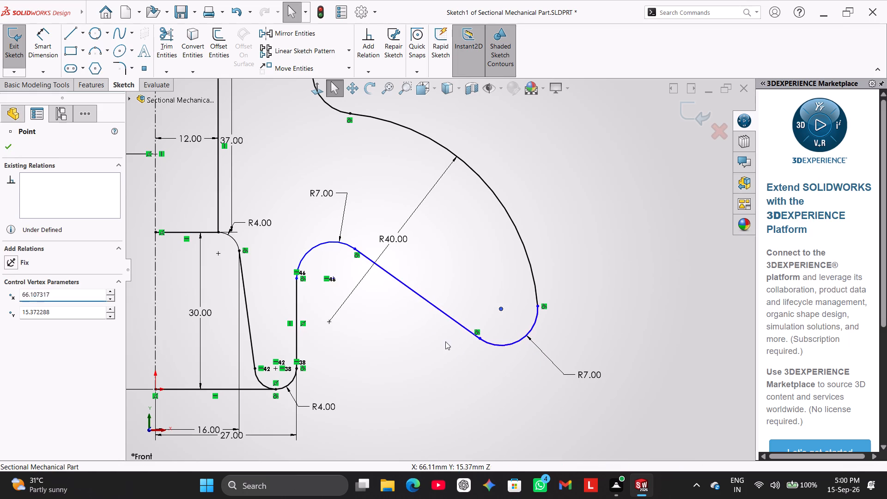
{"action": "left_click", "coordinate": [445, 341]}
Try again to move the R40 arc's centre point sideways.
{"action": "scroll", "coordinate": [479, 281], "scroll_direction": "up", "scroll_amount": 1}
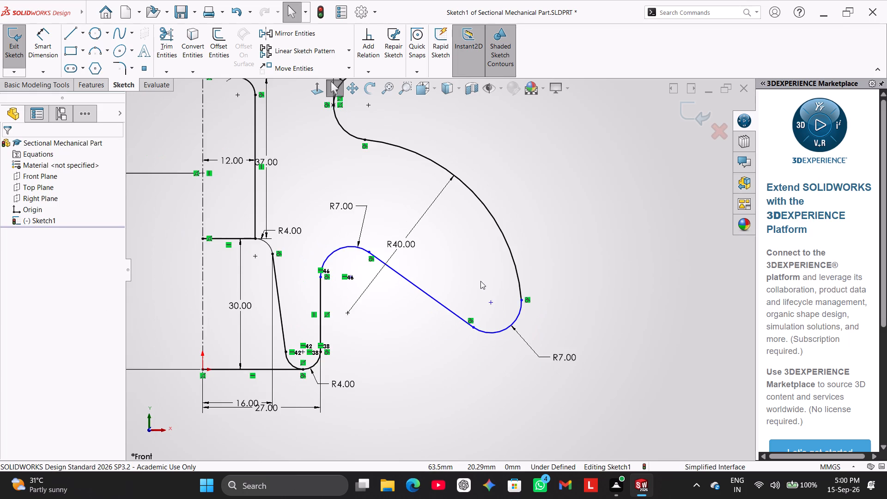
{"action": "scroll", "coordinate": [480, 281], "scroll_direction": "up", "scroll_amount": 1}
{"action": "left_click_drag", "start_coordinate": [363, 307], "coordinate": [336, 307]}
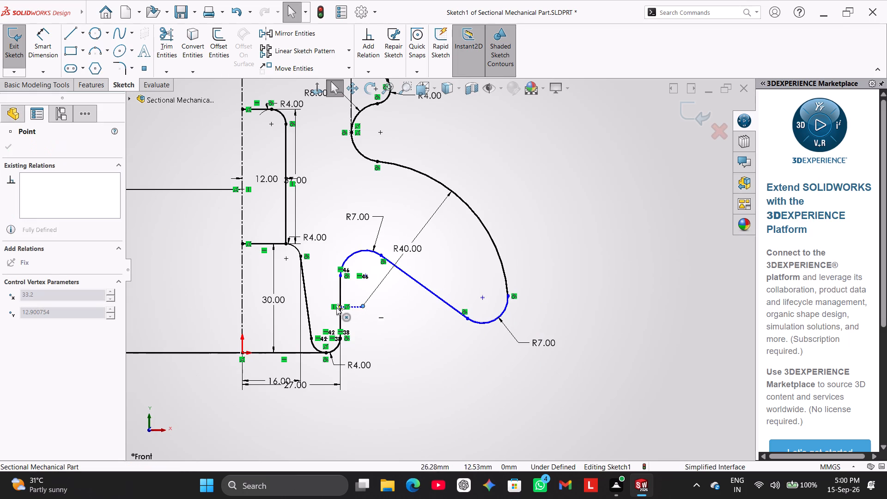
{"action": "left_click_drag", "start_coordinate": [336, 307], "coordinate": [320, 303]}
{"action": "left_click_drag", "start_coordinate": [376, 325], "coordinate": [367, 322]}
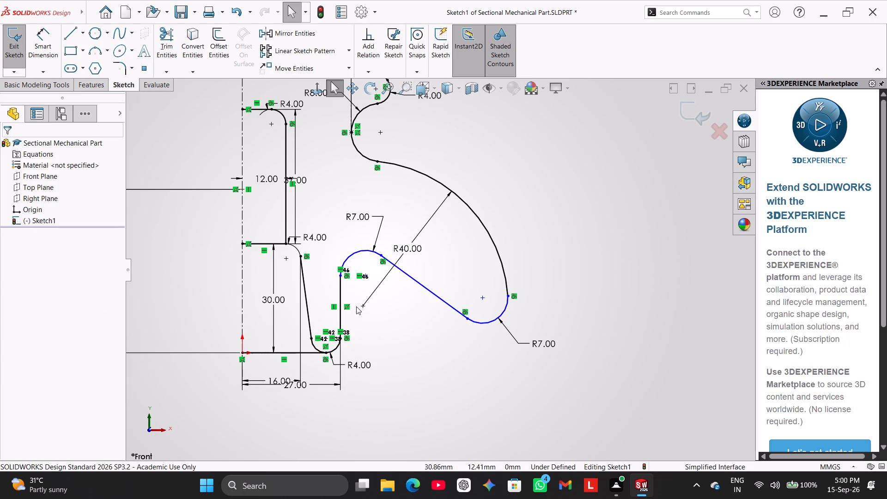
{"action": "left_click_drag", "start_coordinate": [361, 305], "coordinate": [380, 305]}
Delete the R40 radius dimension from the large outer arc.
{"action": "right_click", "coordinate": [483, 183]}
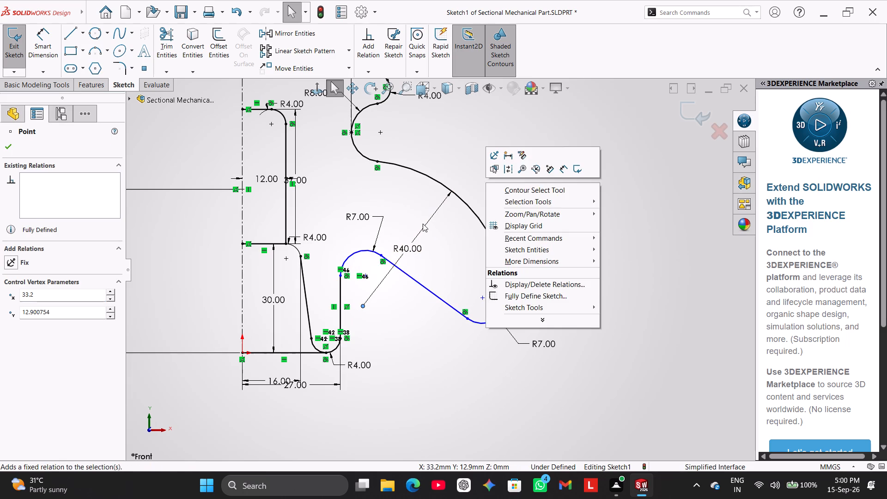
{"action": "right_click", "coordinate": [421, 233]}
{"action": "right_click", "coordinate": [421, 234]}
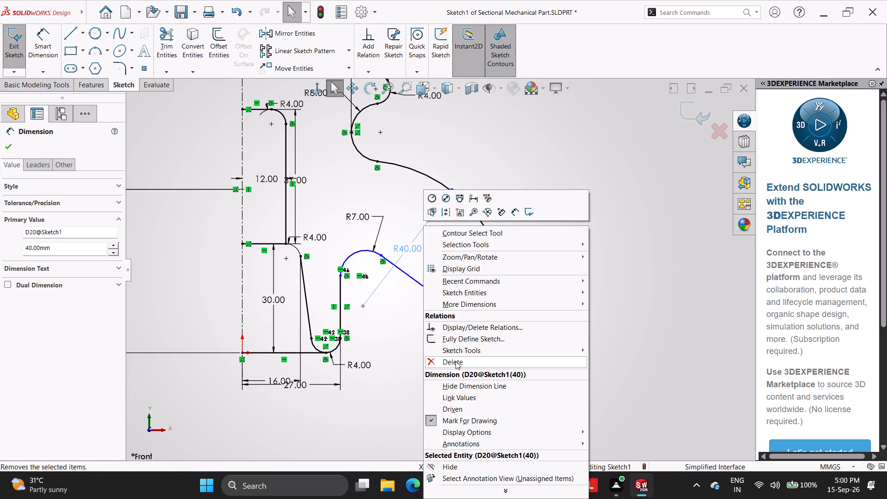
{"action": "left_click", "coordinate": [456, 361]}
Reshape the undimensioned large outer arc freehand to a smaller radius, drawing the lip's rounded end inward.
{"action": "left_click_drag", "start_coordinate": [487, 233], "coordinate": [469, 242]}
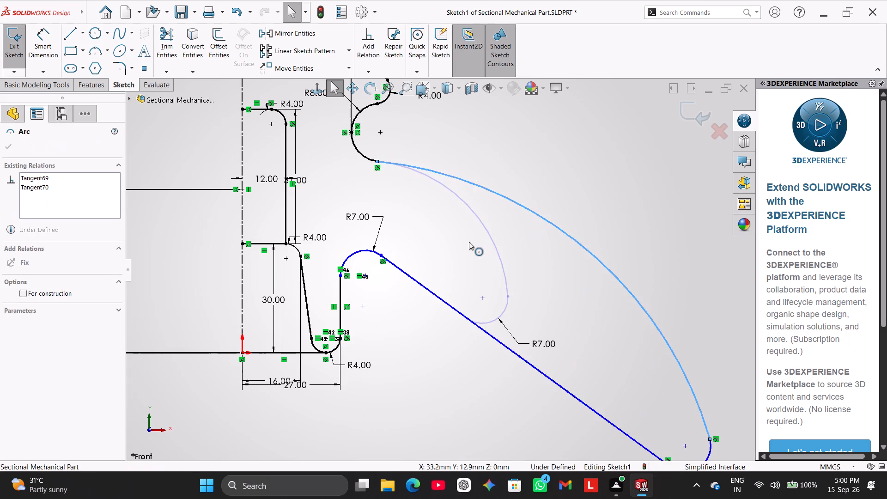
{"action": "left_click_drag", "start_coordinate": [469, 242], "coordinate": [487, 230]}
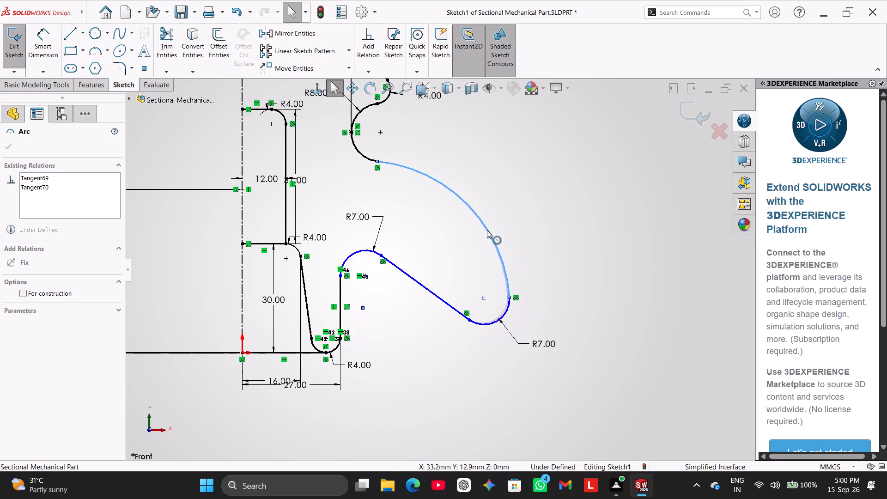
{"action": "left_click_drag", "start_coordinate": [487, 230], "coordinate": [492, 227]}
{"action": "left_click", "coordinate": [471, 146]}
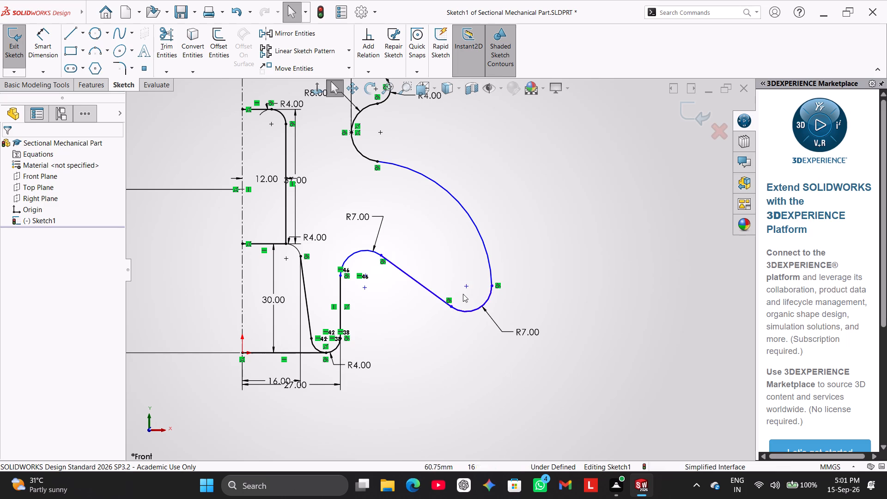
Move the outer R7 arc's centre freehand to lower the lip's rounded end and its inner R7 arc.
{"action": "left_click_drag", "start_coordinate": [468, 287], "coordinate": [455, 289]}
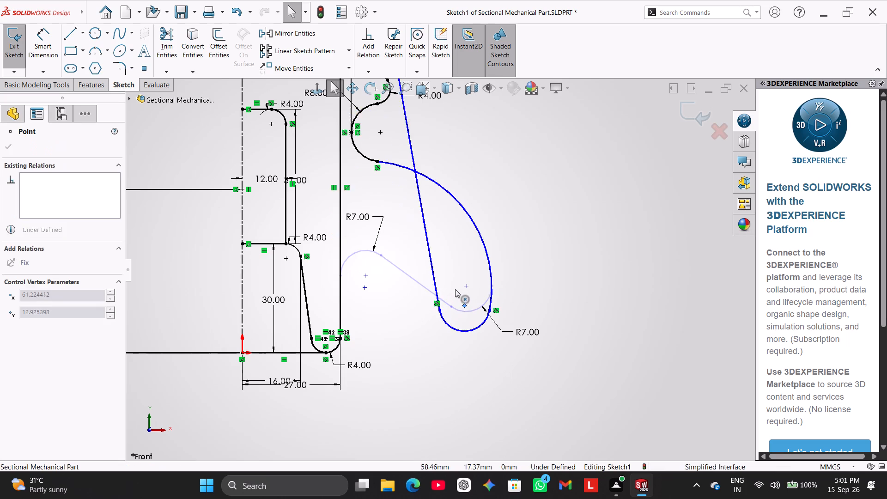
{"action": "left_click_drag", "start_coordinate": [455, 289], "coordinate": [456, 286]}
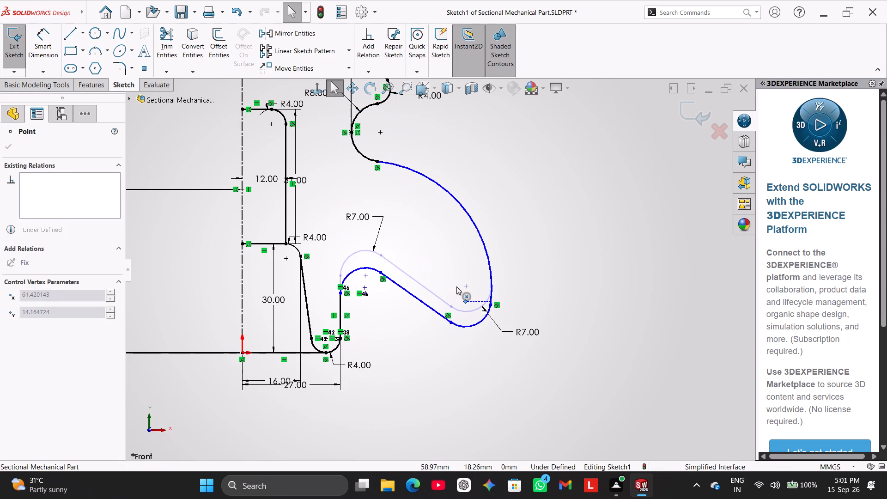
{"action": "left_click_drag", "start_coordinate": [456, 286], "coordinate": [456, 288]}
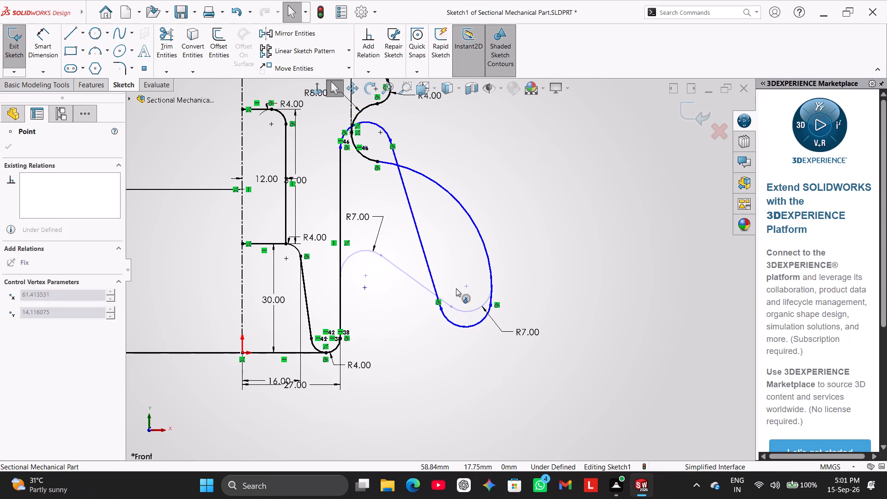
{"action": "left_click_drag", "start_coordinate": [456, 288], "coordinate": [457, 286]}
{"action": "left_click", "coordinate": [511, 176]}
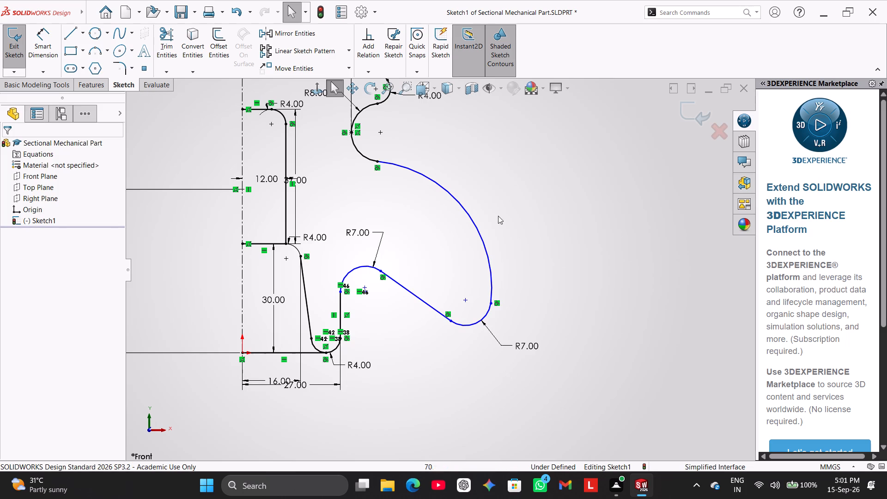
Reposition the 27 mm width dimension below the 16 mm dimension so the two no longer overlap.
{"action": "left_click_drag", "start_coordinate": [302, 383], "coordinate": [310, 399]}
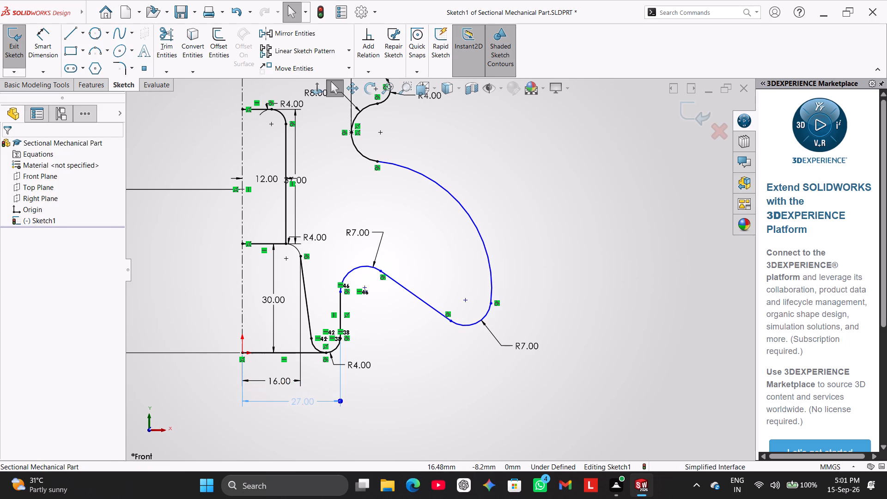
{"action": "left_click", "coordinate": [399, 336]}
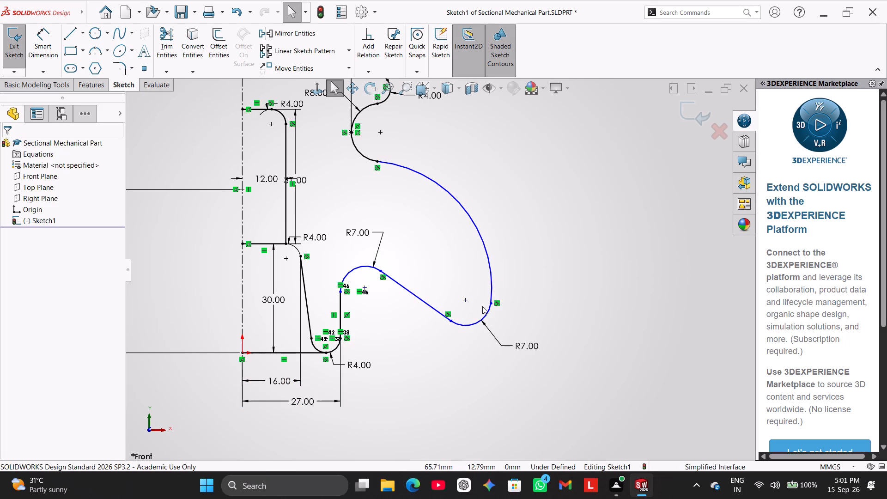
Delete the tangent relations at both ends of the outer R7 arc and at the slanted line's upper end.
{"action": "right_click", "coordinate": [498, 304]}
{"action": "left_click", "coordinate": [536, 428]}
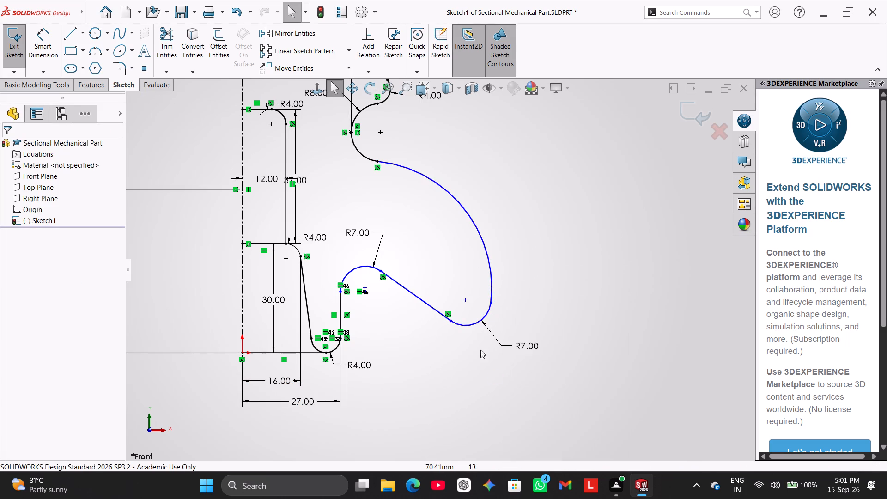
{"action": "right_click", "coordinate": [448, 313]}
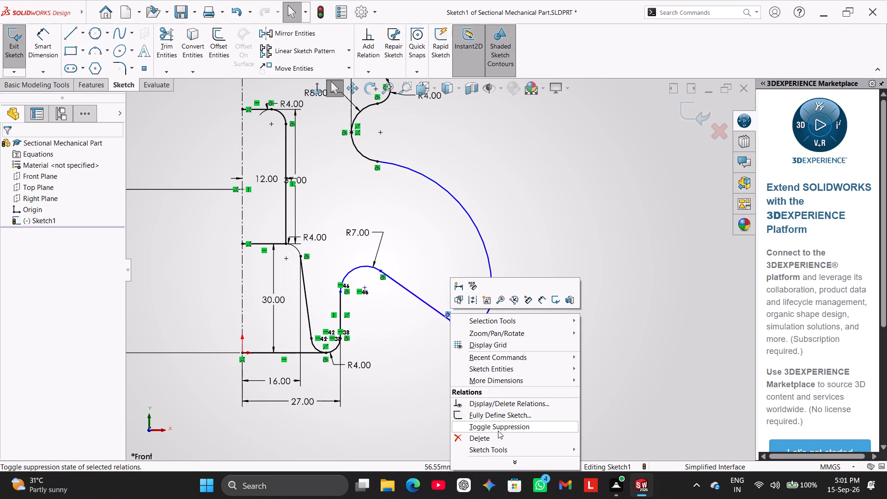
{"action": "left_click", "coordinate": [499, 433]}
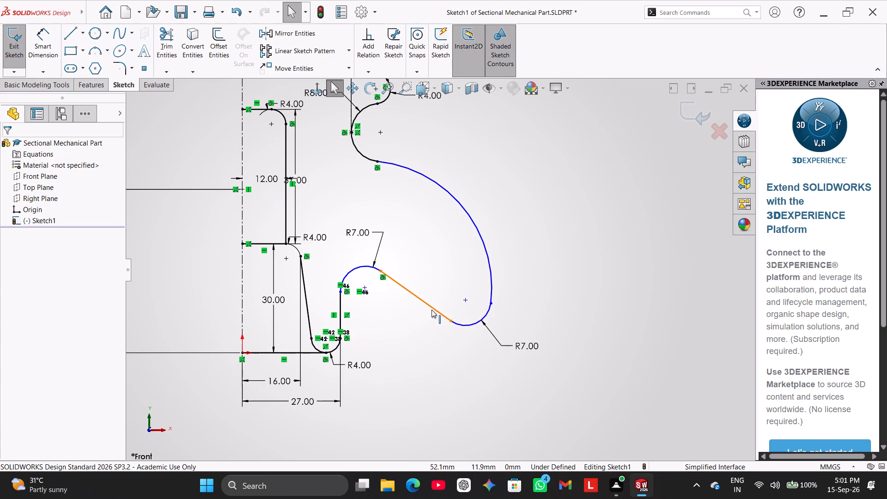
{"action": "left_click_drag", "start_coordinate": [432, 308], "coordinate": [418, 294]}
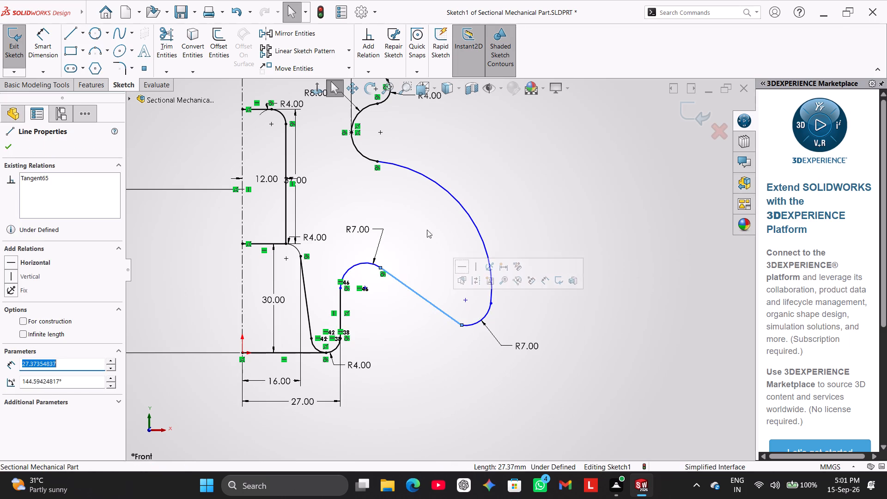
{"action": "left_click", "coordinate": [428, 219]}
{"action": "right_click", "coordinate": [382, 274]}
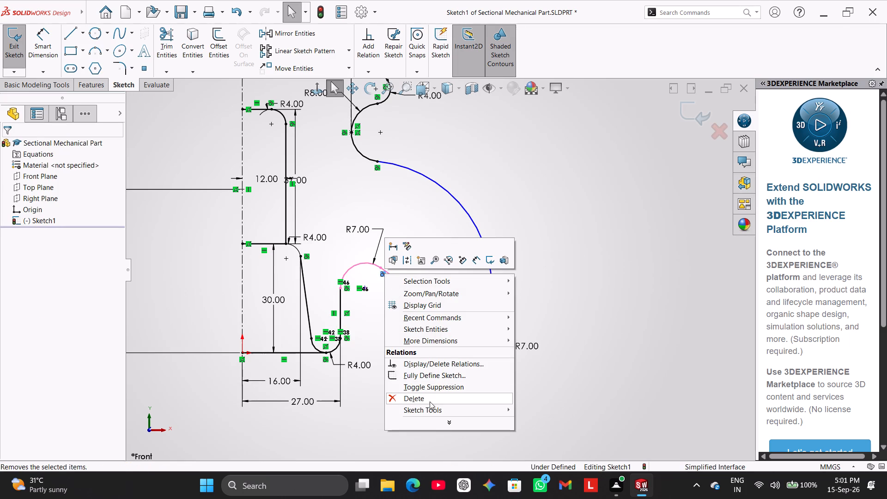
{"action": "left_click", "coordinate": [429, 396]}
{"action": "left_click", "coordinate": [602, 225]}
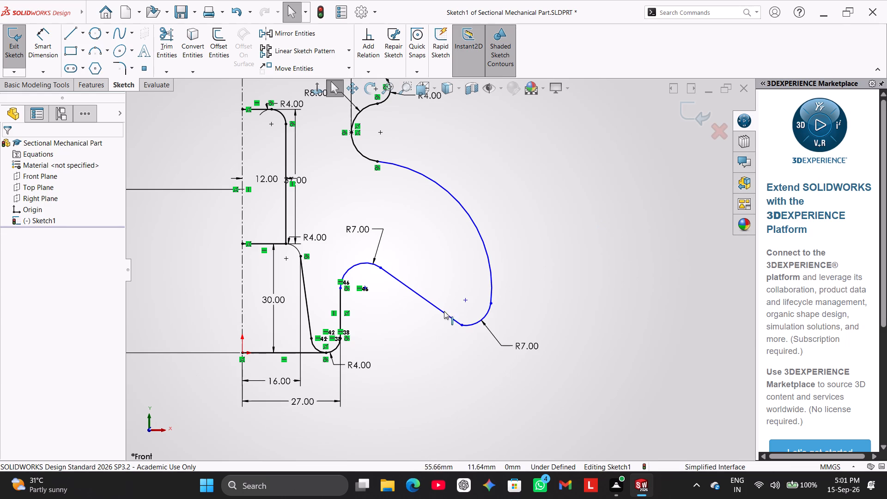
Delete the slanted line joining the inner and outer R7 arcs.
{"action": "right_click", "coordinate": [444, 312]}
{"action": "left_click", "coordinate": [496, 457]}
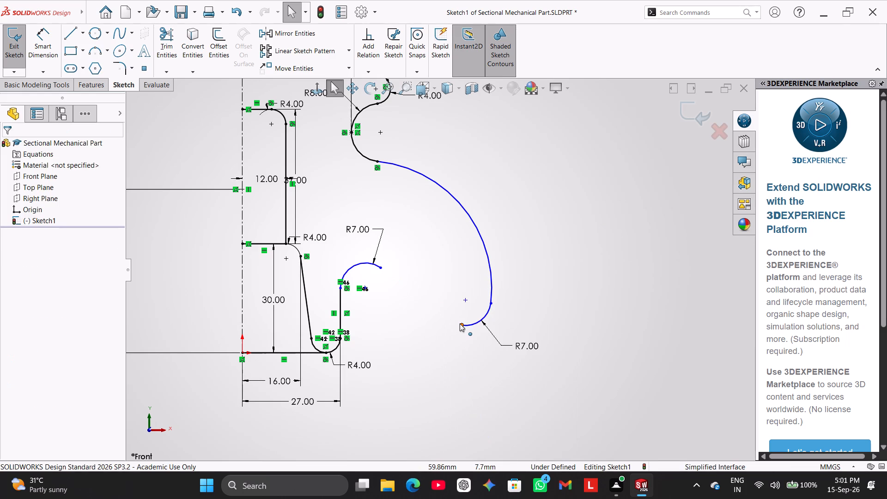
Reshape the outer R7 arc freehand by moving its free end and its junction with the large arc inward.
{"action": "left_click_drag", "start_coordinate": [460, 323], "coordinate": [449, 319]}
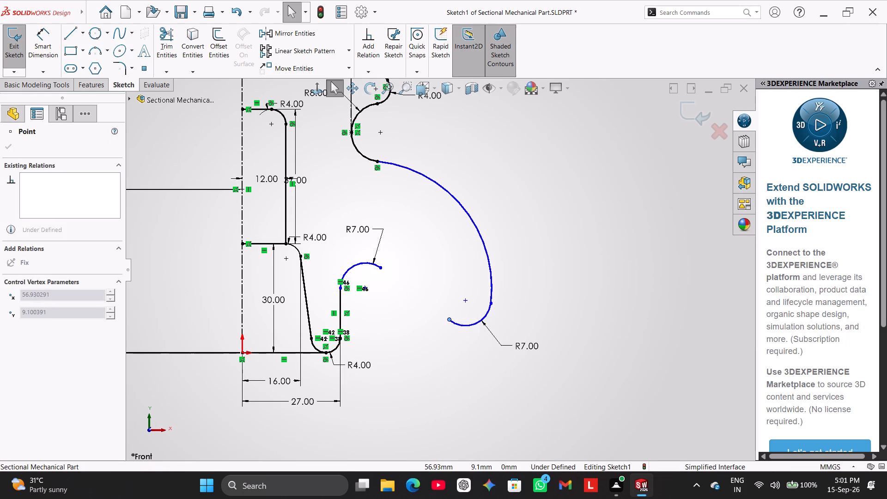
{"action": "left_click", "coordinate": [527, 216]}
{"action": "left_click_drag", "start_coordinate": [493, 304], "coordinate": [477, 304]}
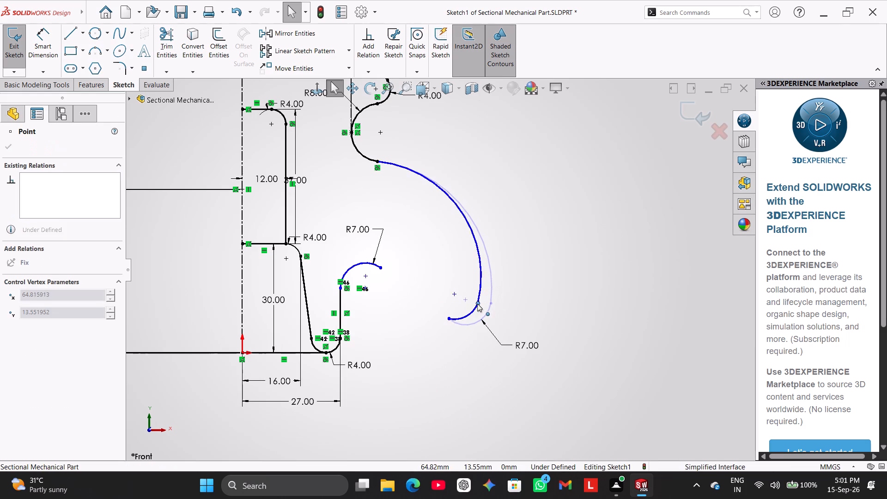
{"action": "left_click_drag", "start_coordinate": [477, 304], "coordinate": [476, 304]}
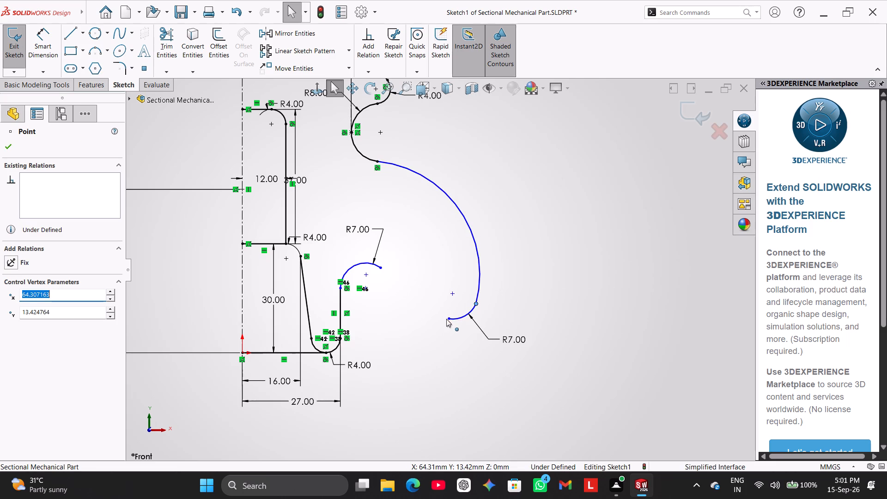
{"action": "left_click_drag", "start_coordinate": [448, 319], "coordinate": [430, 319]}
{"action": "left_click", "coordinate": [518, 196]}
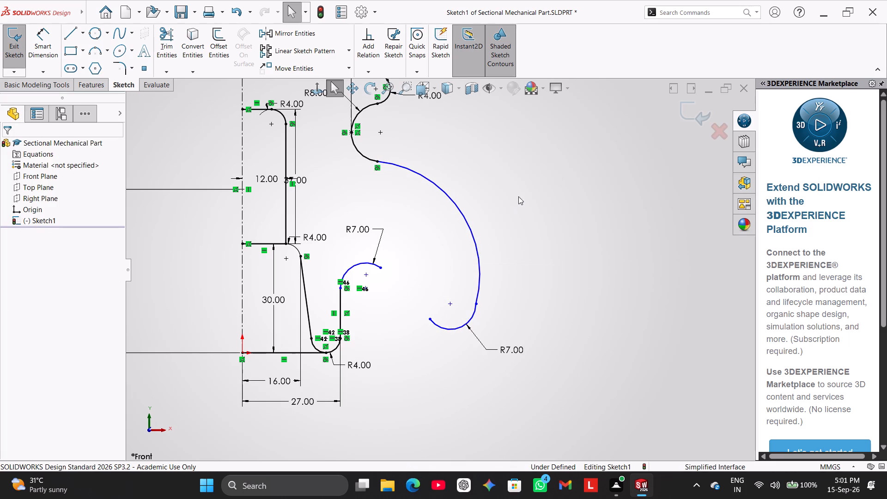
Dimension the large outer arc's radius as 40 mm.
{"action": "left_click_drag", "start_coordinate": [52, 37], "coordinate": [57, 37]}
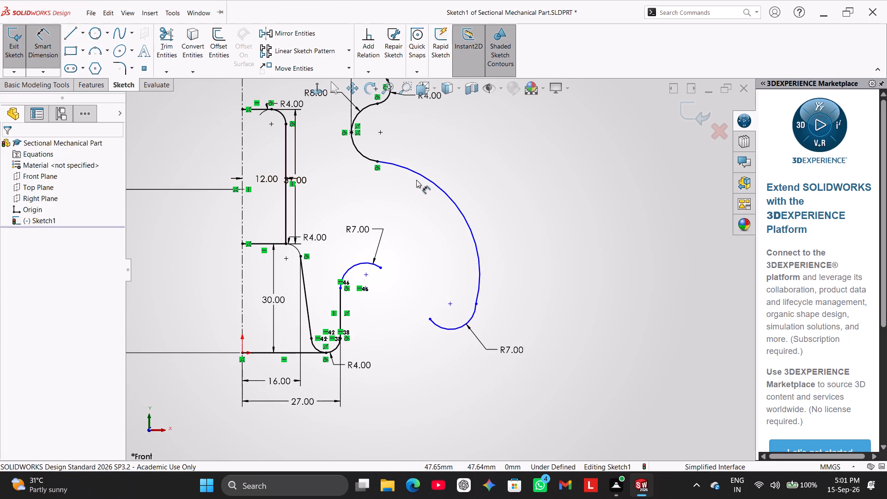
{"action": "left_click", "coordinate": [441, 191]}
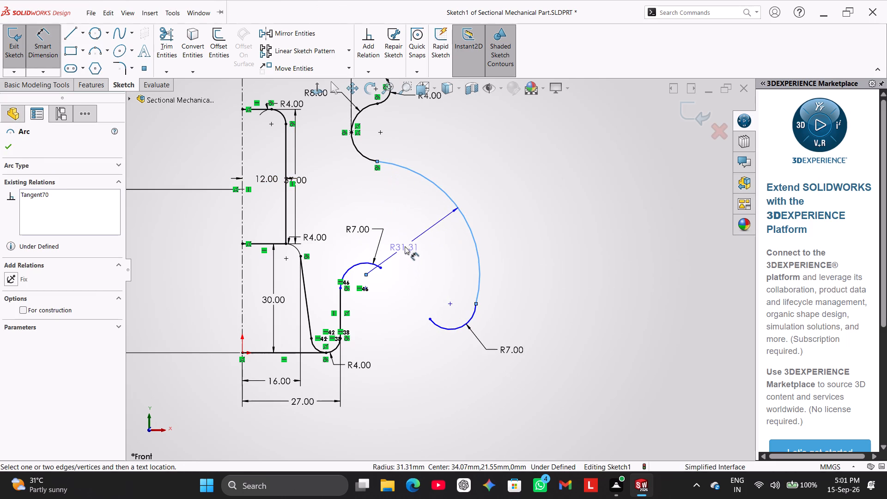
{"action": "left_click", "coordinate": [405, 246]}
{"action": "type", "text": "40"}
{"action": "key", "text": "Return"}
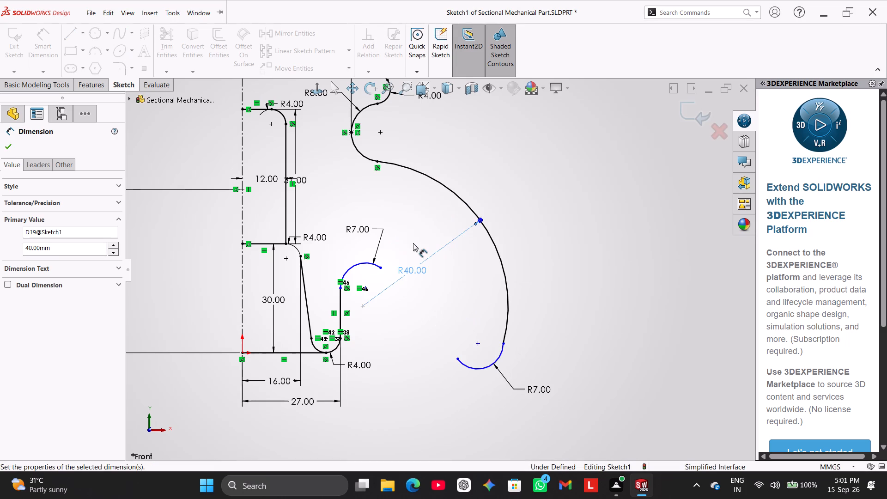
{"action": "left_click", "coordinate": [516, 198]}
{"action": "right_click", "coordinate": [520, 201]}
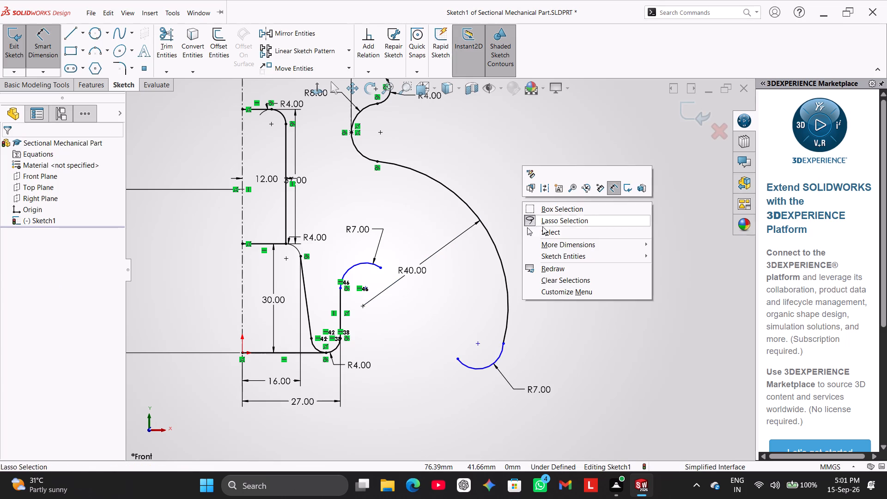
{"action": "left_click", "coordinate": [547, 234]}
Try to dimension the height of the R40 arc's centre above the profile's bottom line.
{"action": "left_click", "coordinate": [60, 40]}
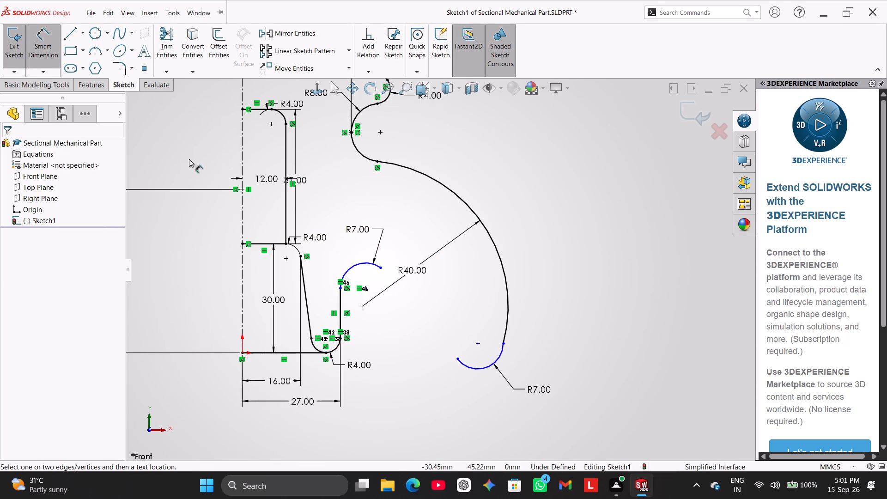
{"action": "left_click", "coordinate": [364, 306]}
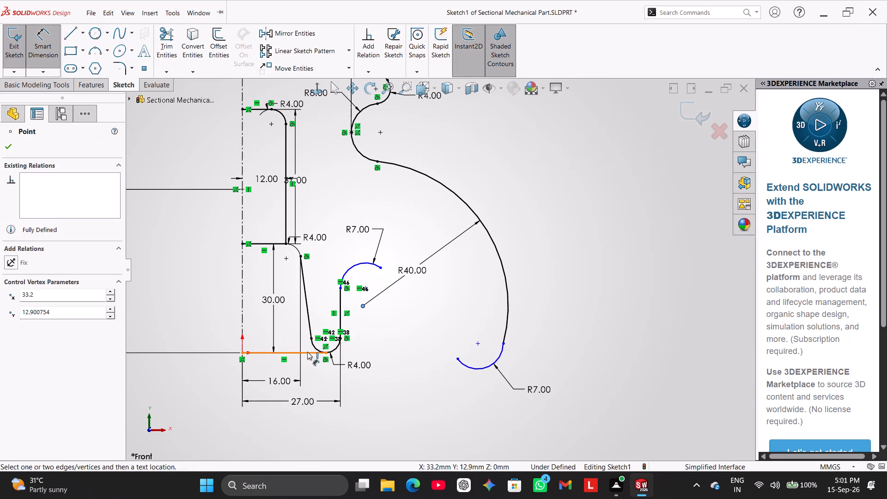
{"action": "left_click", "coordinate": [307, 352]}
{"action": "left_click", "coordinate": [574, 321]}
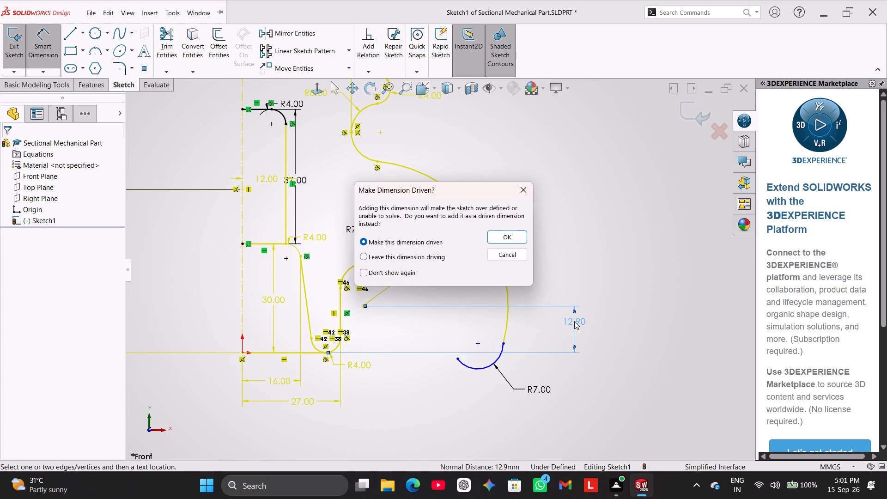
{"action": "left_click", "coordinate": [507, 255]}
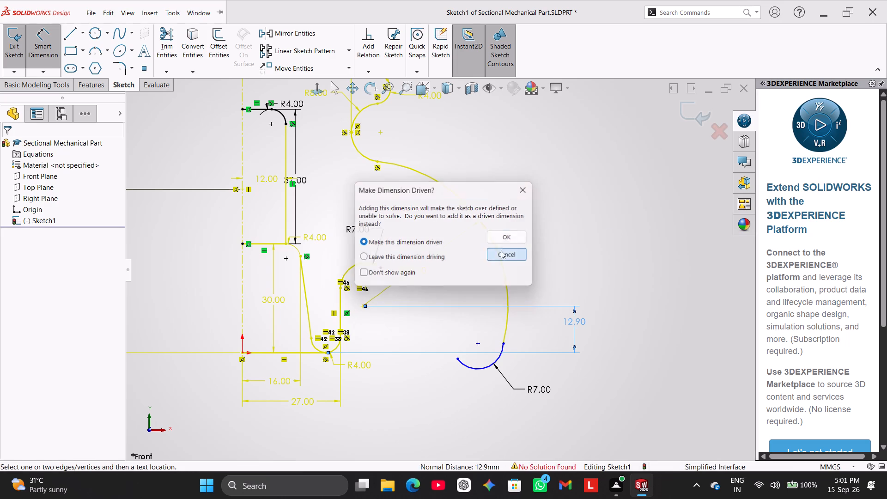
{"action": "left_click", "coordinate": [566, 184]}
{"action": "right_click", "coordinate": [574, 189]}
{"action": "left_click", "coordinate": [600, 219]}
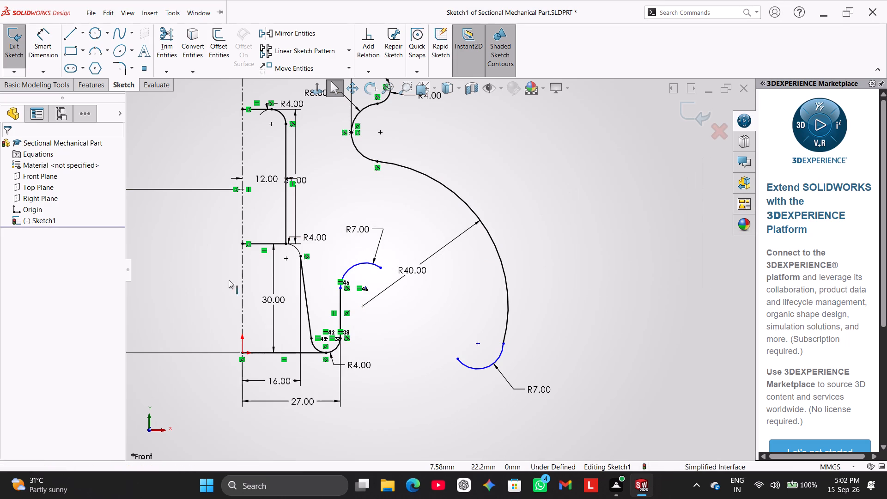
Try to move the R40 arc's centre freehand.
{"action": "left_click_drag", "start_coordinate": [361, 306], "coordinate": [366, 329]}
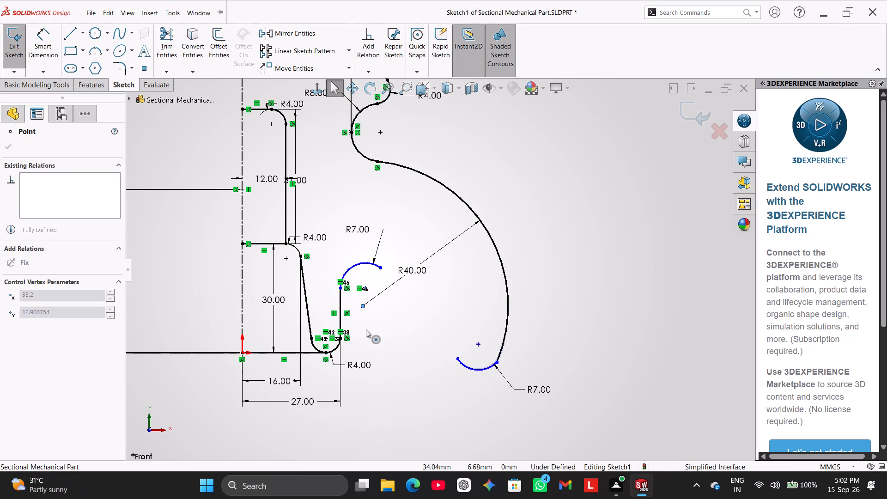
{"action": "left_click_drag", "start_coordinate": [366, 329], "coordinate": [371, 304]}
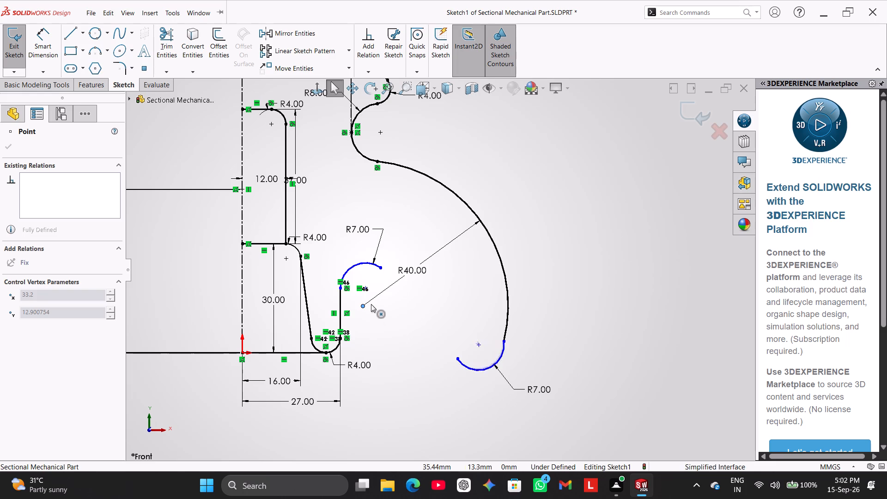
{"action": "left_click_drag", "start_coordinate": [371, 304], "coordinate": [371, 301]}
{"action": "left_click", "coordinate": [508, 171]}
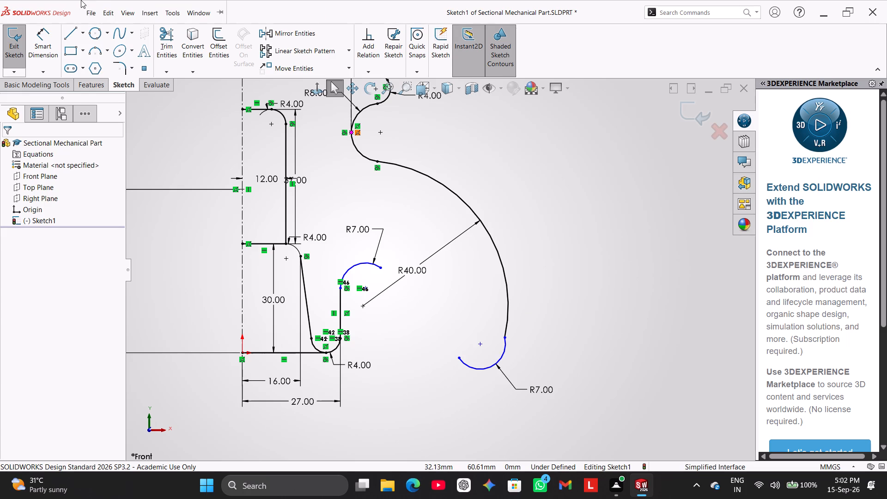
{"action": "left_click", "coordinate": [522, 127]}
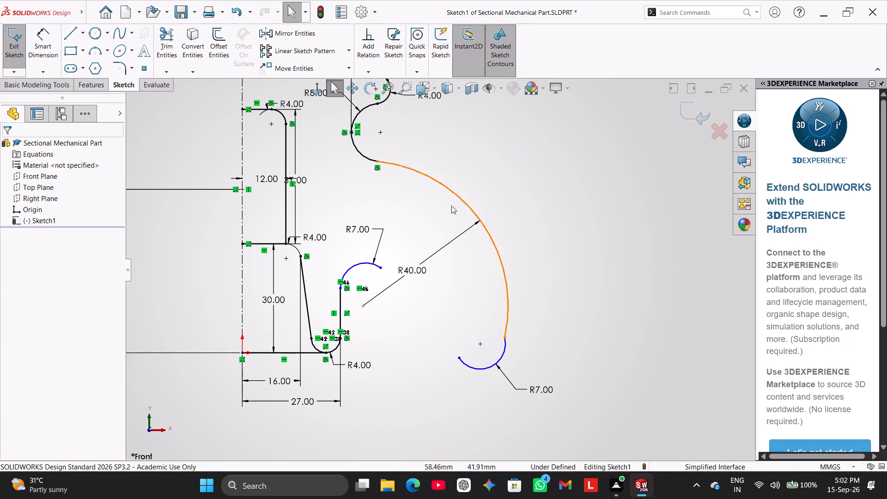
Delete the R40 radius dimension from the large outer arc.
{"action": "right_click", "coordinate": [425, 263]}
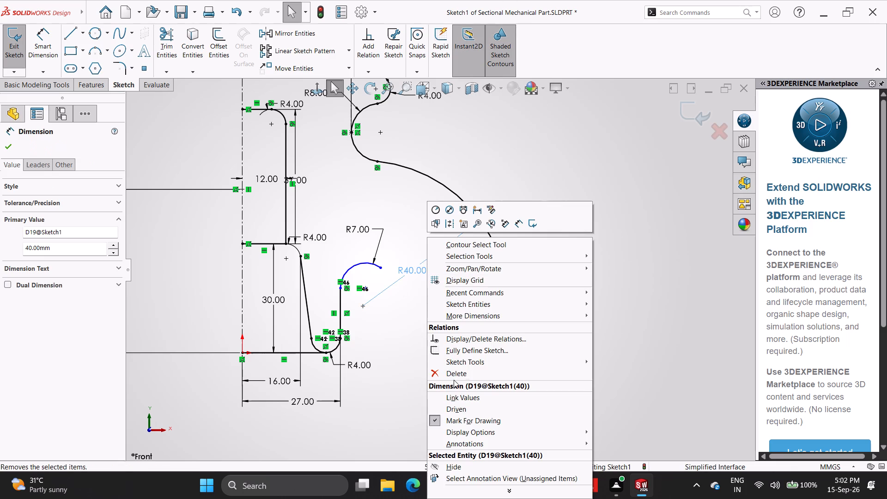
{"action": "left_click", "coordinate": [453, 371]}
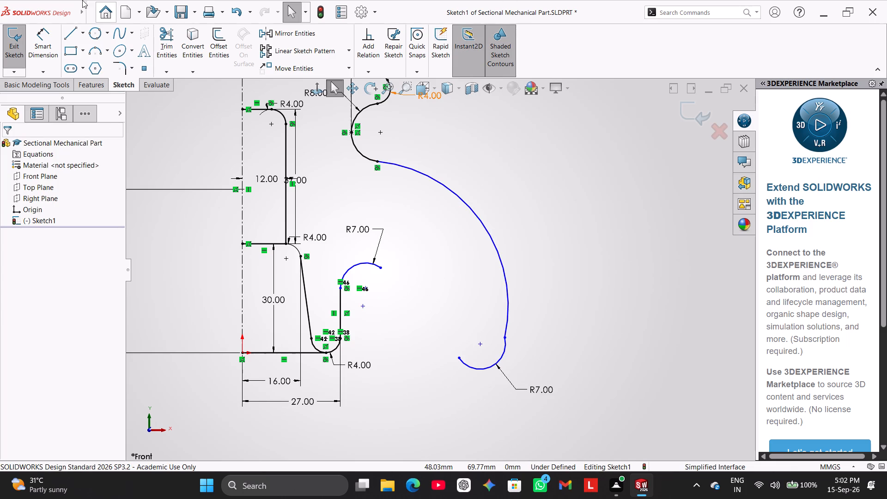
Sketch a horizontal centerline about 49 mm long just above the profile's bottom line, crossing the narrow leg.
{"action": "left_click", "coordinate": [84, 33]}
{"action": "left_click", "coordinate": [92, 61]}
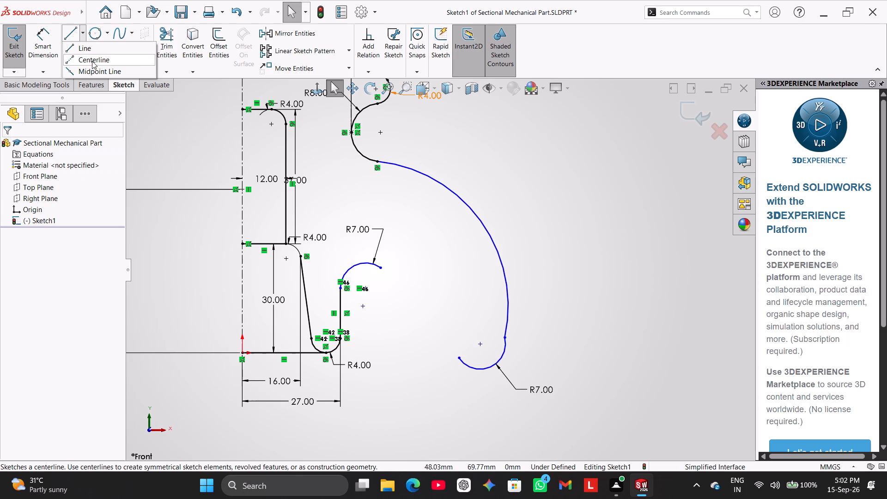
{"action": "left_click", "coordinate": [254, 330]}
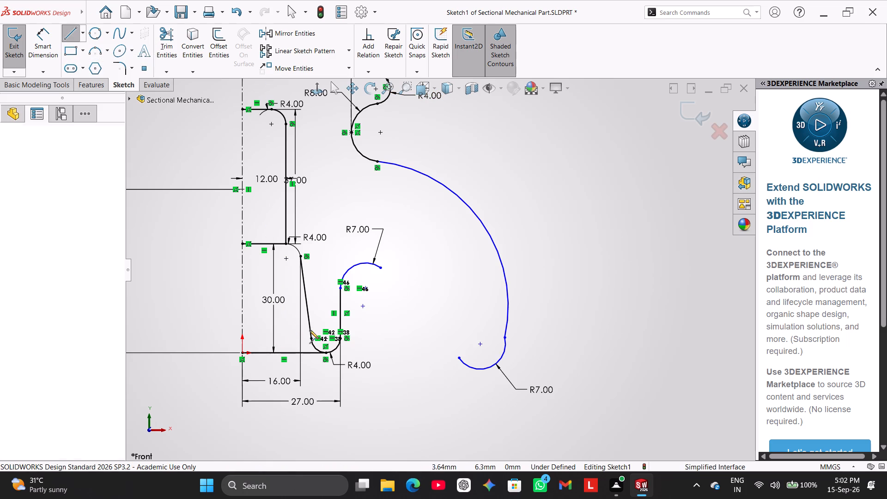
{"action": "left_click", "coordinate": [431, 333]}
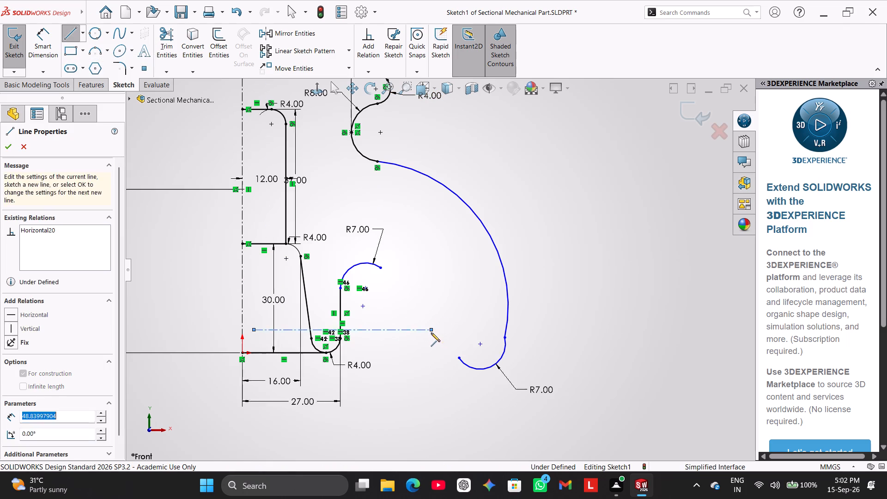
{"action": "right_click", "coordinate": [435, 298]}
{"action": "left_click", "coordinate": [461, 306]}
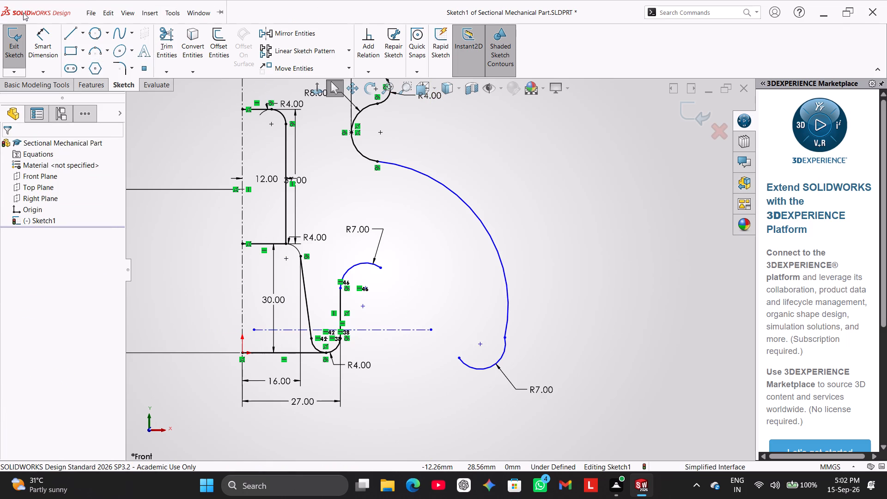
Dimension the horizontal centerline 6 mm above the profile's bottom line.
{"action": "left_click", "coordinate": [41, 39]}
{"action": "left_click", "coordinate": [289, 328]}
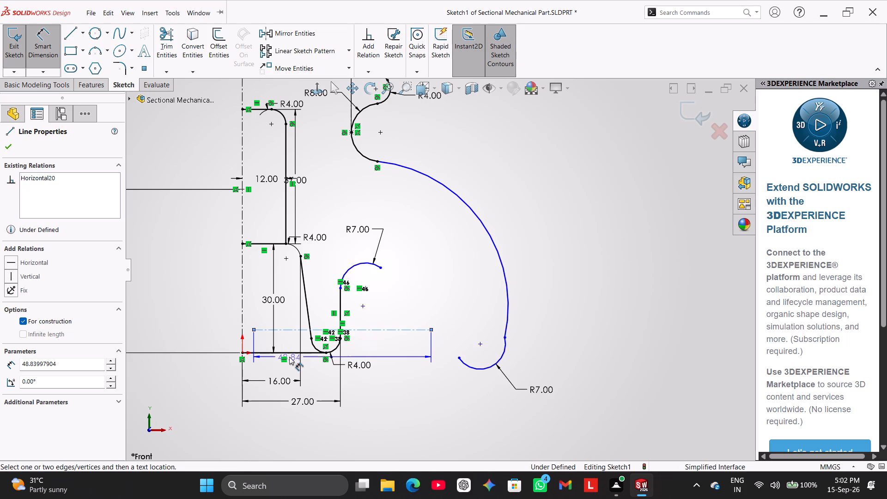
{"action": "left_click", "coordinate": [290, 351]}
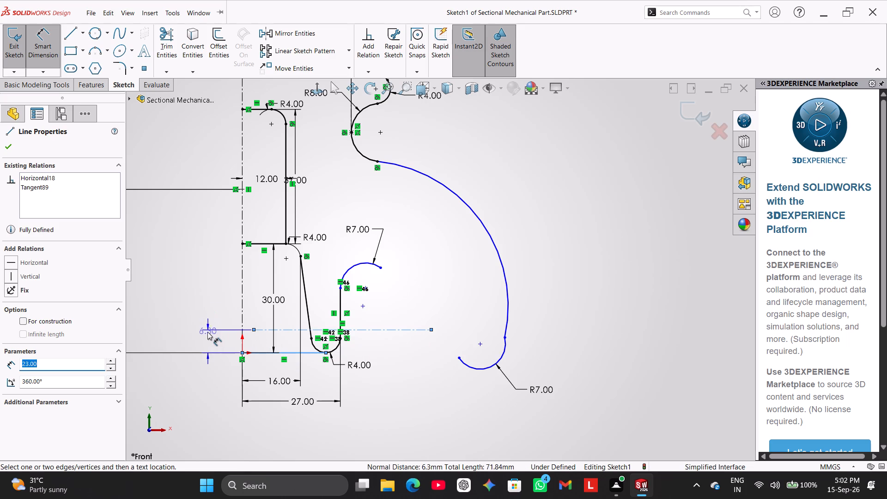
{"action": "left_click", "coordinate": [206, 335]}
{"action": "key", "text": "6"}
{"action": "key", "text": "Return"}
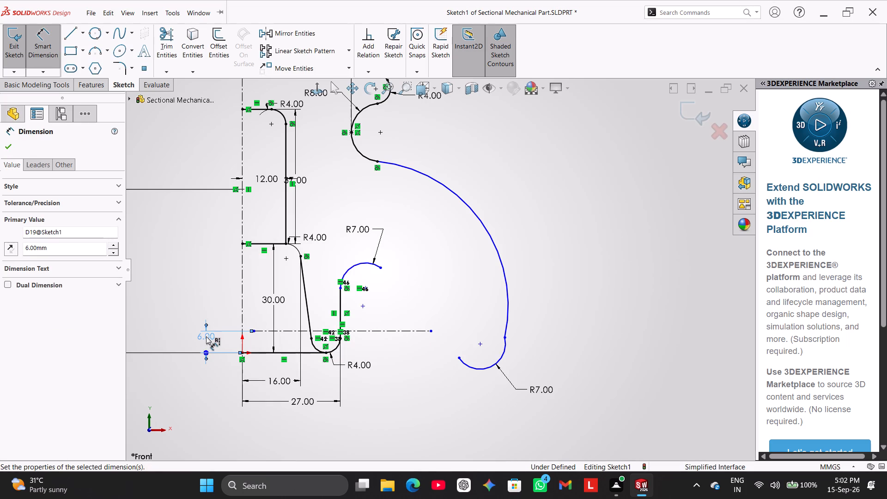
{"action": "left_click", "coordinate": [522, 247]}
{"action": "right_click", "coordinate": [507, 256]}
{"action": "left_click", "coordinate": [542, 285]}
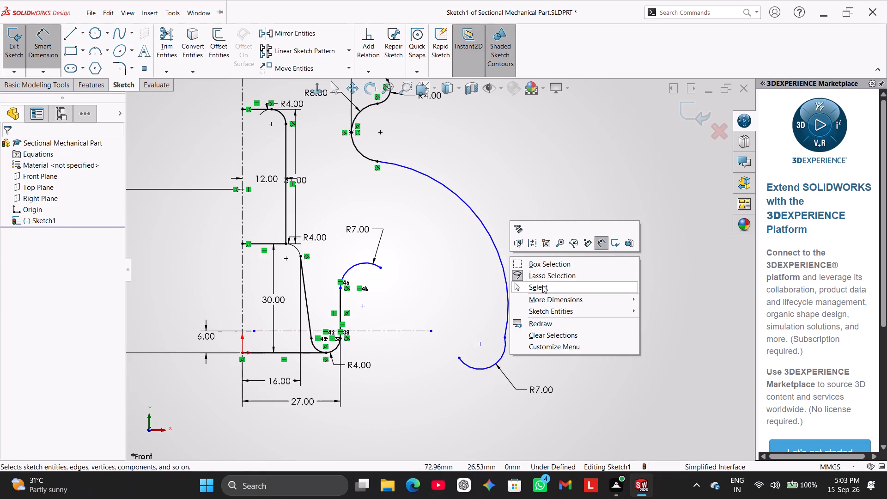
Sketch a circle of about 40.65 mm radius centred on the horizontal centerline, outside the narrow leg.
{"action": "right_click_drag", "start_coordinate": [155, 163], "coordinate": [164, 91]}
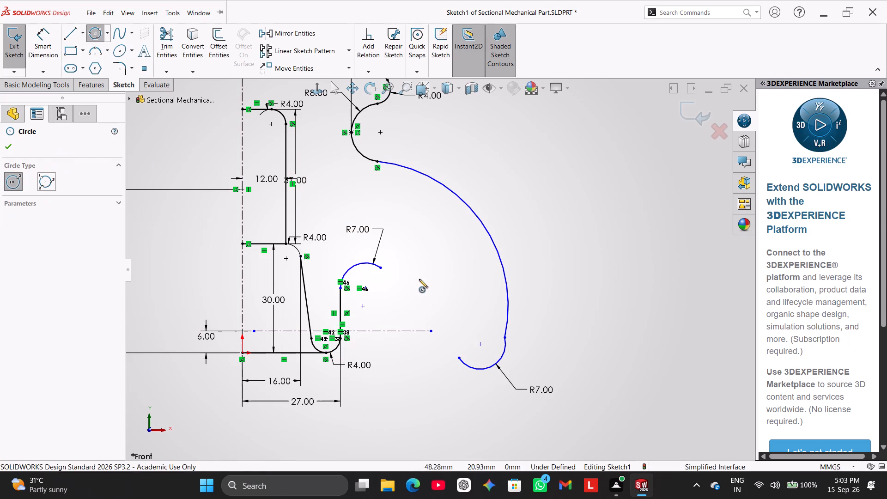
{"action": "left_click", "coordinate": [399, 331]}
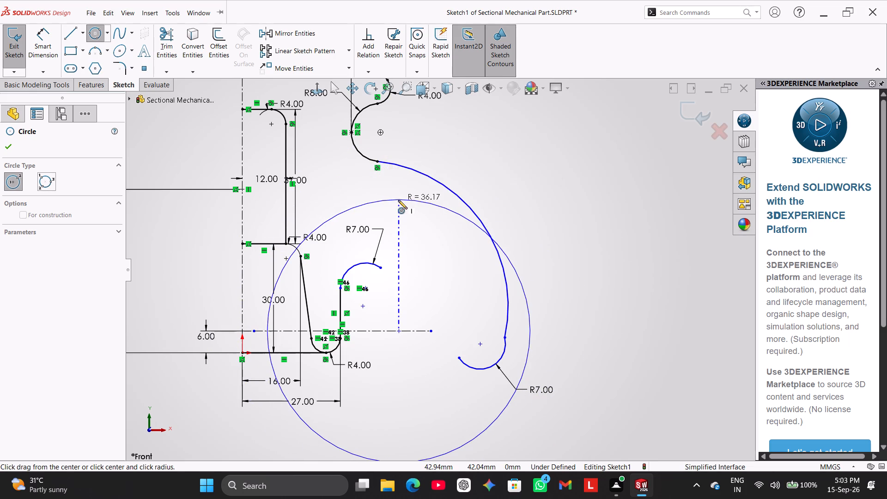
{"action": "scroll", "coordinate": [398, 201], "scroll_direction": "up", "scroll_amount": 2}
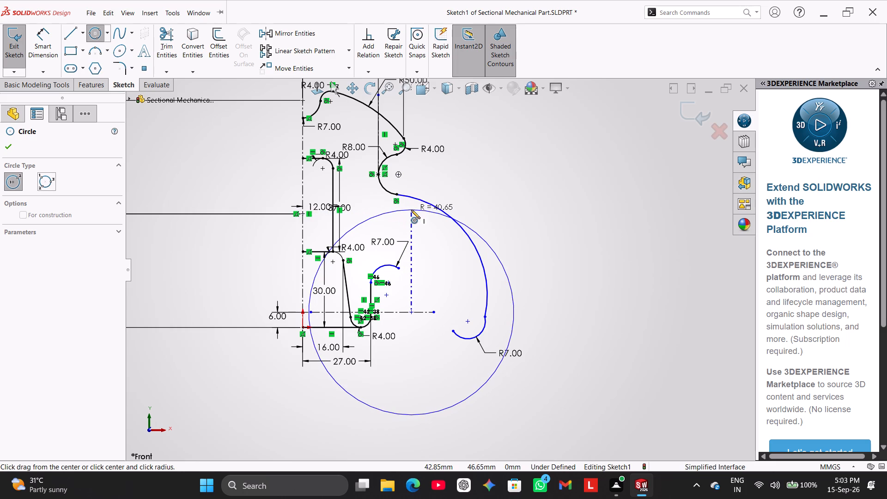
{"action": "left_click", "coordinate": [411, 210]}
{"action": "right_click", "coordinate": [453, 170]}
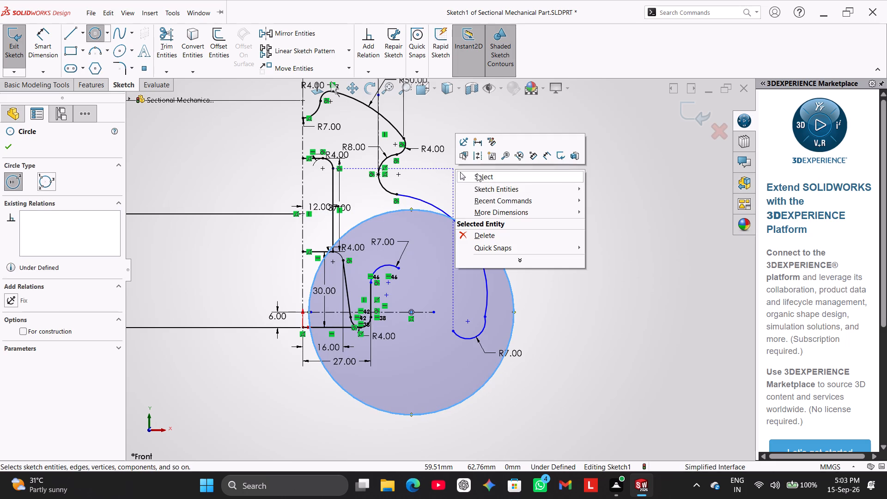
{"action": "left_click", "coordinate": [477, 173]}
{"action": "left_click", "coordinate": [404, 361]}
{"action": "left_click", "coordinate": [515, 197]}
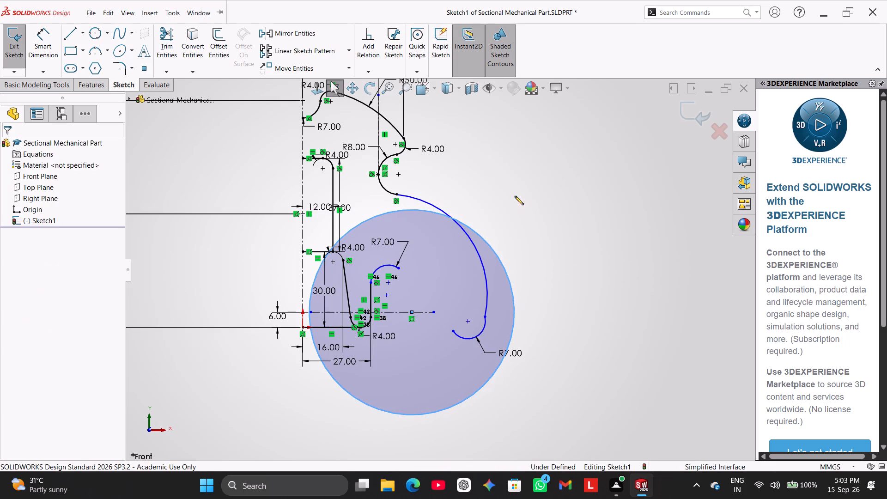
Move the circle's centre along the horizontal centerline toward the narrow leg until its edge nearly meets the large outer arc's far side.
{"action": "right_click", "coordinate": [532, 224]}
{"action": "left_click", "coordinate": [498, 205]}
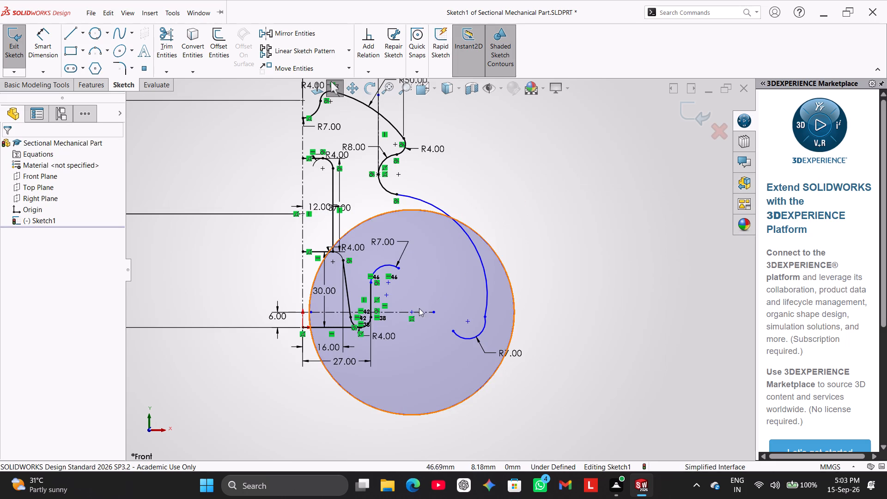
{"action": "left_click_drag", "start_coordinate": [410, 312], "coordinate": [413, 316]}
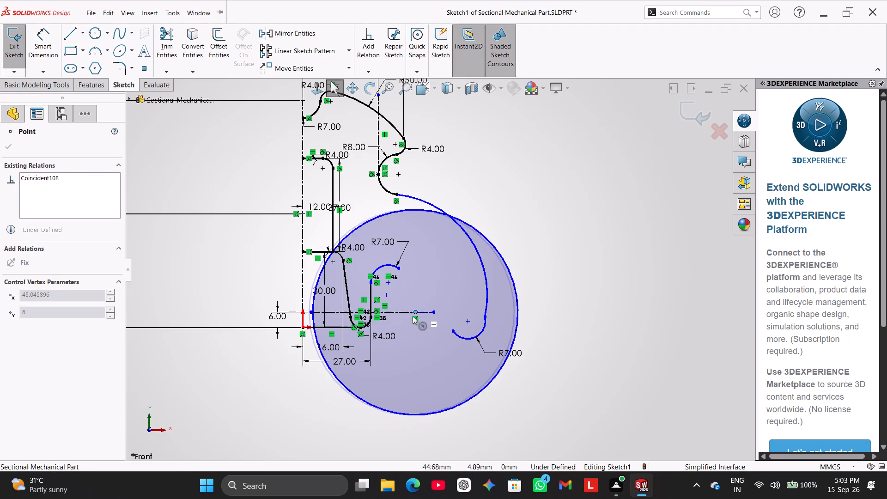
{"action": "left_click_drag", "start_coordinate": [413, 316], "coordinate": [399, 316]}
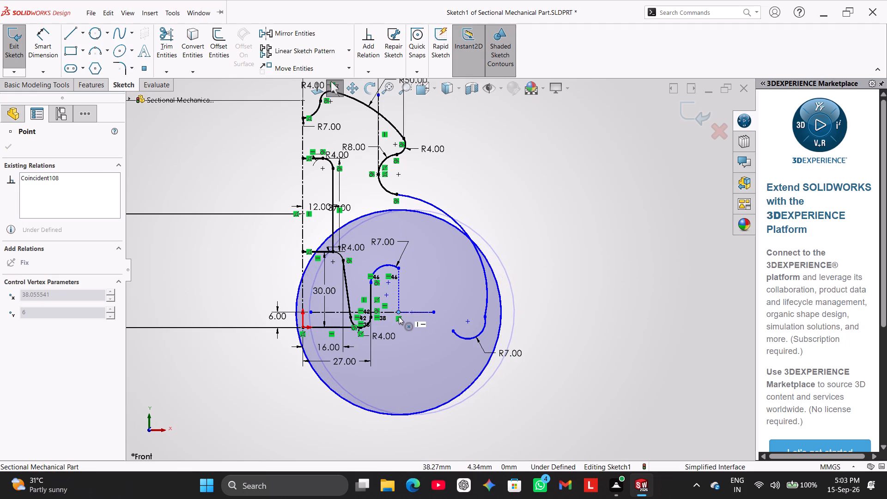
{"action": "left_click_drag", "start_coordinate": [399, 316], "coordinate": [373, 309]}
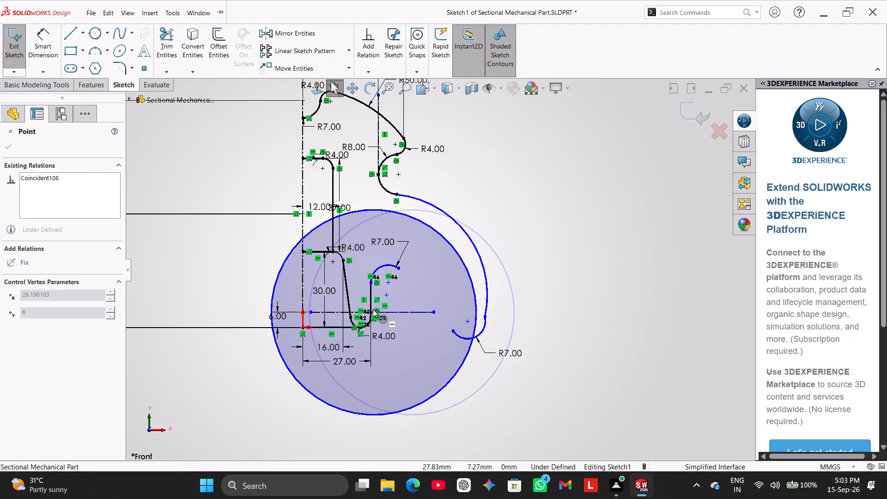
{"action": "left_click_drag", "start_coordinate": [373, 309], "coordinate": [388, 306]}
{"action": "left_click", "coordinate": [430, 194]}
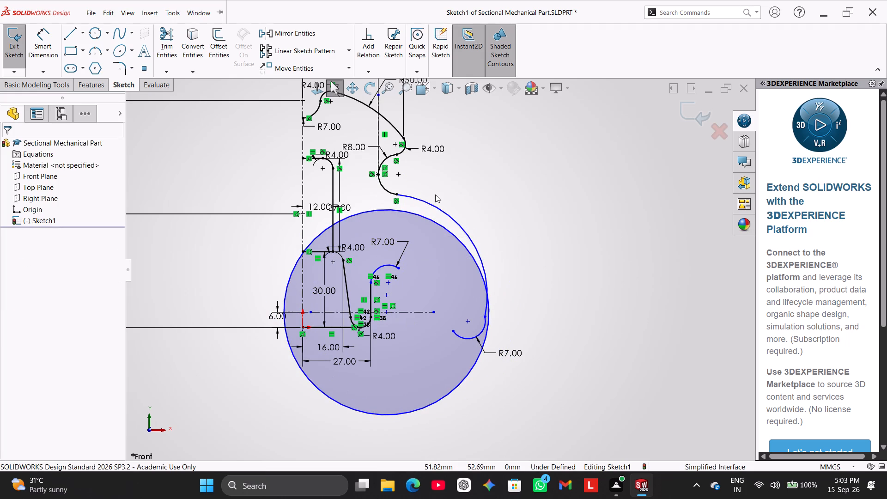
Delete the large outer arc between the R8 arc and the lower R7 lip arc.
{"action": "scroll", "coordinate": [436, 157], "scroll_direction": "up", "scroll_amount": 1}
{"action": "scroll", "coordinate": [430, 140], "scroll_direction": "down", "scroll_amount": 2}
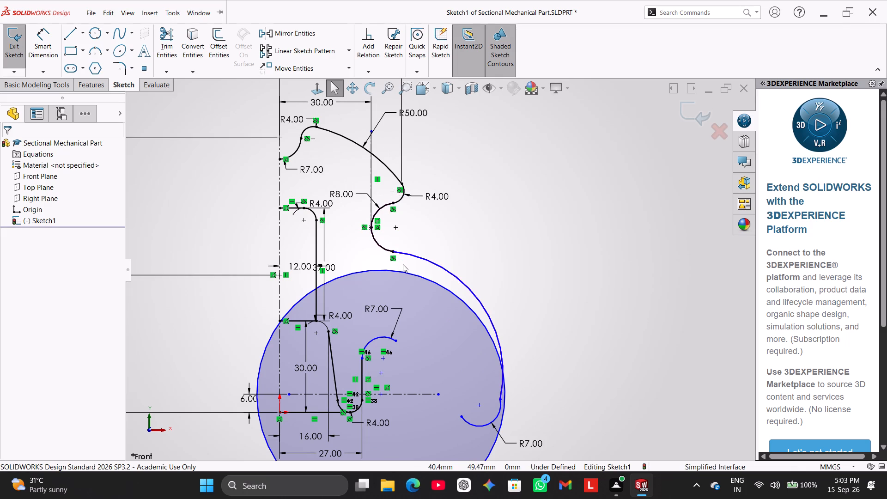
{"action": "right_click", "coordinate": [411, 252]}
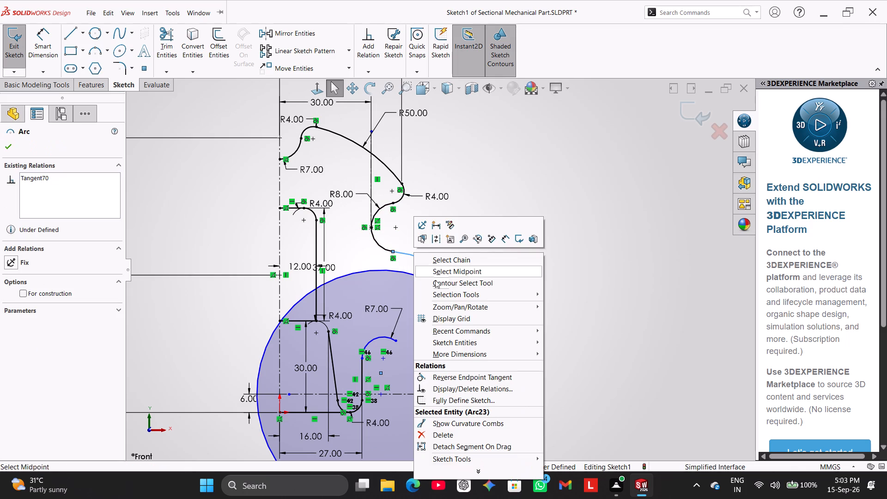
{"action": "left_click", "coordinate": [450, 433]}
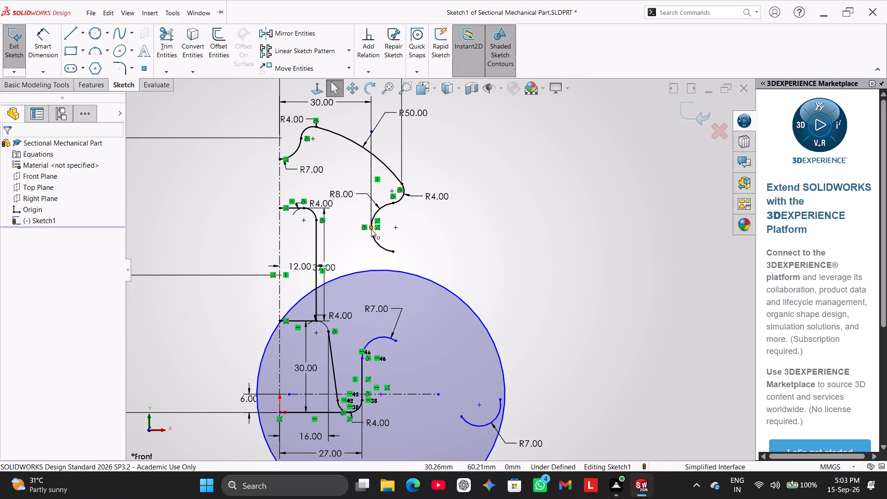
Free the R8 arc from the vertical centerline by deleting one coincident relation and the tangent relation, and suppressing the other coincident relation.
{"action": "left_click_drag", "start_coordinate": [371, 229], "coordinate": [373, 252]}
{"action": "left_click", "coordinate": [444, 265]}
{"action": "right_click", "coordinate": [380, 221]}
{"action": "left_click", "coordinate": [417, 341]}
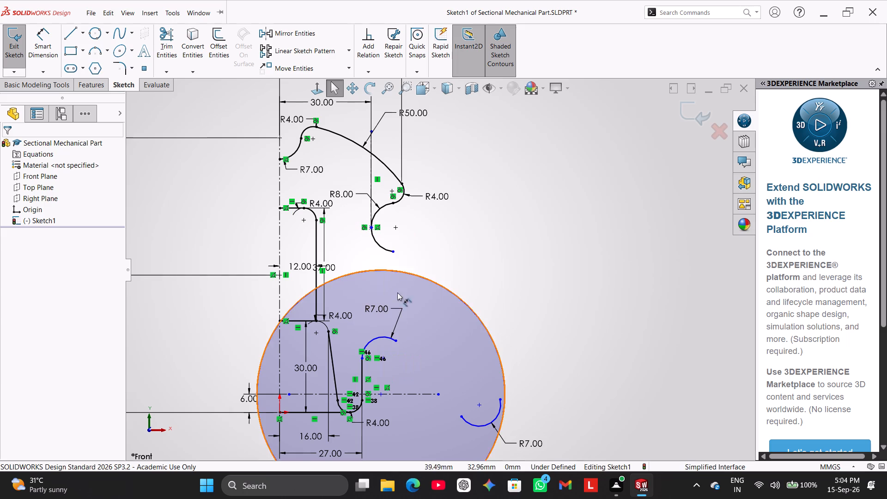
{"action": "left_click", "coordinate": [425, 231]}
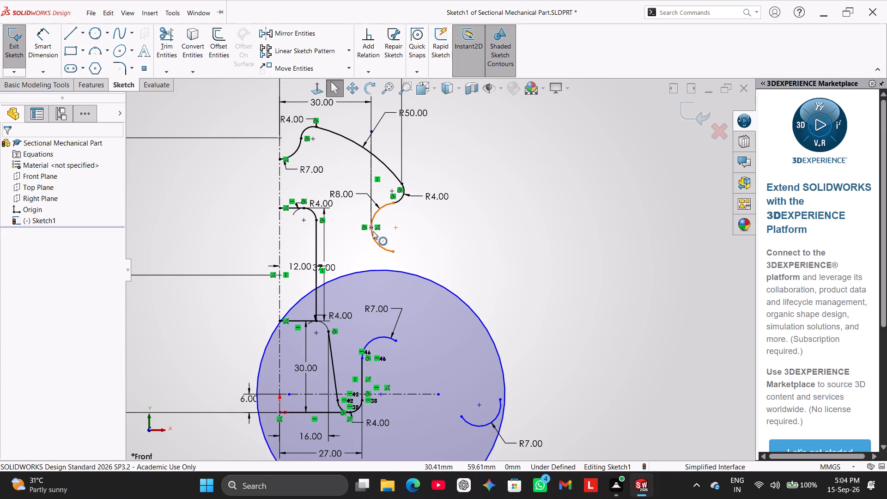
{"action": "right_click", "coordinate": [378, 226]}
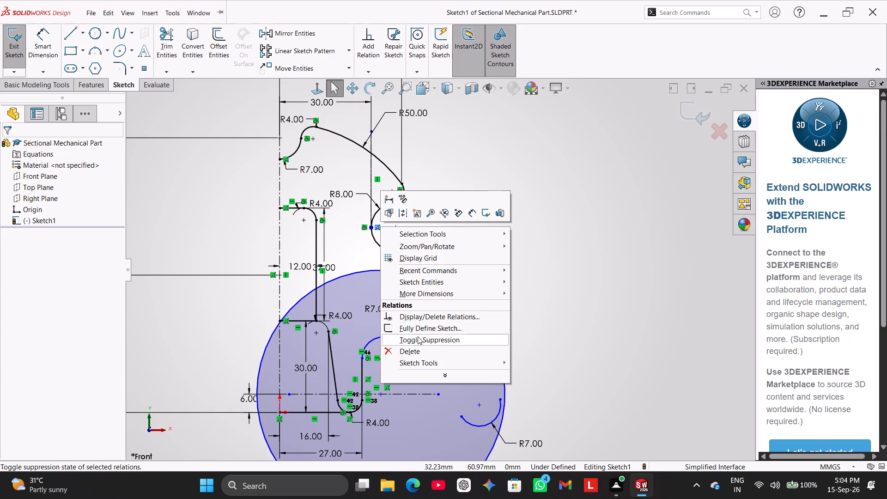
{"action": "left_click", "coordinate": [407, 344]}
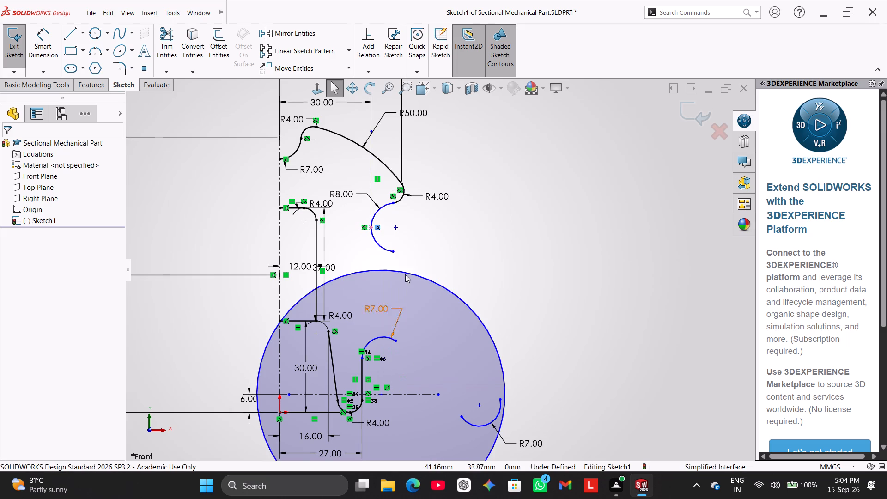
{"action": "right_click", "coordinate": [413, 221]}
{"action": "left_click", "coordinate": [388, 235]}
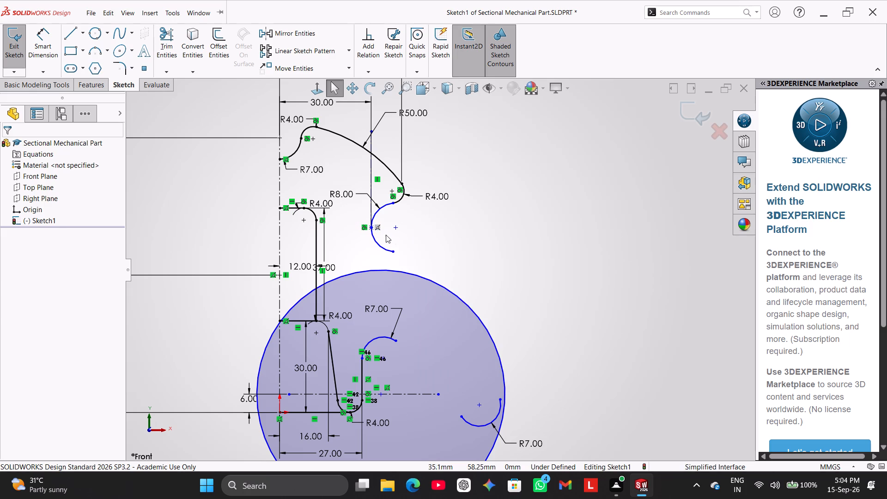
{"action": "right_click", "coordinate": [364, 225]}
{"action": "left_click", "coordinate": [417, 347]}
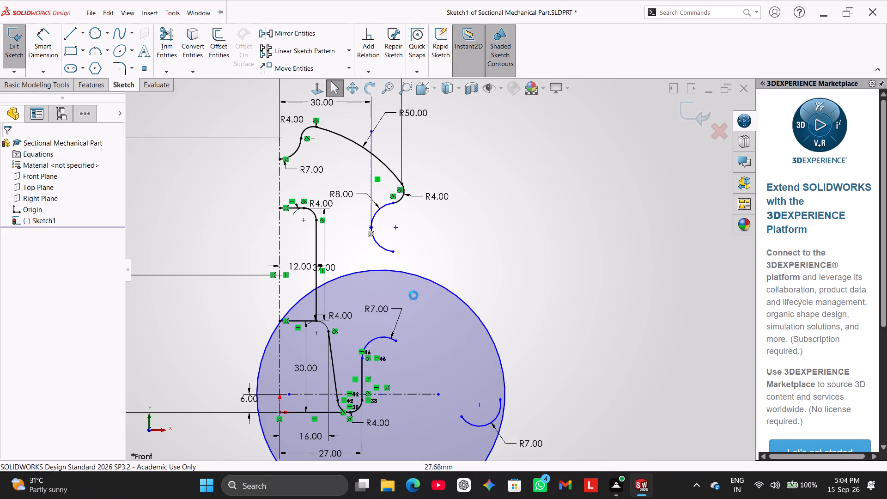
{"action": "left_click", "coordinate": [431, 228]}
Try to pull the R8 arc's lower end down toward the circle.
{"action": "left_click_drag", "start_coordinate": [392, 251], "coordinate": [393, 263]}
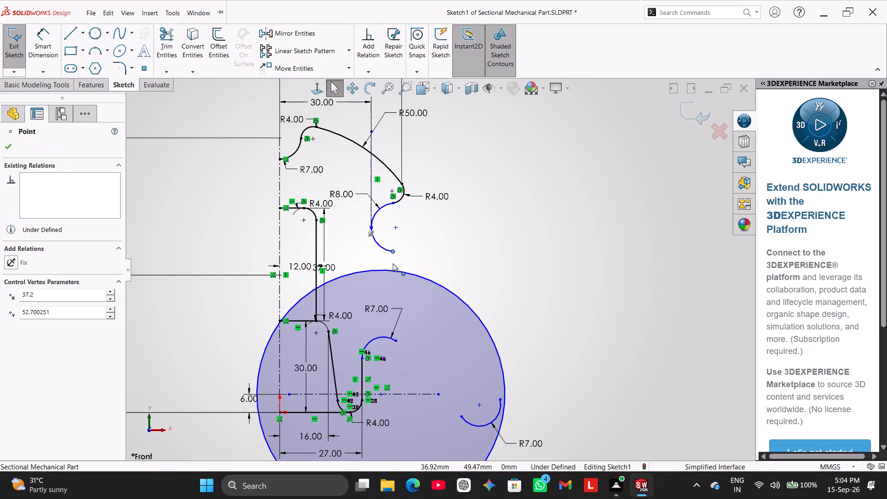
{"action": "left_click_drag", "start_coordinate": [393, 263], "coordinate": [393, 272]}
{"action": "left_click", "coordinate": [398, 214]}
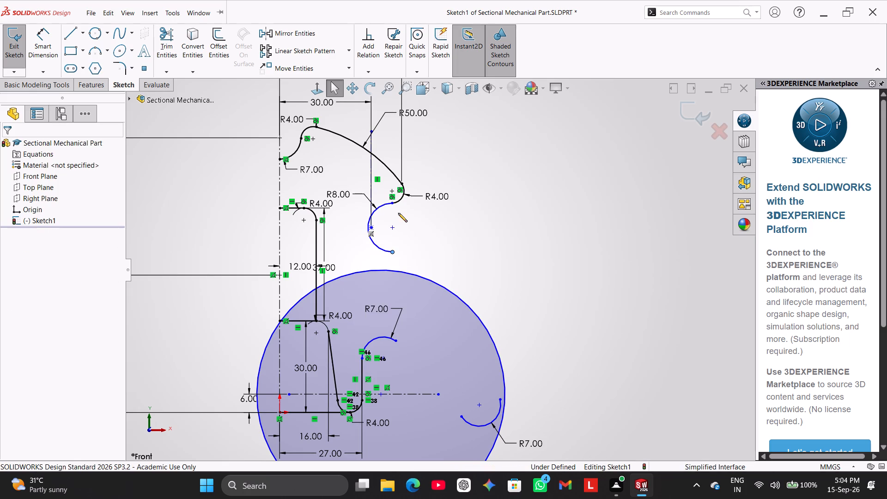
Delete the tangent relation between the R8 arc and the adjoining R4 arc.
{"action": "right_click", "coordinate": [393, 195]}
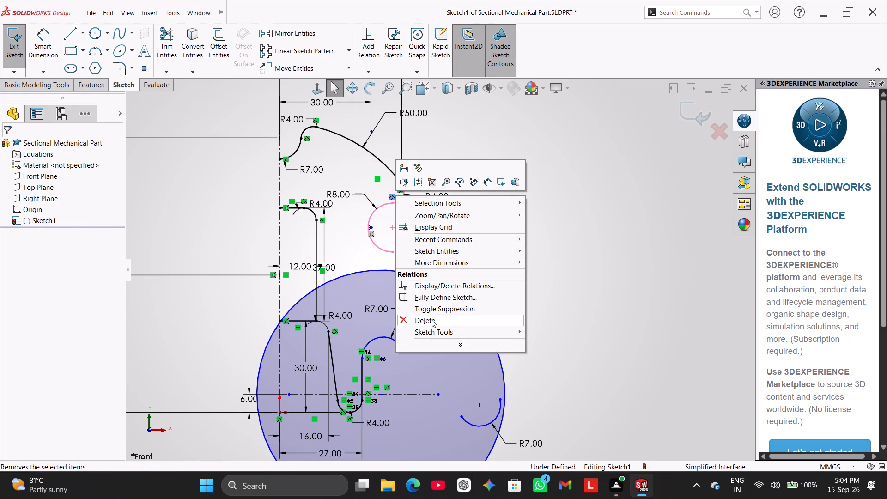
{"action": "left_click", "coordinate": [431, 320]}
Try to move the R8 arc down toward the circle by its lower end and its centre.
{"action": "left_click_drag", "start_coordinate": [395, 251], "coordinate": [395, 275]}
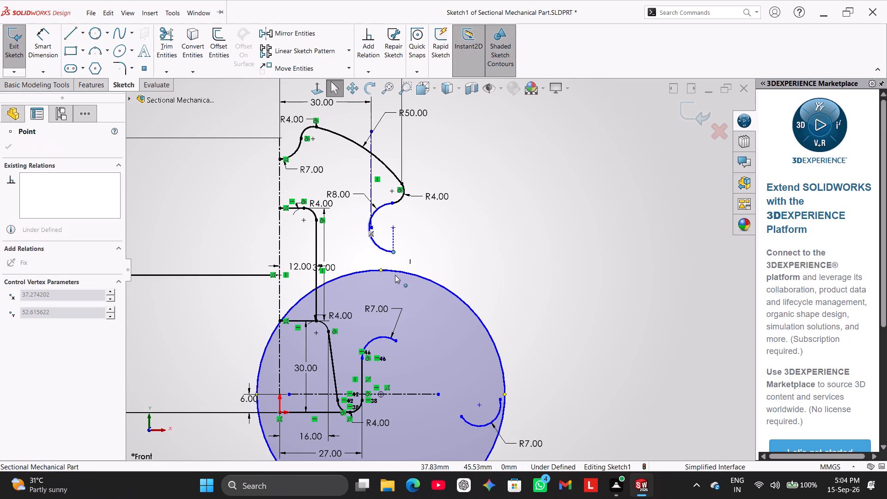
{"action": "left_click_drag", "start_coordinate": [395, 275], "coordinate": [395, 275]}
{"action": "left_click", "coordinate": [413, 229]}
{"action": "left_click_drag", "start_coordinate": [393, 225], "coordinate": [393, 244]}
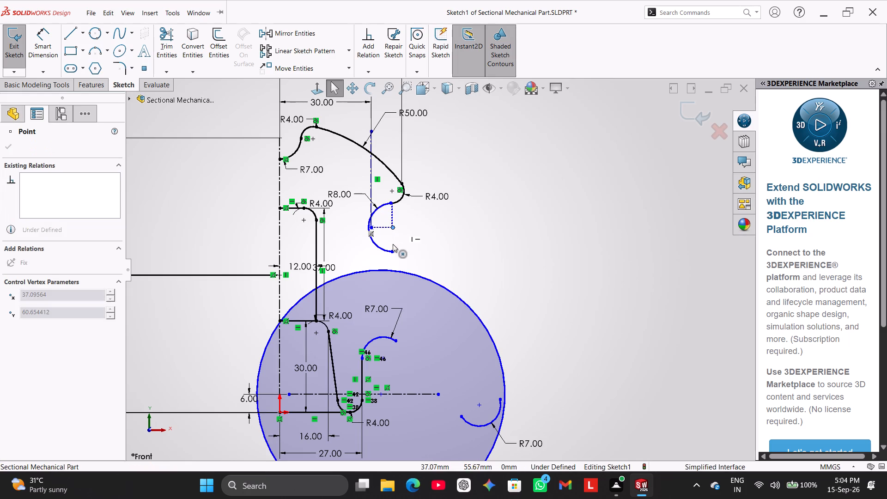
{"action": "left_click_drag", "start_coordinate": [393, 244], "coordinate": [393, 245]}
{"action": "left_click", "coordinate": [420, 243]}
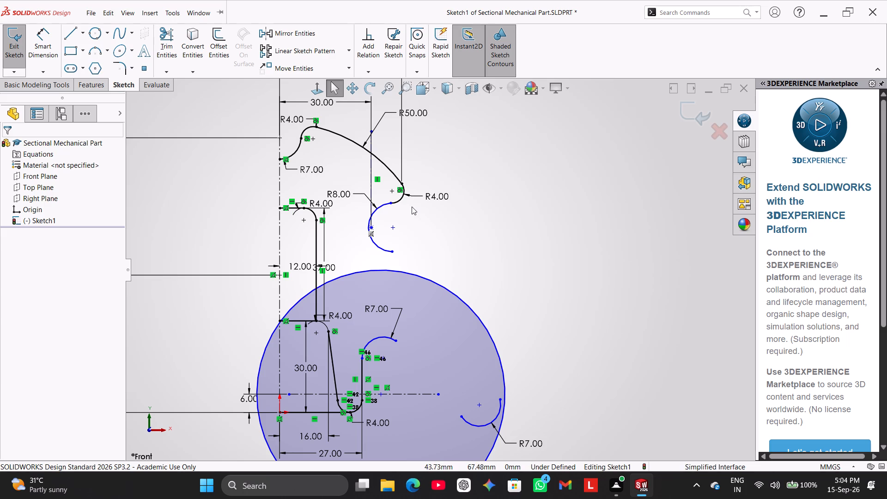
Delete the tangent relation between the R50 arc and the R4 arc at its outer end.
{"action": "right_click", "coordinate": [398, 188]}
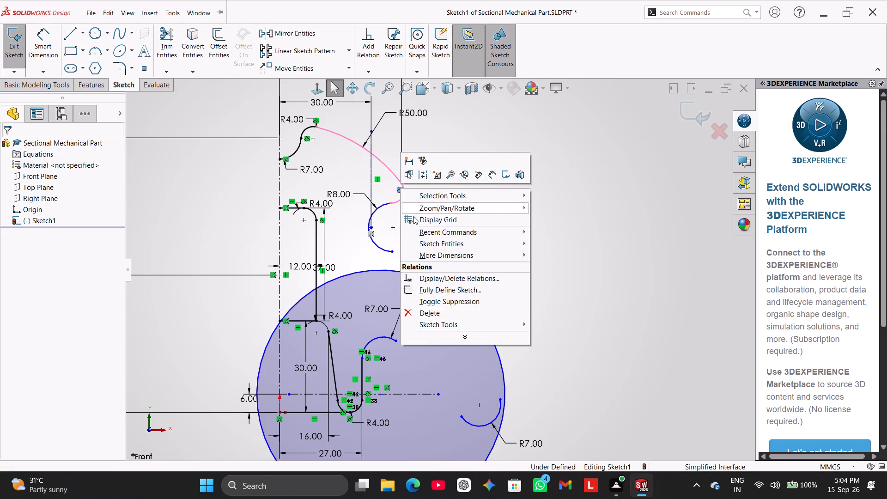
{"action": "left_click", "coordinate": [427, 316]}
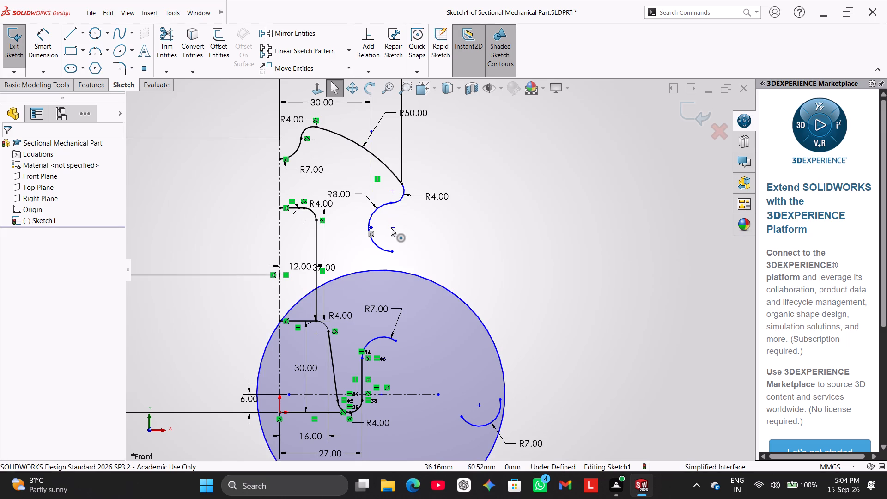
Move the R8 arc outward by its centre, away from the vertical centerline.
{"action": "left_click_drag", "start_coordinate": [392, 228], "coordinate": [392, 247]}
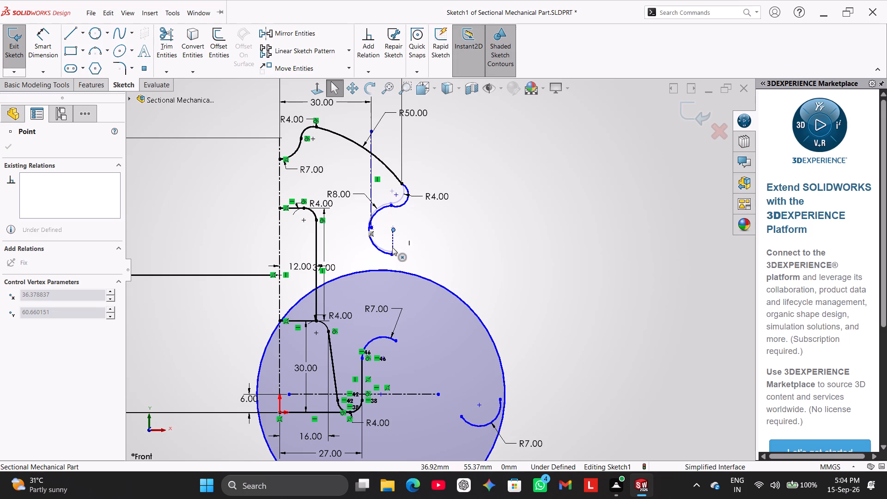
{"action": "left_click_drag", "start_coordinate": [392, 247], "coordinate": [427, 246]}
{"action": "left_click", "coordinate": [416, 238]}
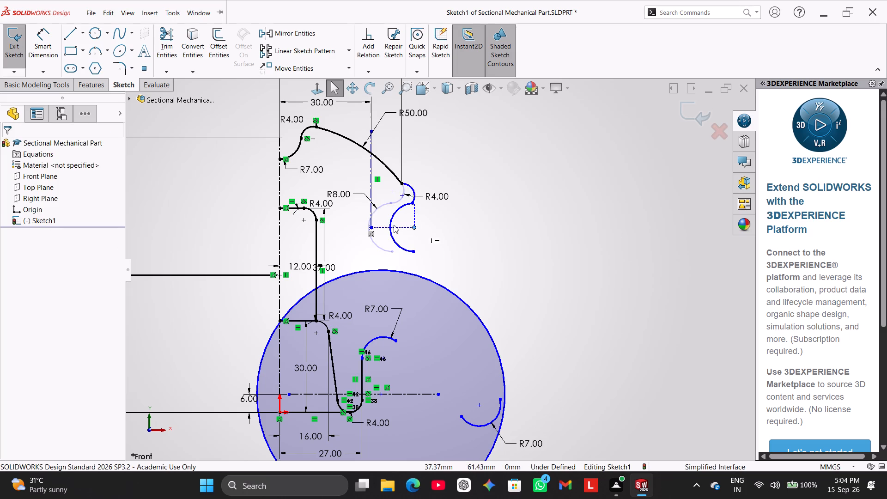
Delete the tangent relation between the R50 arc and the R4 arc at its upper, inner end.
{"action": "scroll", "coordinate": [328, 137], "scroll_direction": "down", "scroll_amount": 2}
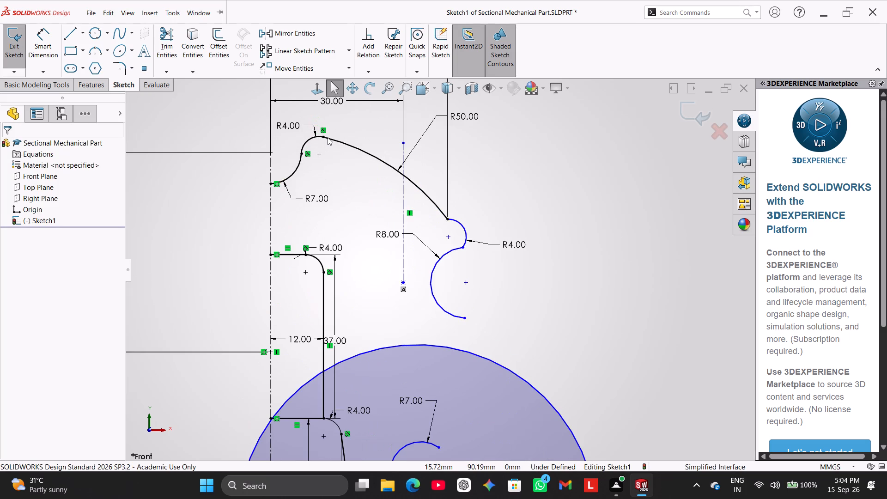
{"action": "right_click", "coordinate": [325, 129]}
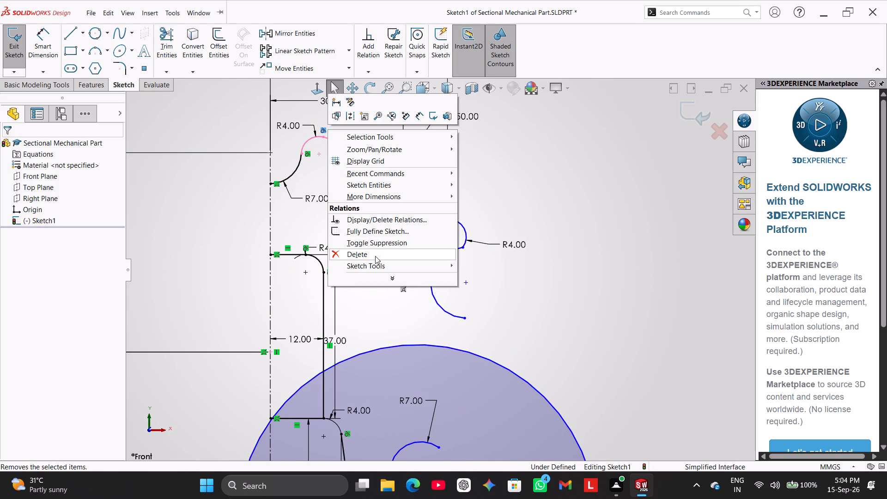
{"action": "left_click", "coordinate": [375, 256]}
{"action": "left_click", "coordinate": [500, 185]}
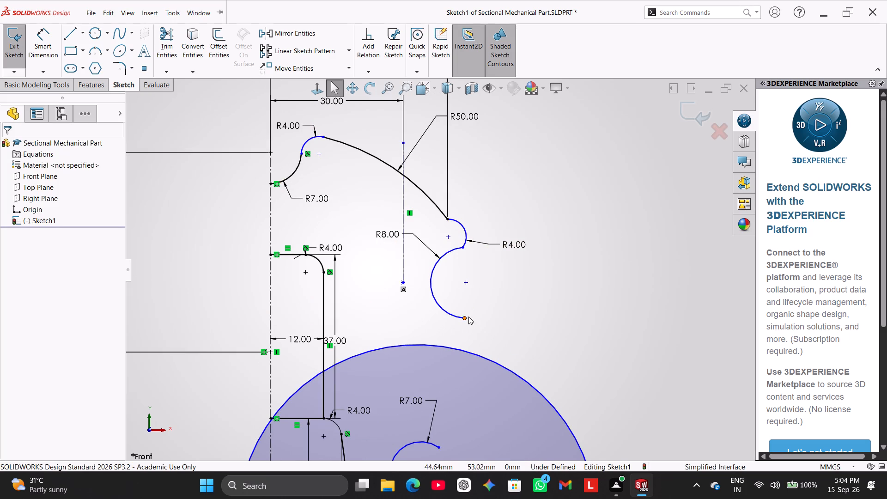
Reposition the R8 arc by its lower end and centre, bringing it lower and closer to the vertical centerline.
{"action": "left_click_drag", "start_coordinate": [464, 317], "coordinate": [446, 338]}
{"action": "left_click", "coordinate": [495, 300]}
{"action": "left_click_drag", "start_coordinate": [453, 289], "coordinate": [449, 310]}
Delete the R8 radius dimension from the arc above the circle.
{"action": "right_click", "coordinate": [378, 239]}
{"action": "left_click", "coordinate": [417, 371]}
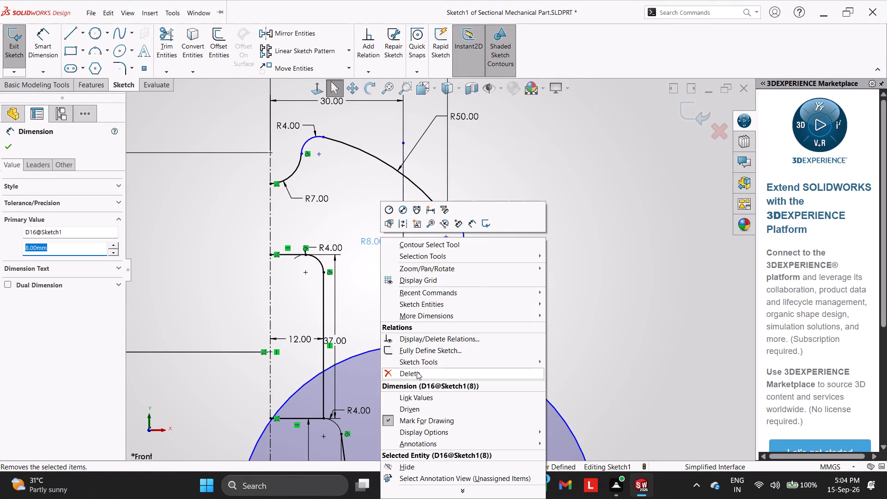
Attach the lower end of the undimensioned arc to the large circle's upper edge, just outward of the circle's top.
{"action": "left_click_drag", "start_coordinate": [451, 323], "coordinate": [441, 335]}
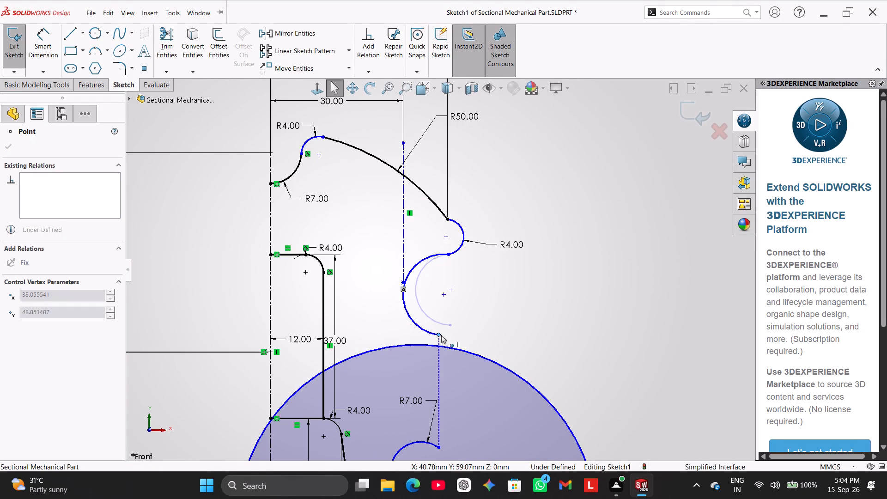
{"action": "left_click_drag", "start_coordinate": [441, 335], "coordinate": [439, 347]}
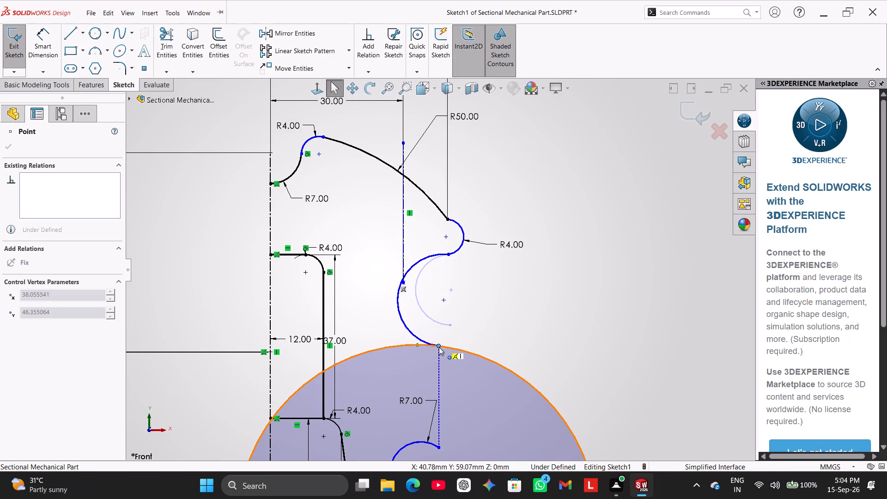
{"action": "left_click_drag", "start_coordinate": [439, 347], "coordinate": [421, 347]}
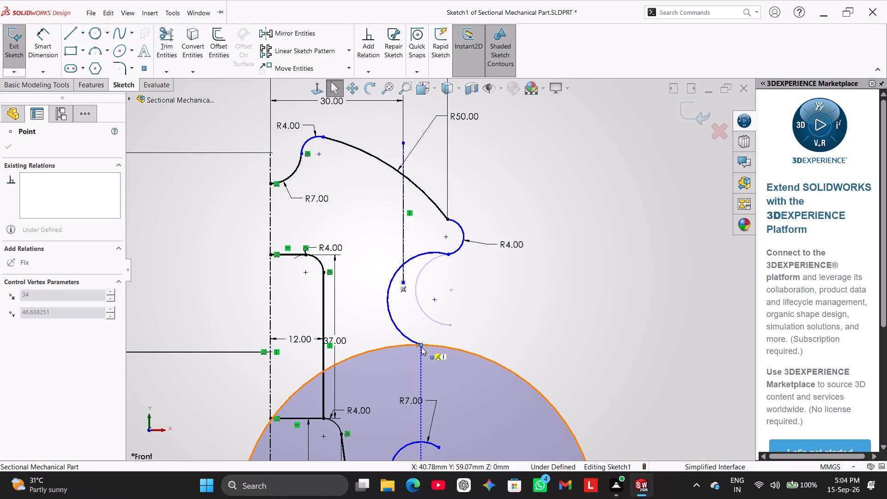
{"action": "left_click_drag", "start_coordinate": [421, 347], "coordinate": [441, 348]}
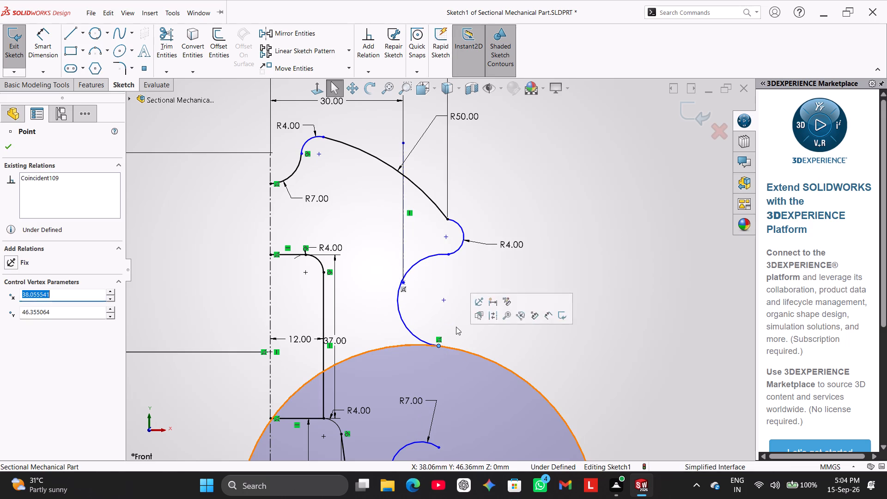
Add a tangent relation between the undimensioned arc and the large circle.
{"action": "left_click", "coordinate": [435, 308]}
{"action": "left_click", "coordinate": [402, 321]}
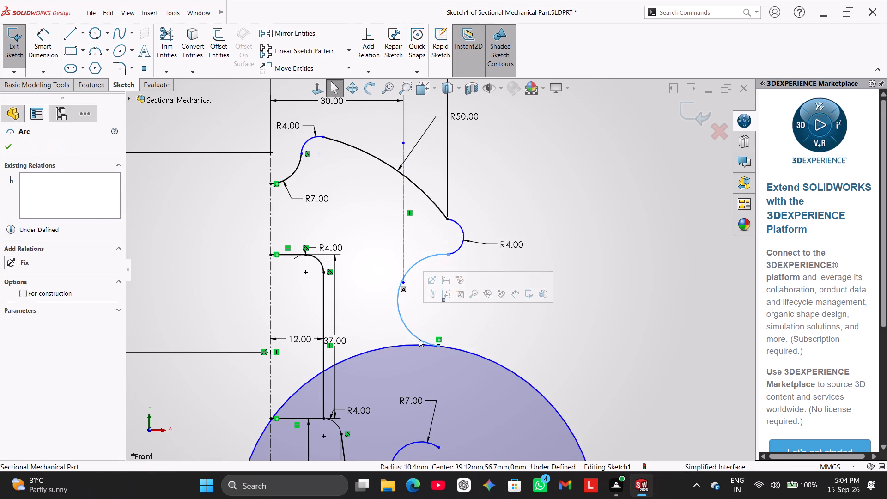
{"action": "left_click", "coordinate": [417, 343], "text": "ctrl"}
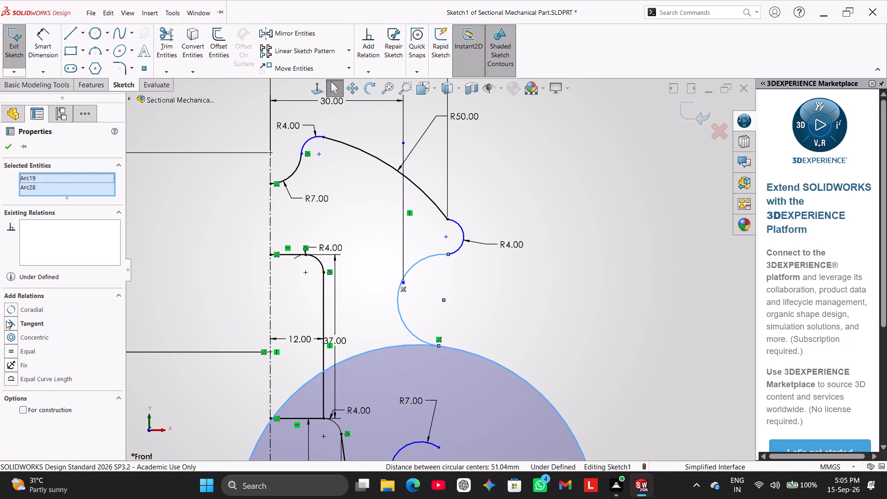
{"action": "left_click", "coordinate": [29, 322]}
{"action": "left_click", "coordinate": [488, 306]}
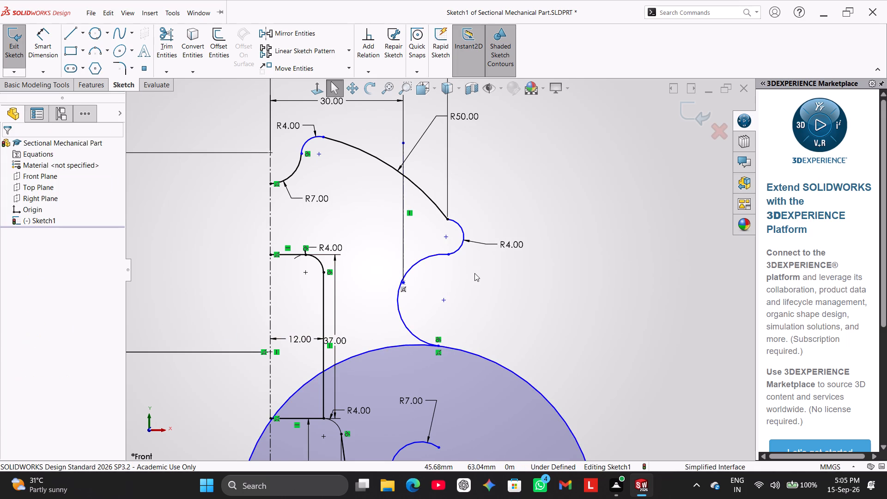
Reposition the R4 arc at the R50 arc's outer end by its lower end and centre.
{"action": "scroll", "coordinate": [474, 274], "scroll_direction": "up", "scroll_amount": 2}
{"action": "left_click_drag", "start_coordinate": [446, 258], "coordinate": [432, 274]}
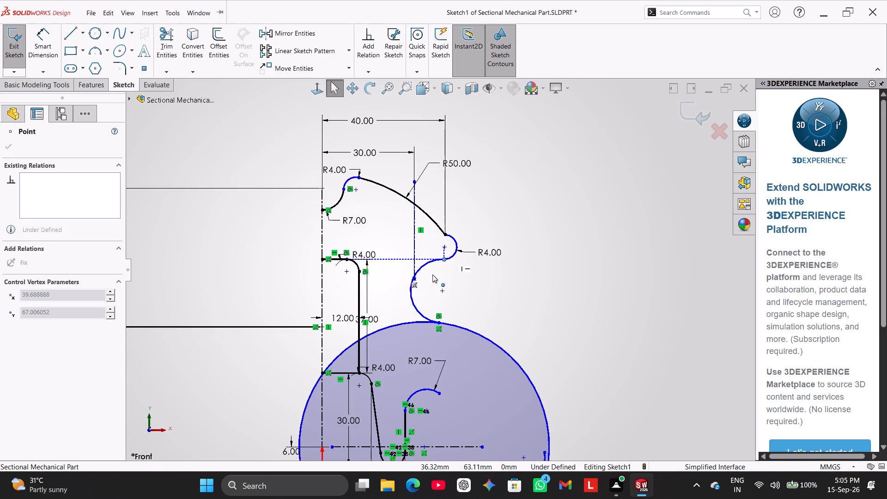
{"action": "left_click_drag", "start_coordinate": [432, 274], "coordinate": [432, 275]}
{"action": "left_click", "coordinate": [487, 291]}
{"action": "left_click_drag", "start_coordinate": [445, 244], "coordinate": [443, 254]}
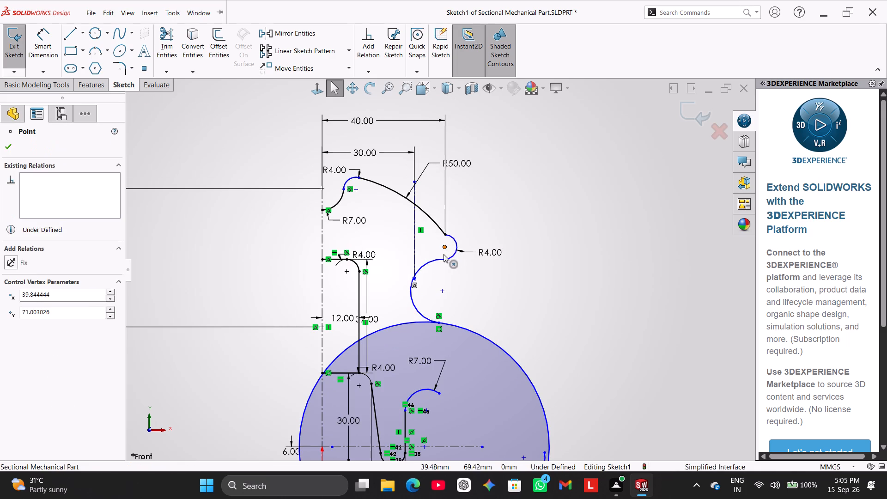
{"action": "left_click_drag", "start_coordinate": [443, 254], "coordinate": [451, 266]}
{"action": "left_click", "coordinate": [474, 301]}
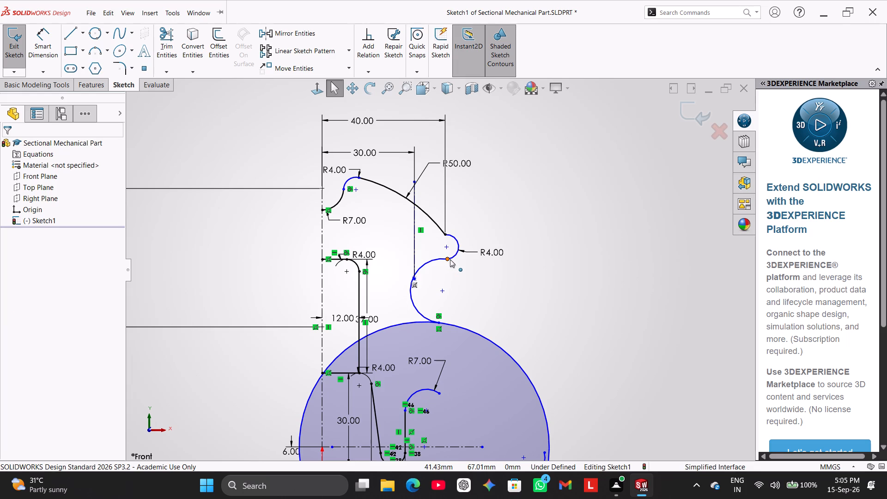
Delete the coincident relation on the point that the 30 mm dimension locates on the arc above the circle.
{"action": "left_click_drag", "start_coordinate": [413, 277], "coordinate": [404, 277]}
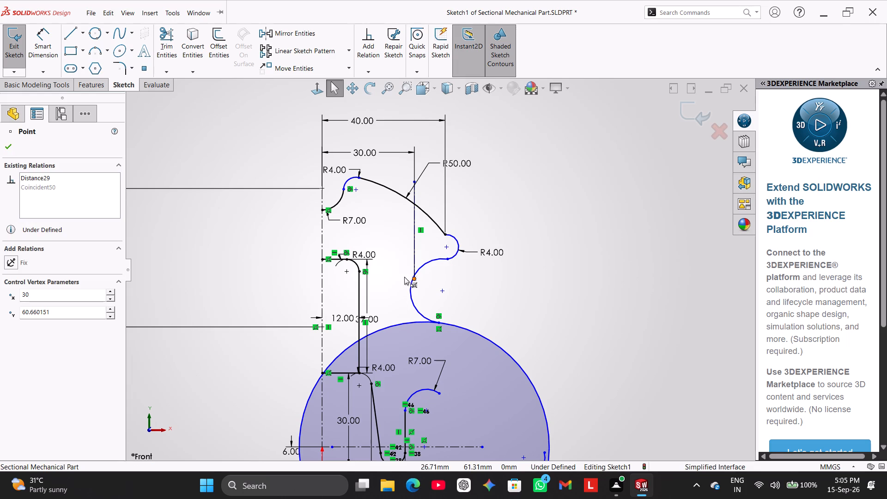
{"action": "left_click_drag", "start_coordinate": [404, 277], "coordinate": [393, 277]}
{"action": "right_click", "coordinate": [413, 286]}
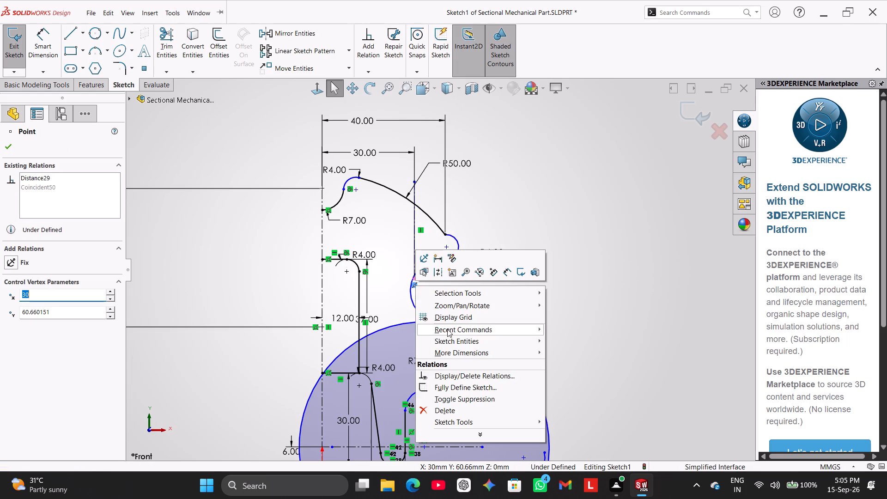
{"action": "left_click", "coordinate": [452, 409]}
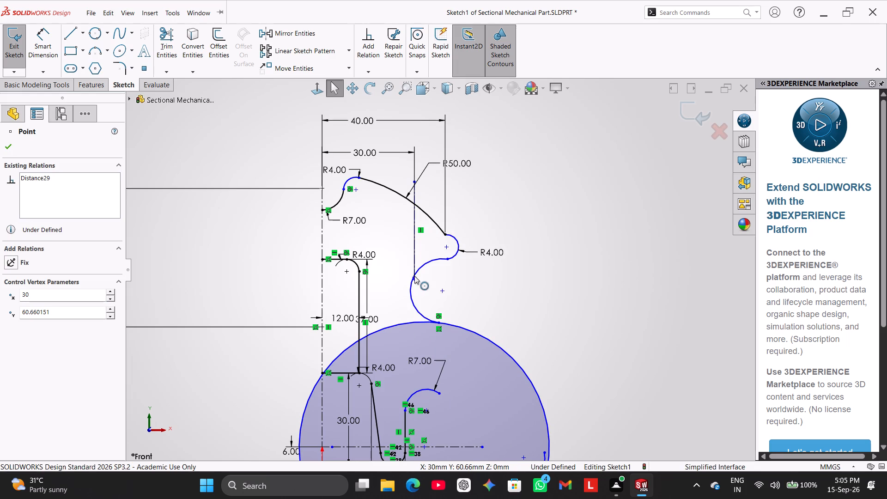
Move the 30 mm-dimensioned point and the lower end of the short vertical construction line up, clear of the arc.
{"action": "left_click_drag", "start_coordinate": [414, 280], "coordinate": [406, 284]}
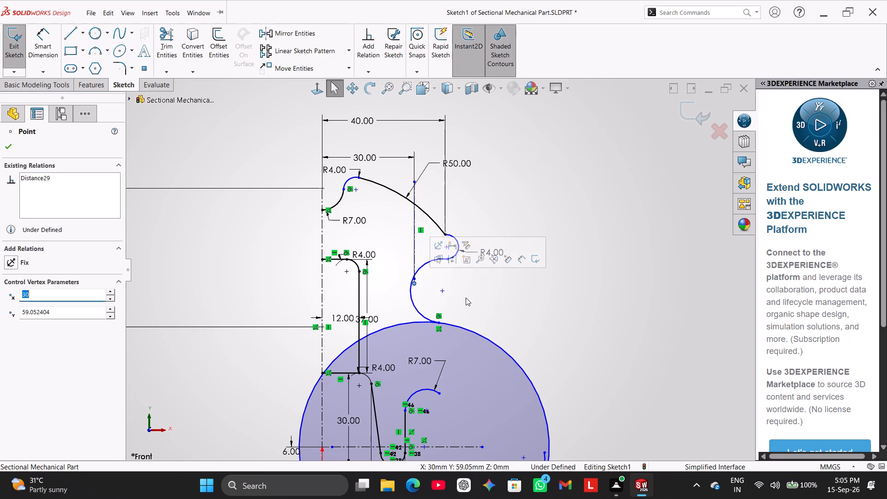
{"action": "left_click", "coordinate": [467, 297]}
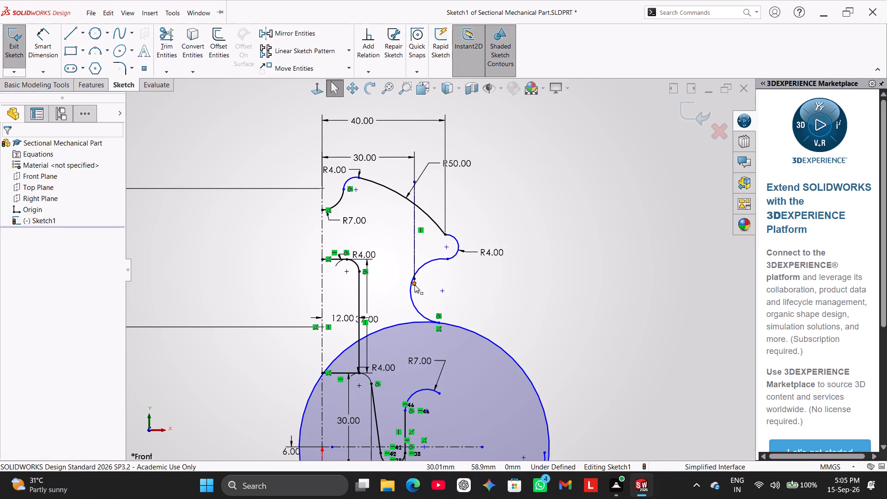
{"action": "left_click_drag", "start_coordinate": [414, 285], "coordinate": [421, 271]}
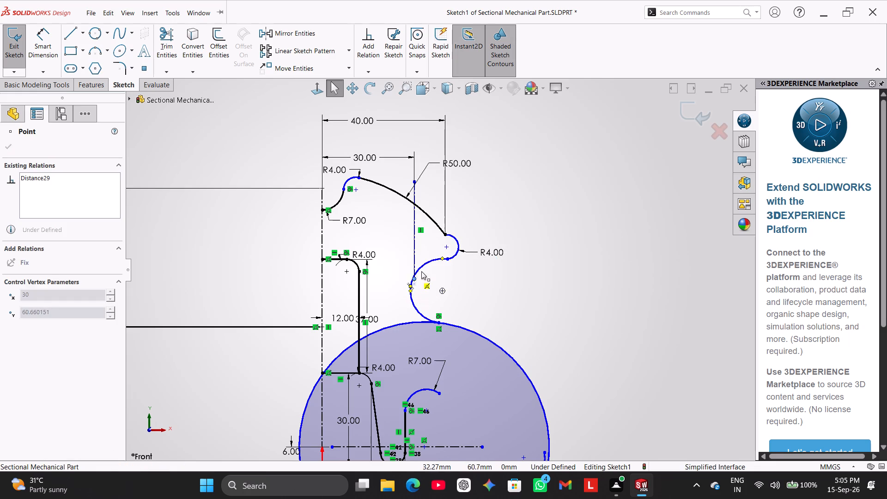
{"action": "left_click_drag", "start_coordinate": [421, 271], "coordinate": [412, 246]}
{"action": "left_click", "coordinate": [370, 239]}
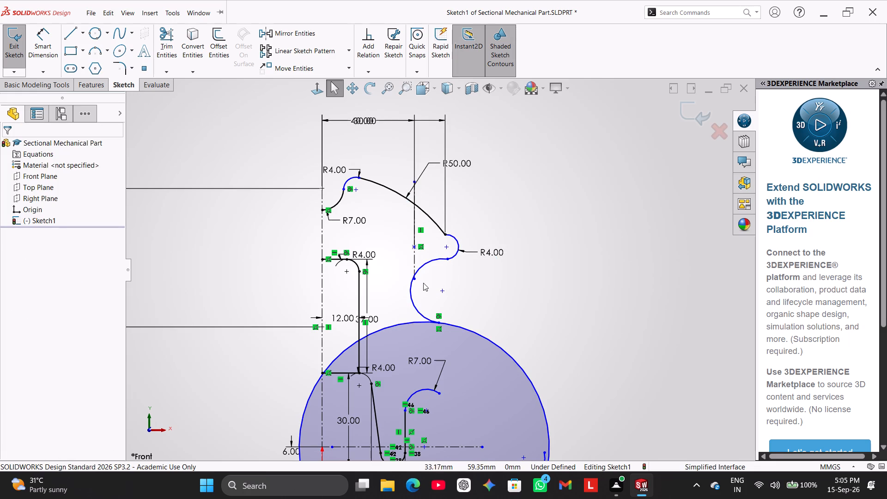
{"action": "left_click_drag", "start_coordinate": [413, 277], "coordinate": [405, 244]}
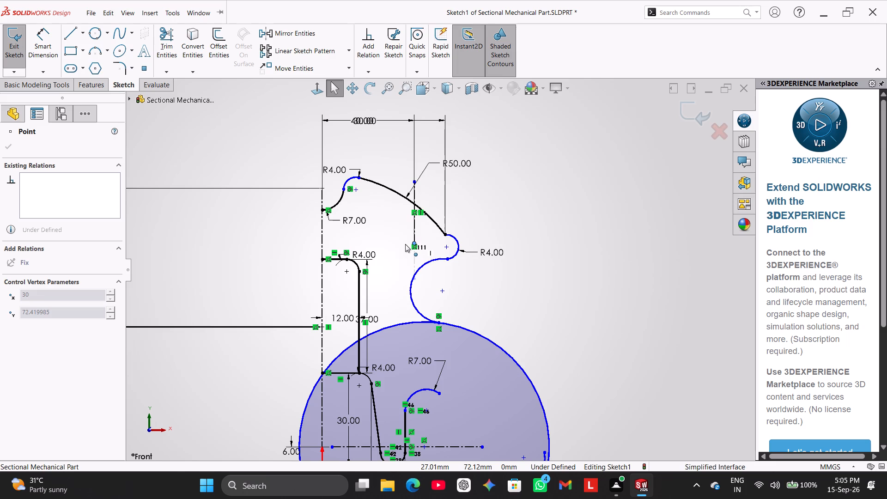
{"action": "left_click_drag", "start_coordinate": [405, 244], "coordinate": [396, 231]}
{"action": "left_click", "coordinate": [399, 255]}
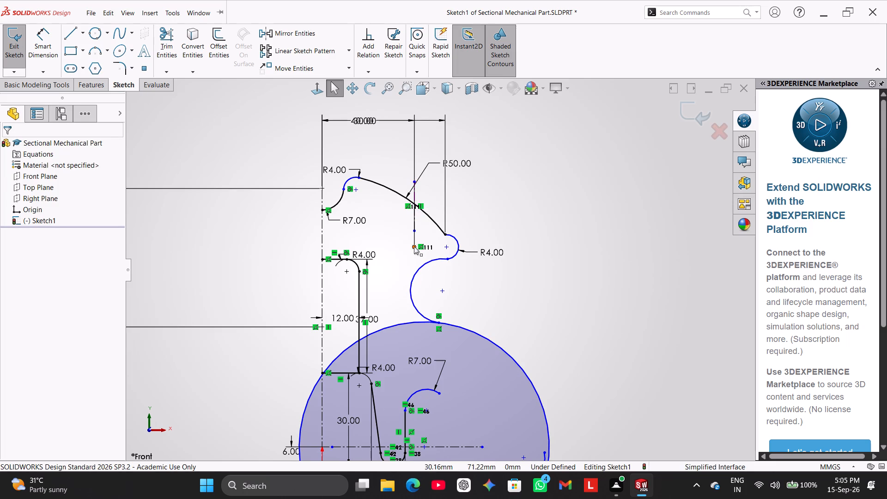
Delete the 30 mm-dimensioned point and the short vertical construction line crossing the R50 arc.
{"action": "right_click", "coordinate": [414, 246]}
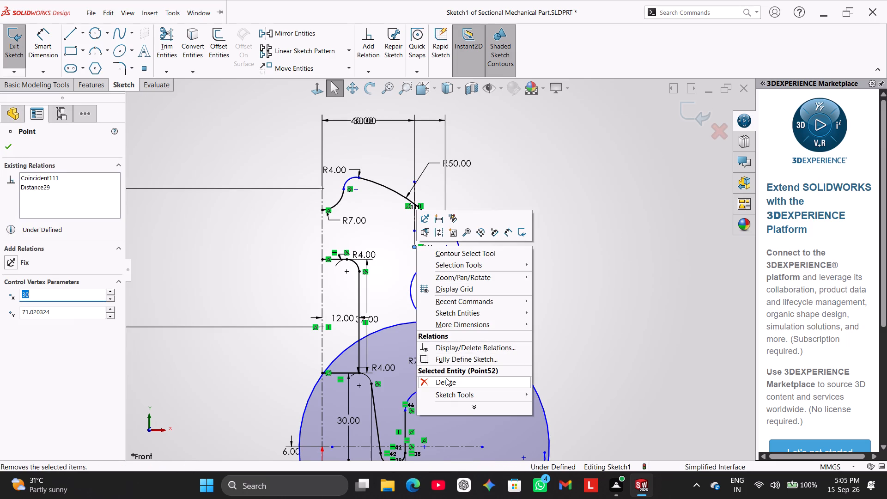
{"action": "left_click", "coordinate": [446, 378]}
{"action": "left_click", "coordinate": [480, 298]}
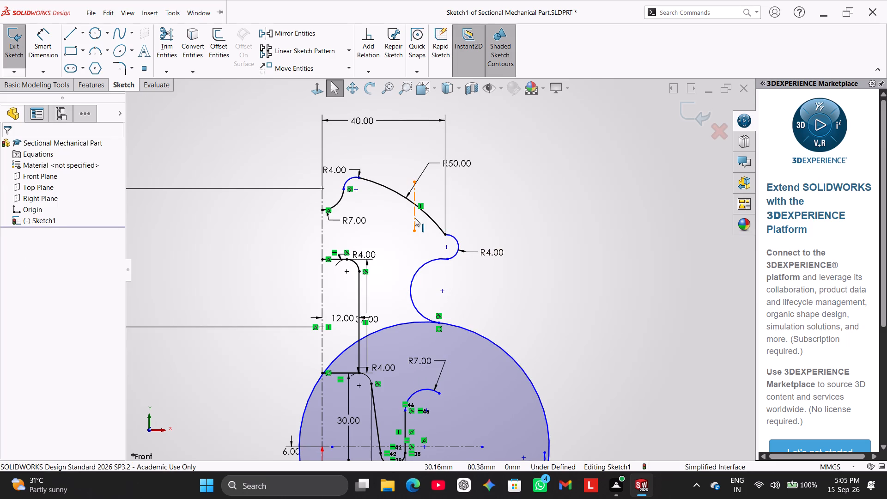
{"action": "right_click", "coordinate": [415, 218]}
{"action": "left_click", "coordinate": [458, 364]}
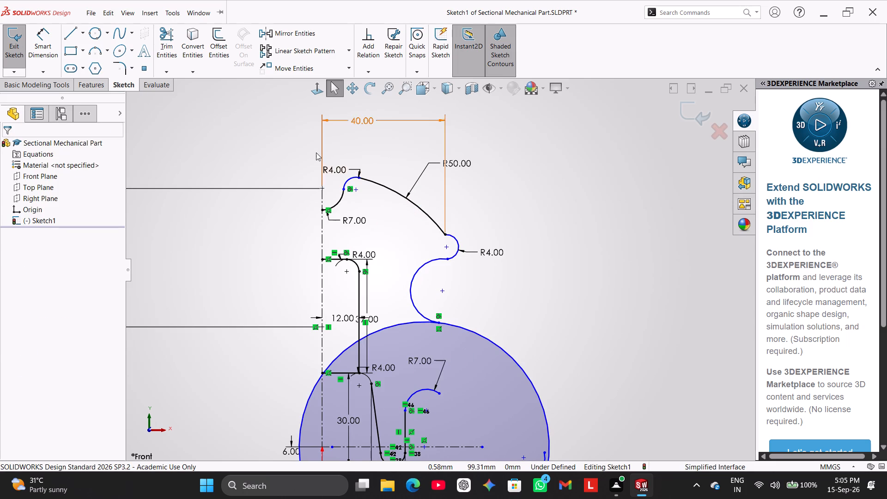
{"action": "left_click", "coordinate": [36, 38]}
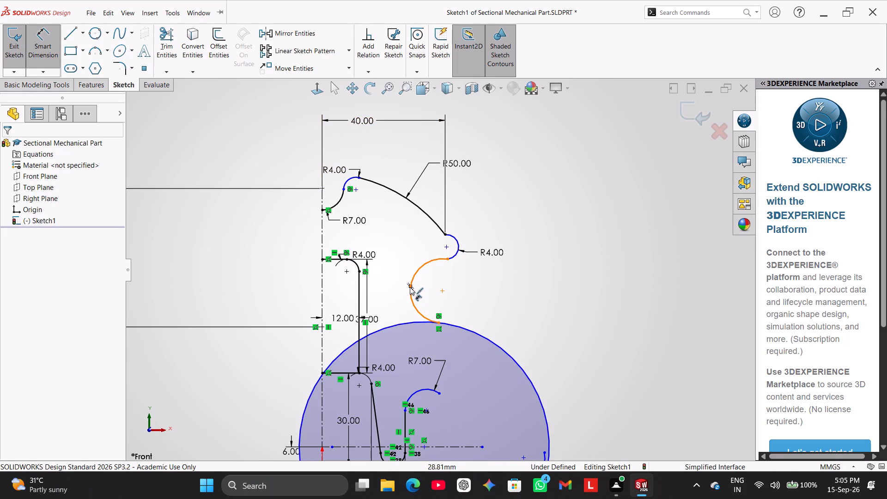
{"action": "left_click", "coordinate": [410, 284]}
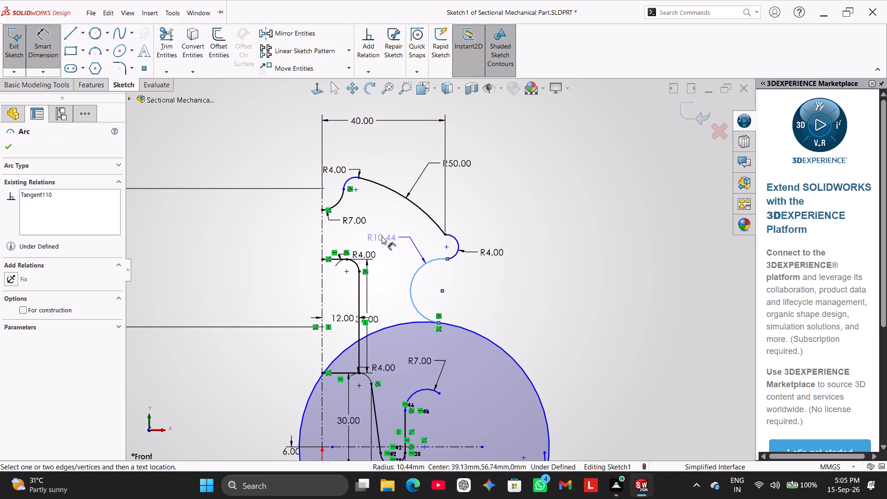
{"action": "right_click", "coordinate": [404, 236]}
Dimension the innermost point of the arc above the circle at 30 mm from the vertical centerline.
{"action": "left_click", "coordinate": [43, 40]}
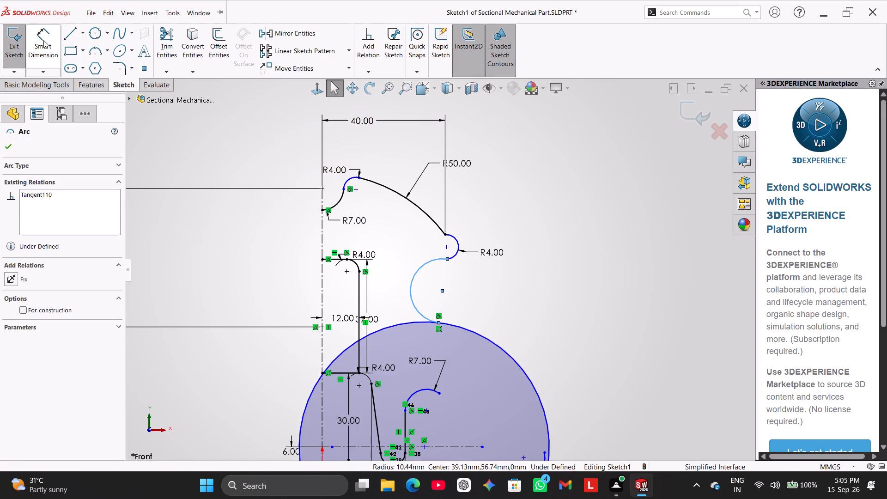
{"action": "left_click", "coordinate": [43, 40]}
{"action": "left_click", "coordinate": [43, 40]}
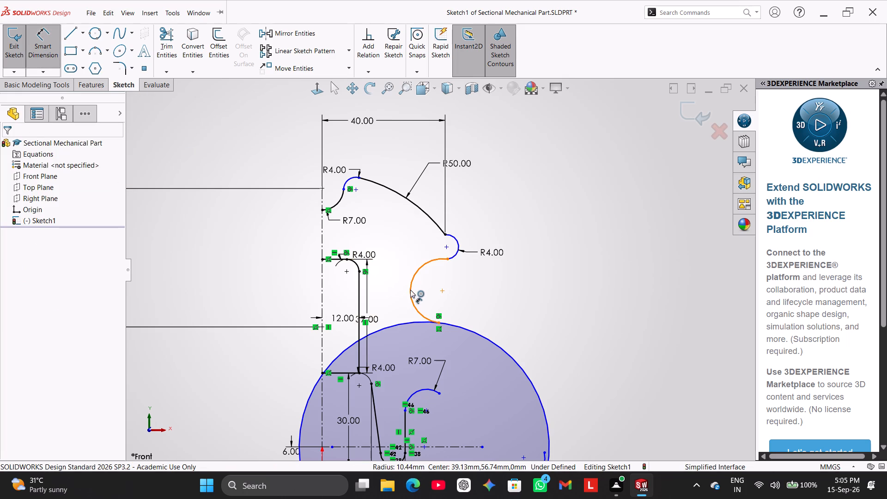
{"action": "left_click", "coordinate": [411, 285]}
{"action": "left_click", "coordinate": [322, 199]}
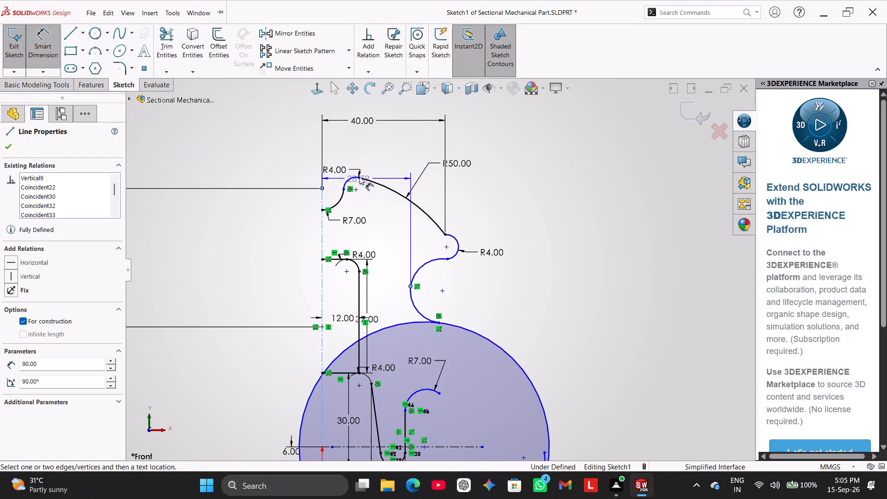
{"action": "left_click", "coordinate": [367, 146]}
{"action": "type", "text": "30"}
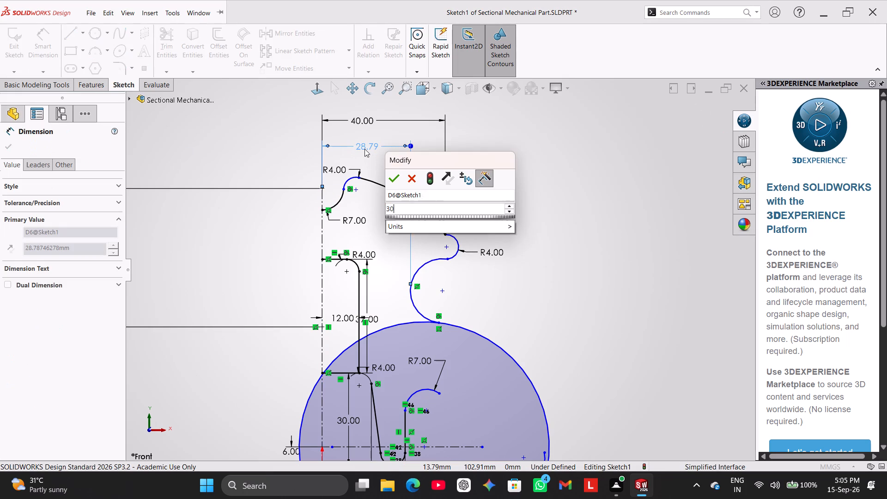
{"action": "key", "text": "Return"}
{"action": "left_click", "coordinate": [505, 299]}
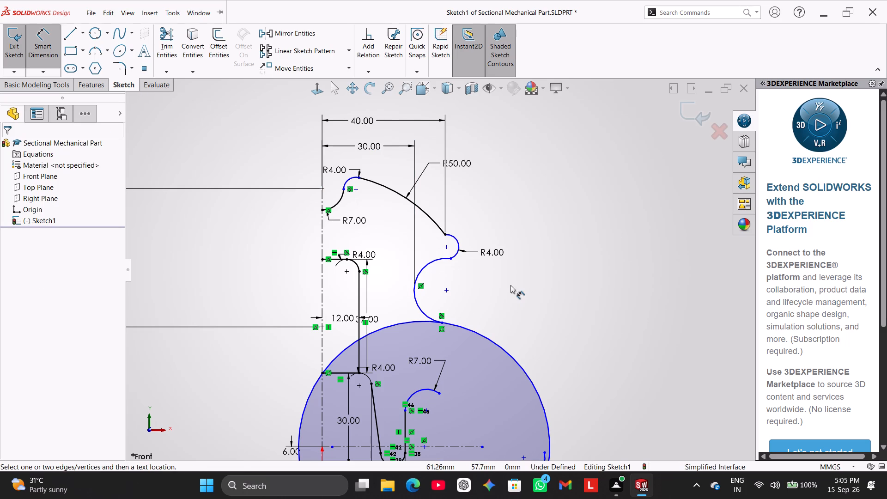
{"action": "left_click", "coordinate": [510, 285]}
{"action": "right_click", "coordinate": [515, 285]}
{"action": "left_click", "coordinate": [549, 315]}
{"action": "left_click", "coordinate": [558, 189]}
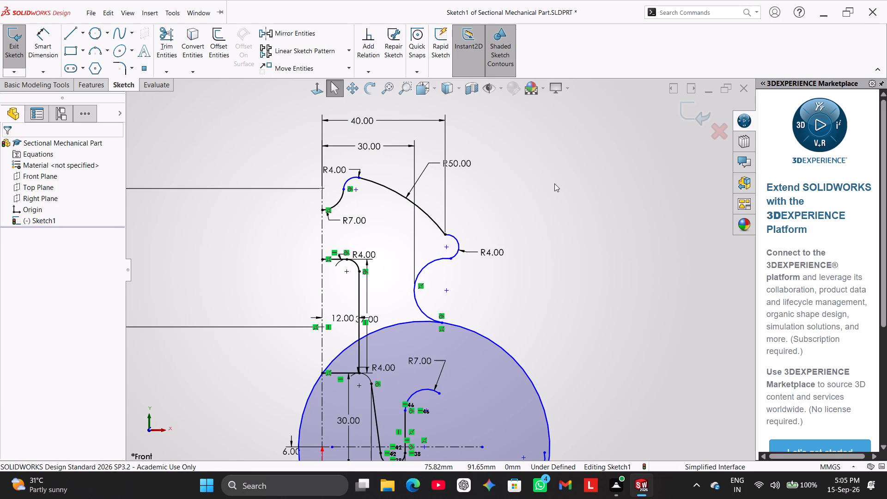
Delete the R4 arc joining the R50 arc's outer end to the arc above the circle, along with its dimension.
{"action": "right_click", "coordinate": [457, 242]}
{"action": "left_click", "coordinate": [492, 413]}
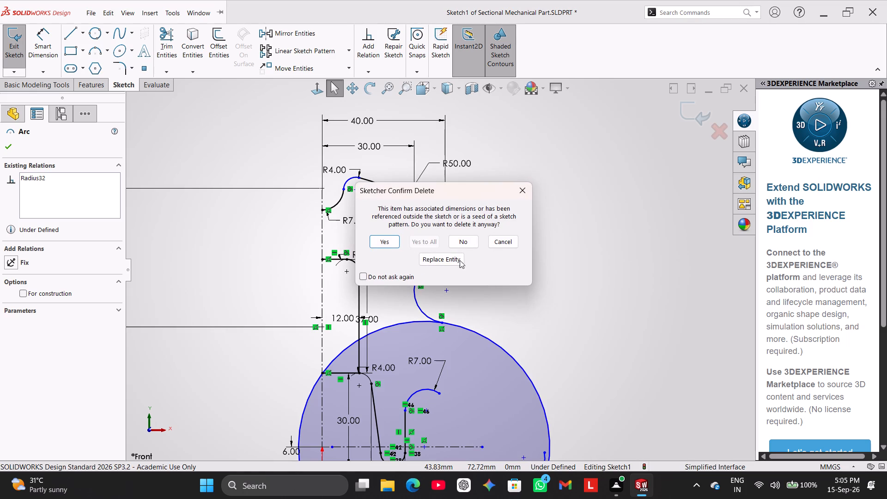
{"action": "left_click", "coordinate": [389, 245]}
{"action": "left_click", "coordinate": [539, 274]}
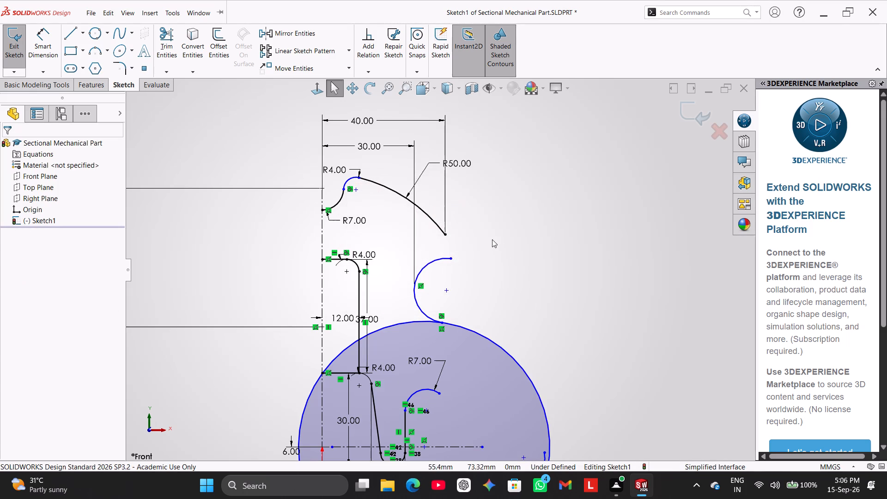
Extend the R50 arc from its outer end down to the large circle.
{"action": "left_click", "coordinate": [173, 69]}
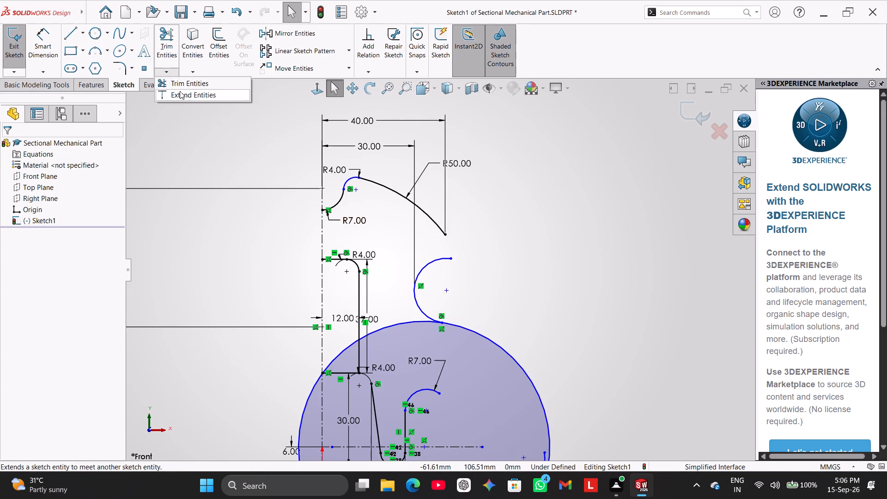
{"action": "left_click", "coordinate": [182, 96]}
{"action": "left_click", "coordinate": [425, 215]}
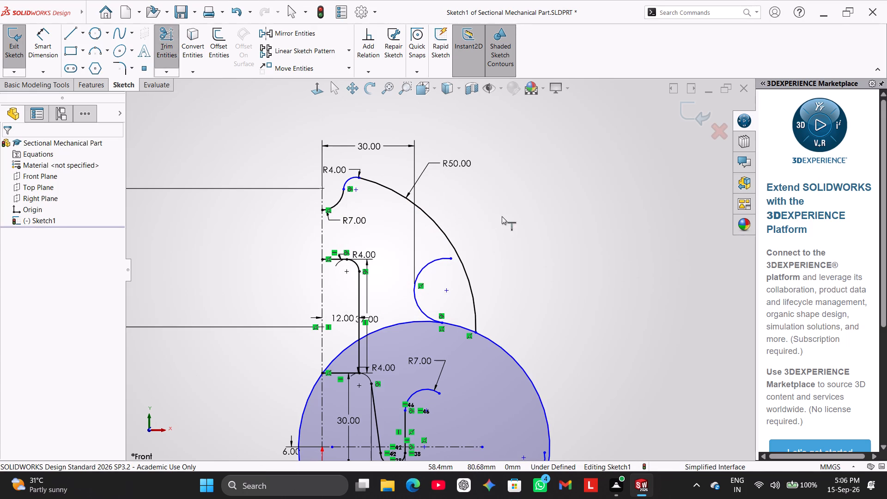
Extend the upper end of the arc above the large circle to the R50 arc, accepting removal of its 30 mm dimension.
{"action": "right_click", "coordinate": [502, 216]}
{"action": "left_click", "coordinate": [535, 247]}
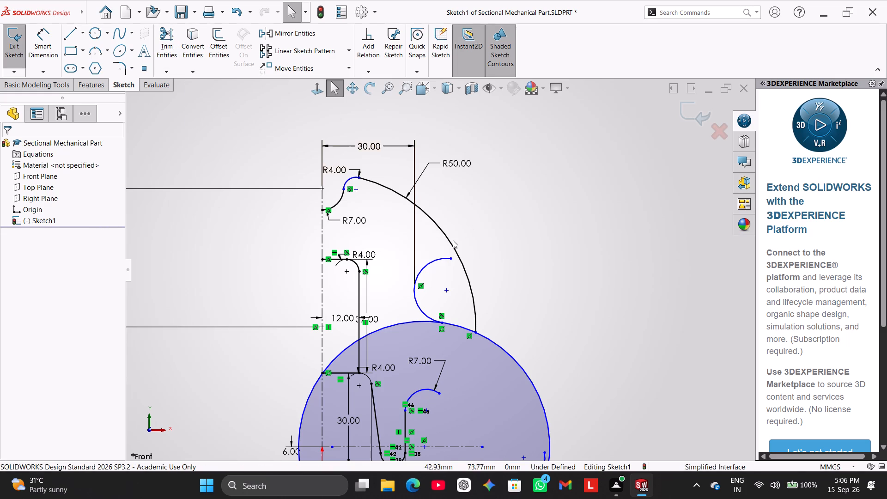
{"action": "left_click", "coordinate": [161, 67]}
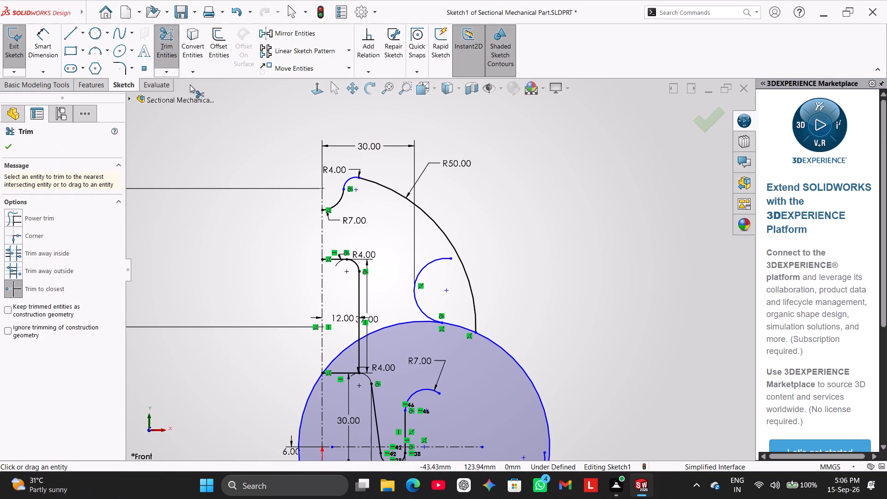
{"action": "left_click", "coordinate": [175, 70]}
{"action": "left_click", "coordinate": [171, 73]}
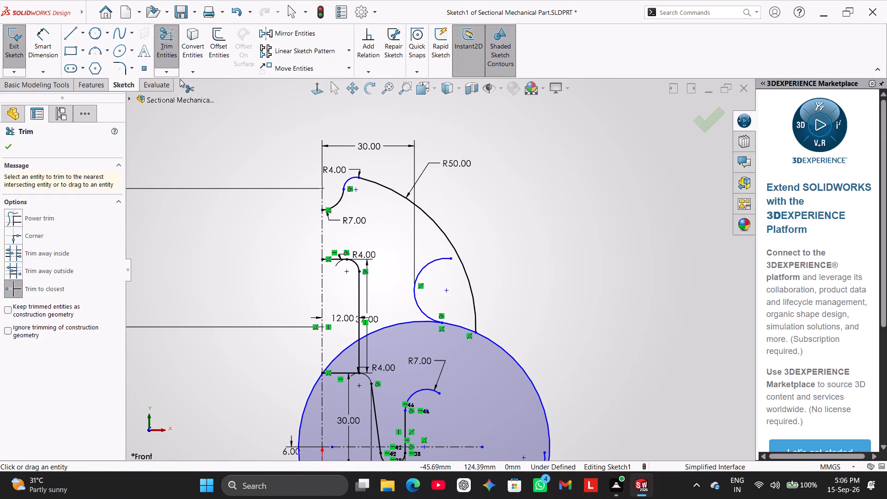
{"action": "left_click", "coordinate": [175, 71]}
{"action": "left_click", "coordinate": [183, 91]}
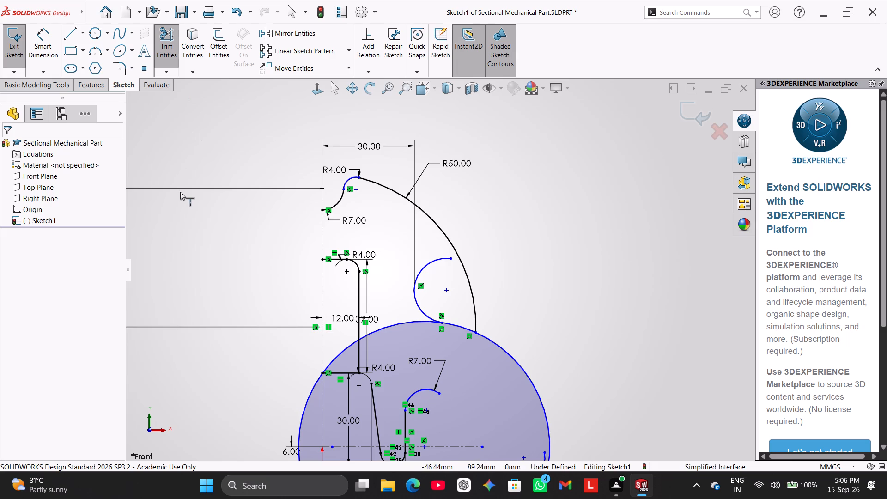
{"action": "left_click", "coordinate": [423, 265]}
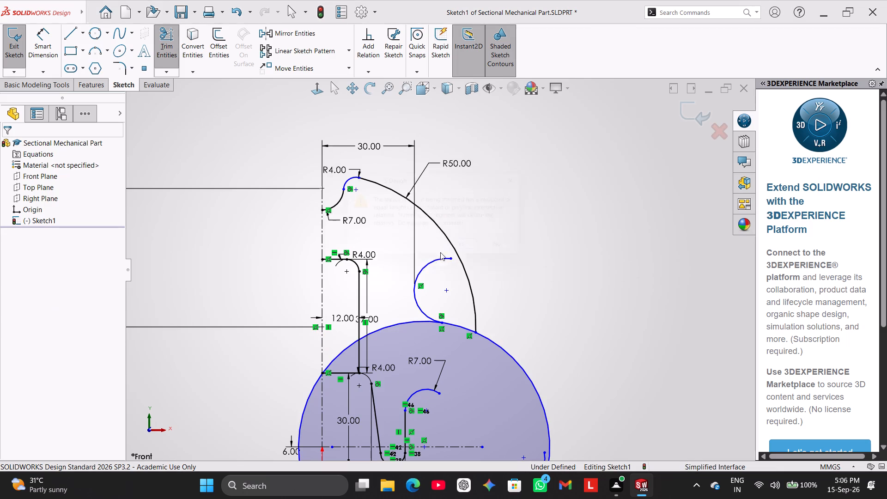
{"action": "left_click", "coordinate": [468, 249]}
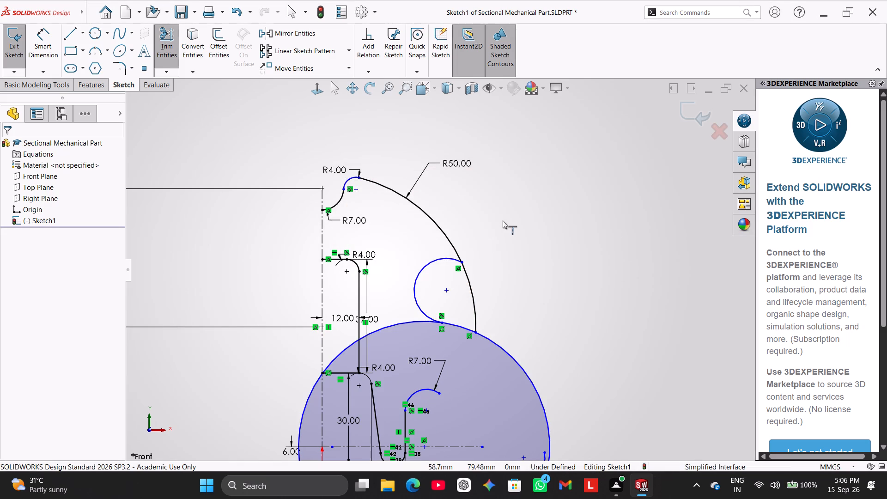
{"action": "right_click", "coordinate": [503, 220]}
{"action": "left_click", "coordinate": [542, 246]}
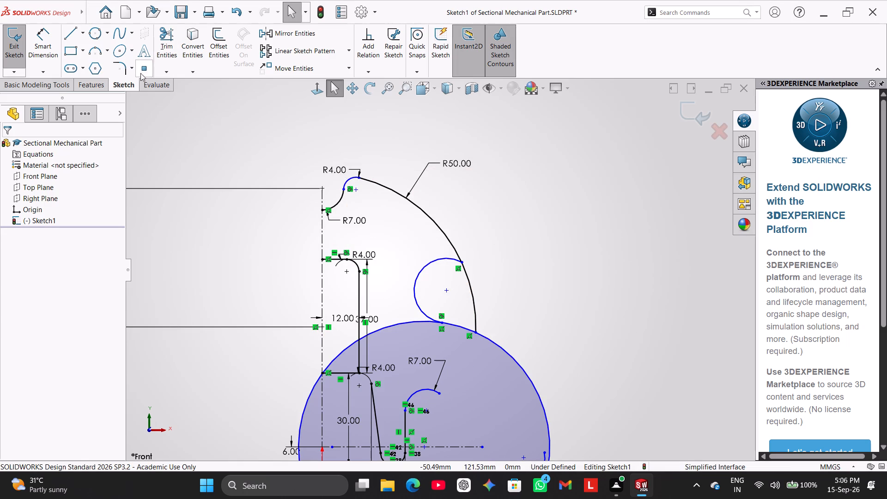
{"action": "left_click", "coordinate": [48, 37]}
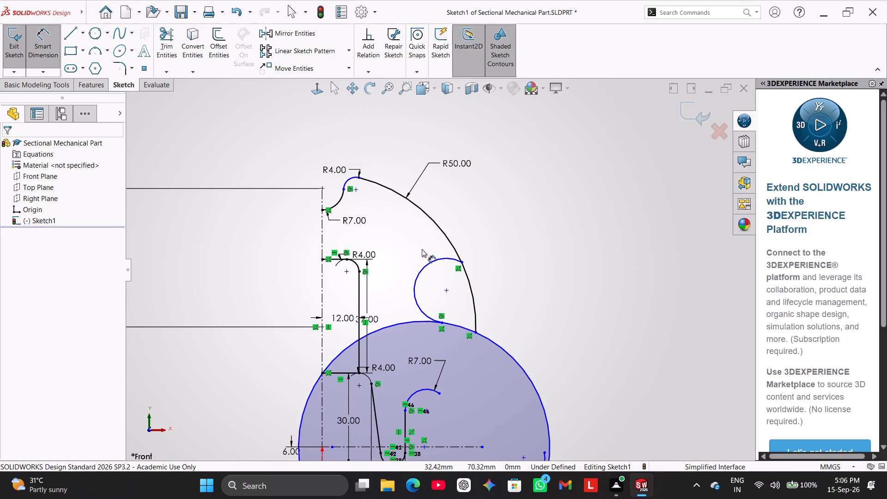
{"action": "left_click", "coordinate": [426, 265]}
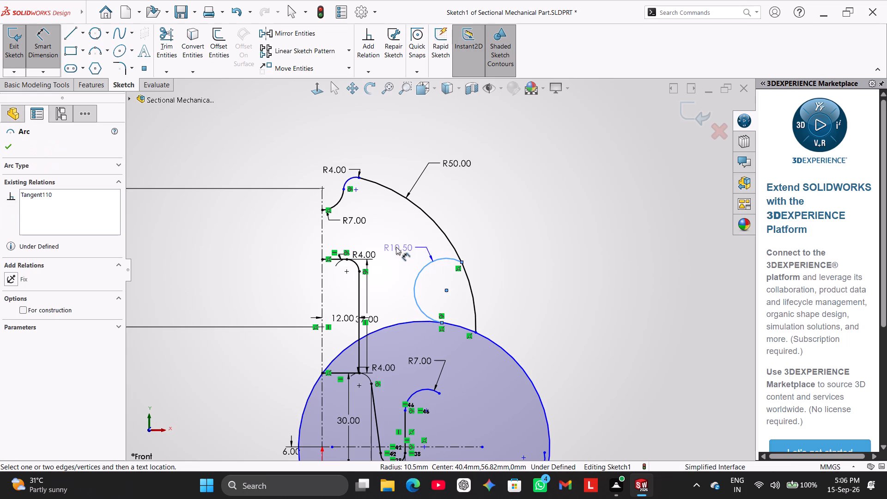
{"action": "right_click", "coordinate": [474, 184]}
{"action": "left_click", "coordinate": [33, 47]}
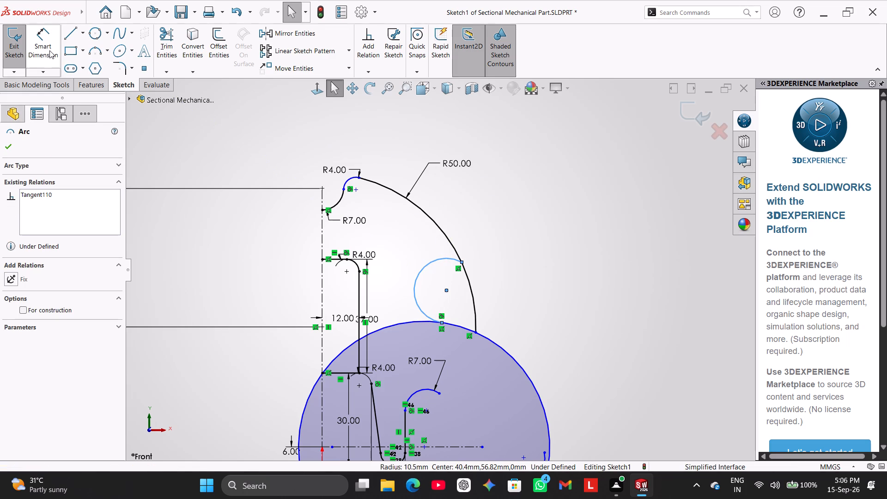
Dimension the arc between the R50 arc and the large circle with a radius of 8 mm.
{"action": "left_click", "coordinate": [48, 44]}
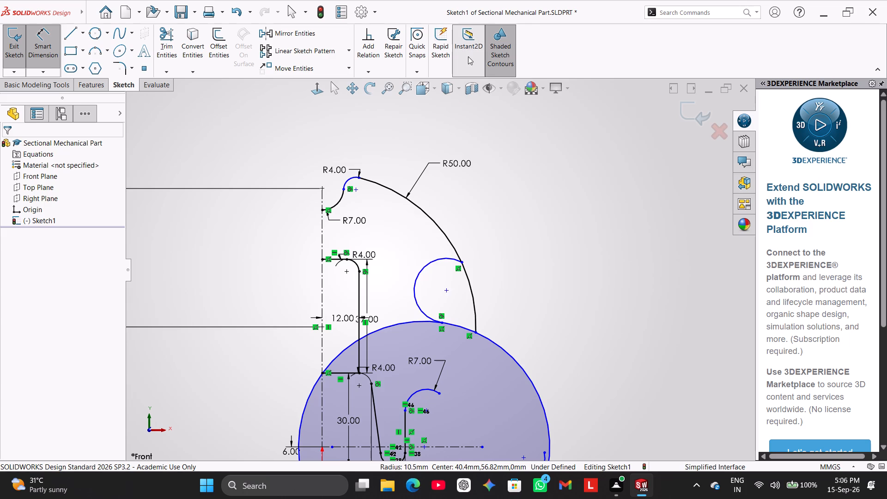
{"action": "left_click", "coordinate": [419, 276]}
{"action": "left_click", "coordinate": [386, 234]}
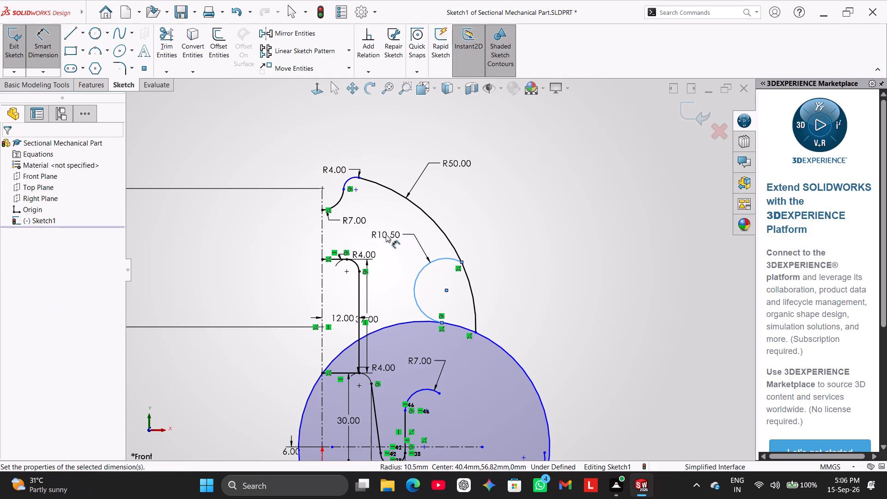
{"action": "key", "text": "8"}
{"action": "key", "text": "Return"}
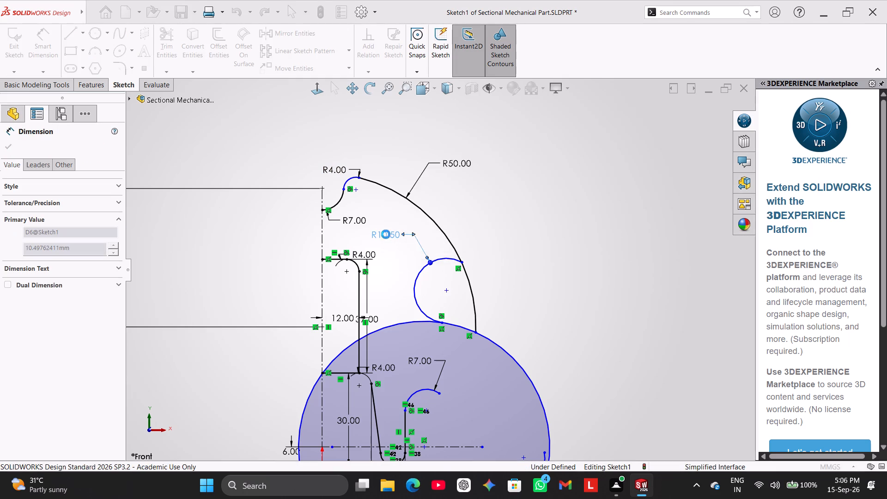
{"action": "left_click", "coordinate": [568, 235]}
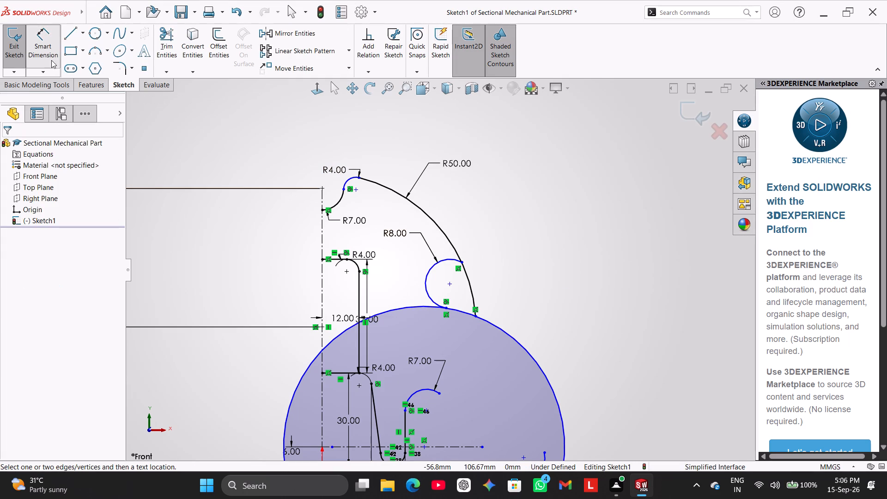
Dimension the R8 arc's centre at 38 mm from the vertical centerline.
{"action": "left_click", "coordinate": [449, 283]}
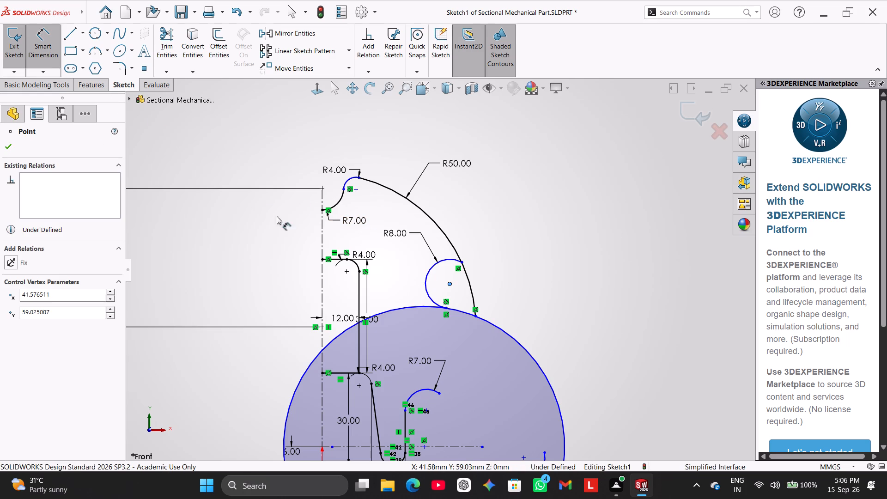
{"action": "left_click", "coordinate": [324, 238]}
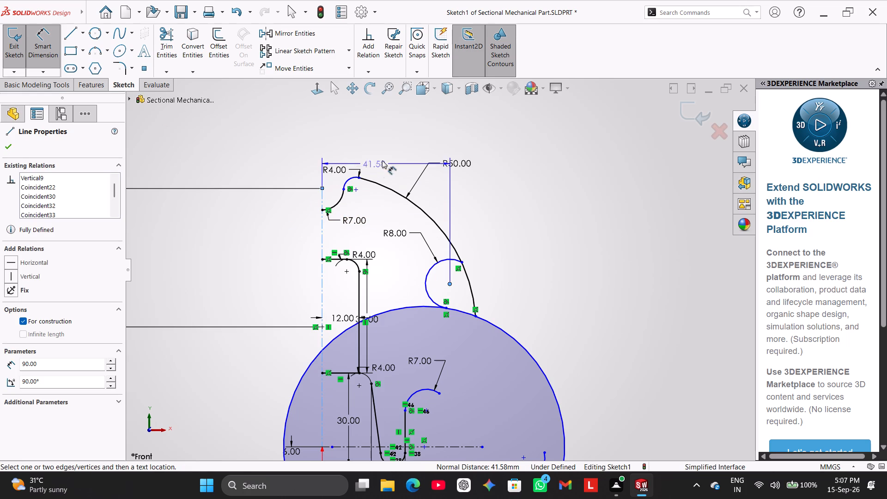
{"action": "left_click", "coordinate": [377, 147]}
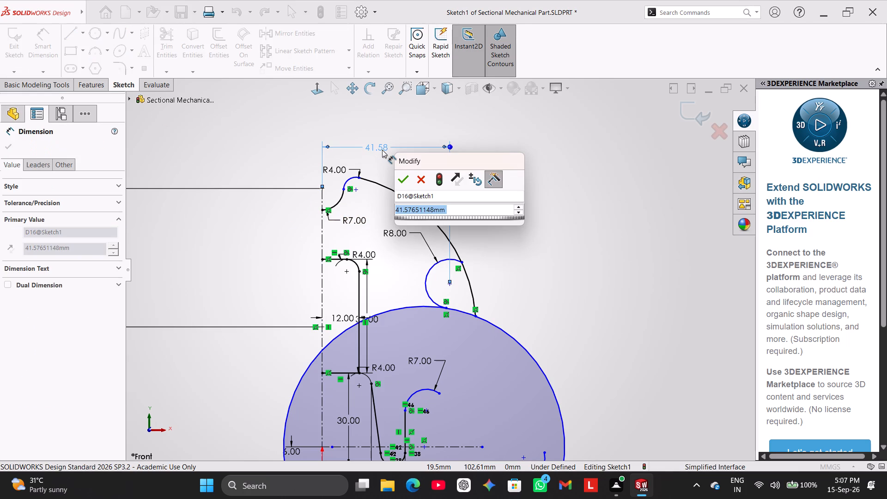
{"action": "type", "text": "38"}
{"action": "key", "text": "Return"}
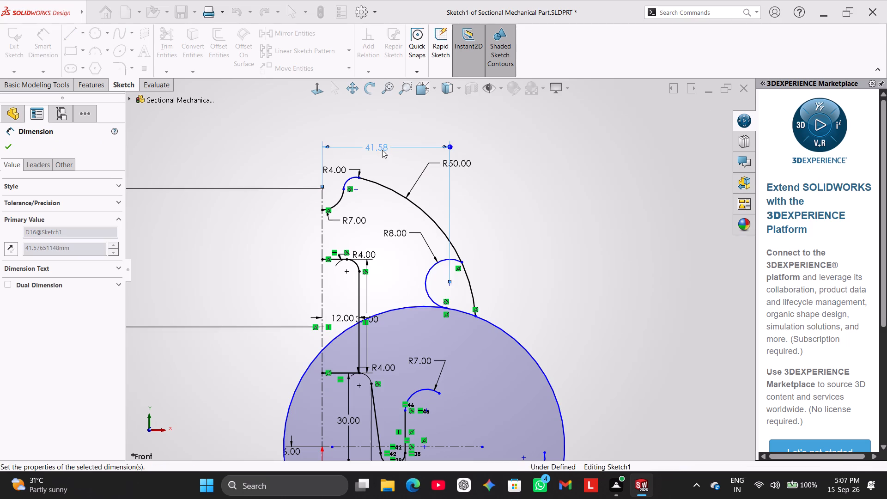
{"action": "left_click", "coordinate": [494, 195]}
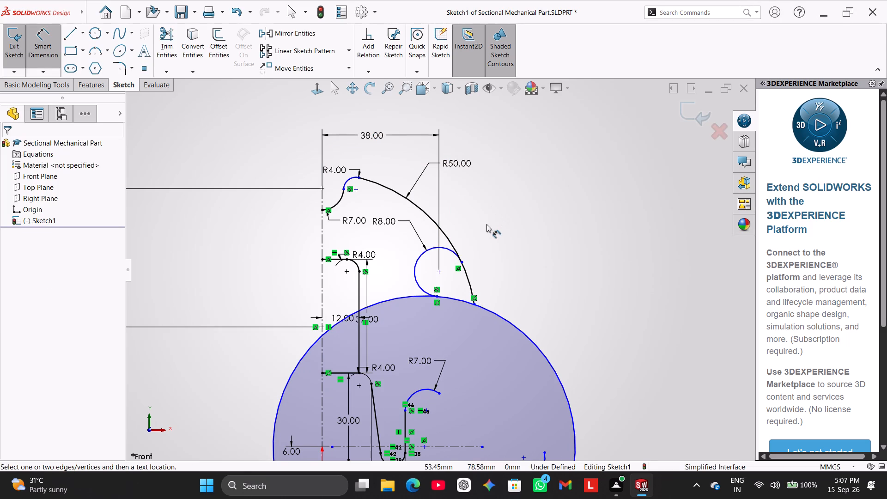
{"action": "right_click", "coordinate": [486, 215]}
{"action": "left_click", "coordinate": [508, 237]}
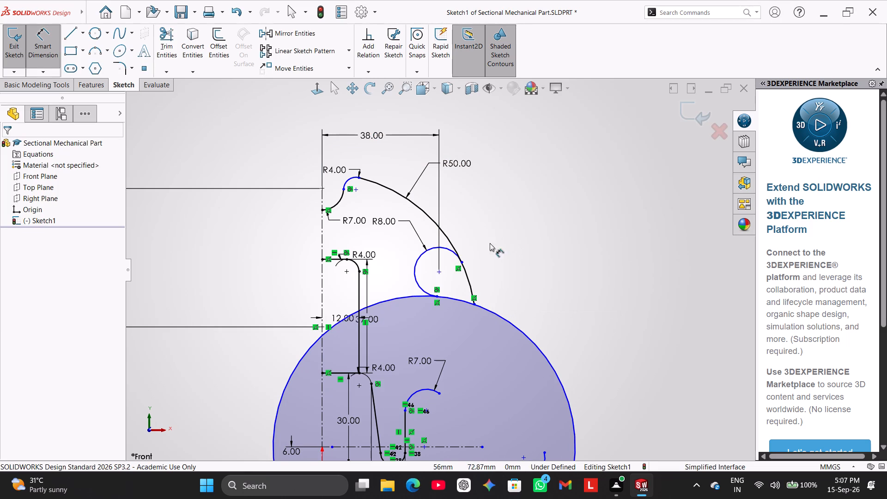
{"action": "left_click", "coordinate": [221, 134]}
{"action": "right_click", "coordinate": [240, 144]}
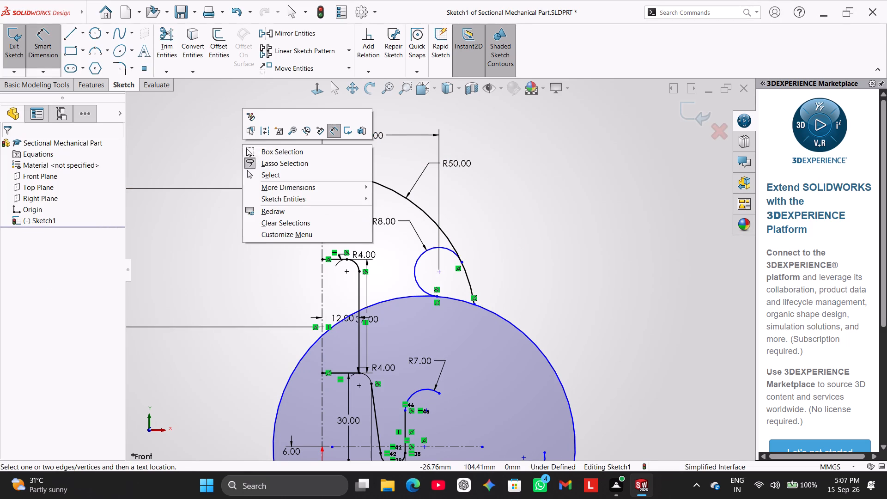
{"action": "left_click", "coordinate": [268, 174]}
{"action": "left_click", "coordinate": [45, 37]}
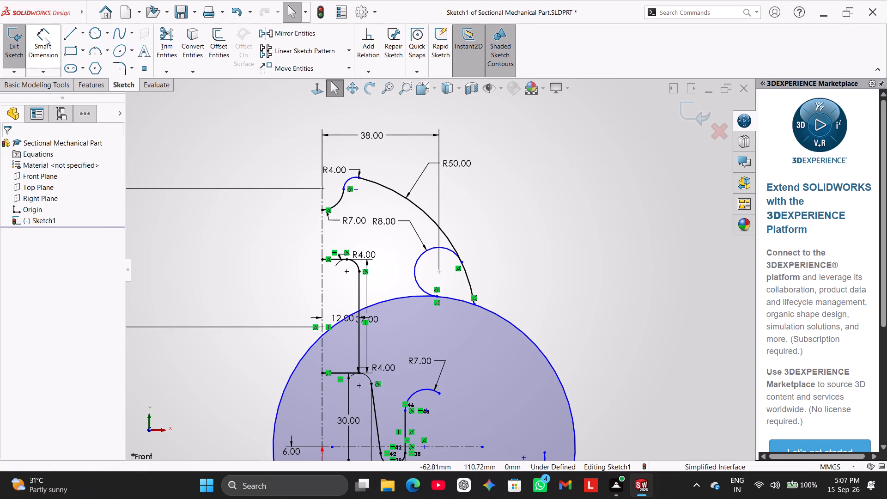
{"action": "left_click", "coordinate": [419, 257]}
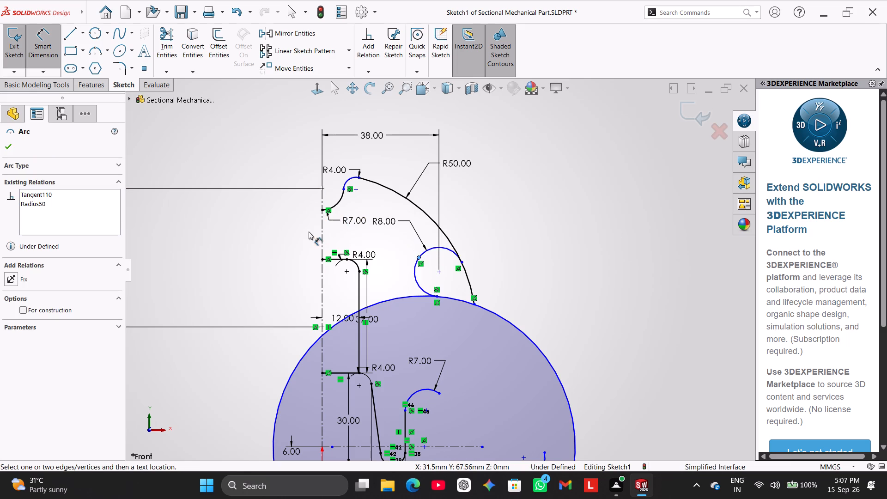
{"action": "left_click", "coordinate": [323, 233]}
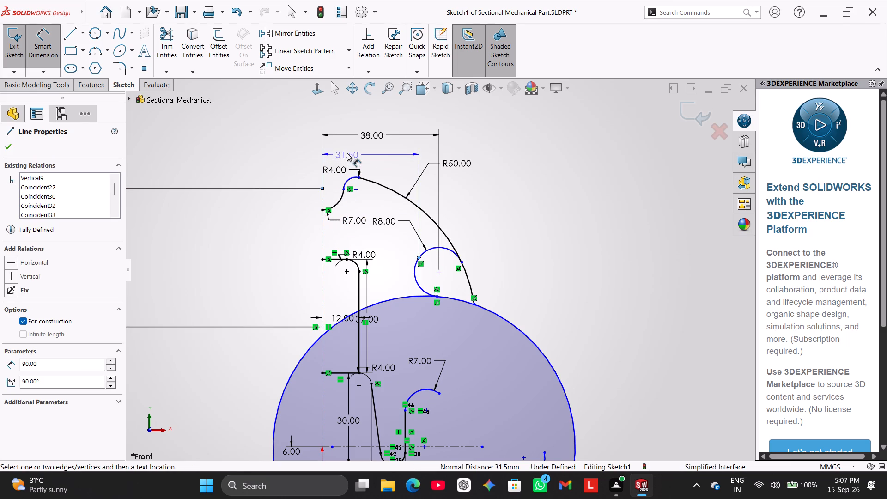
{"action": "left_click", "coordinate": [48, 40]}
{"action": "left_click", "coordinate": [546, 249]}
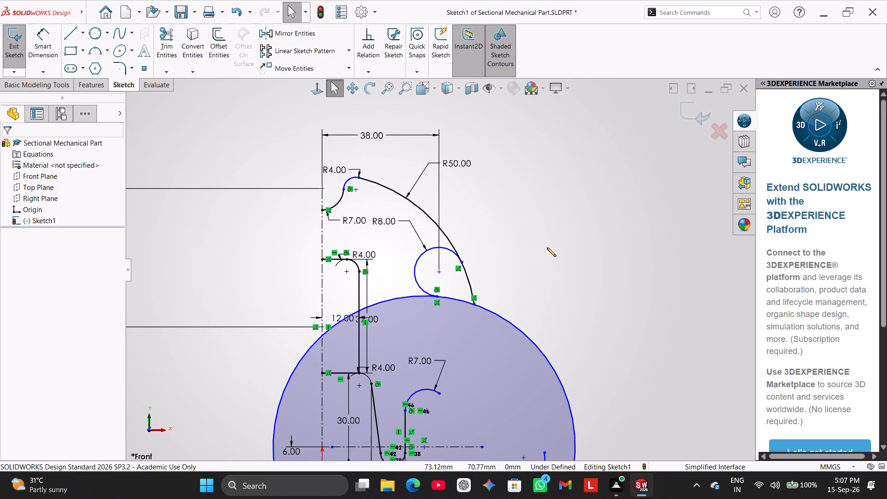
Sketch a small perimeter circle just above the R8 arc, tangent to both the R8 arc and the R50 arc.
{"action": "scroll", "coordinate": [497, 205], "scroll_direction": "down", "scroll_amount": 2}
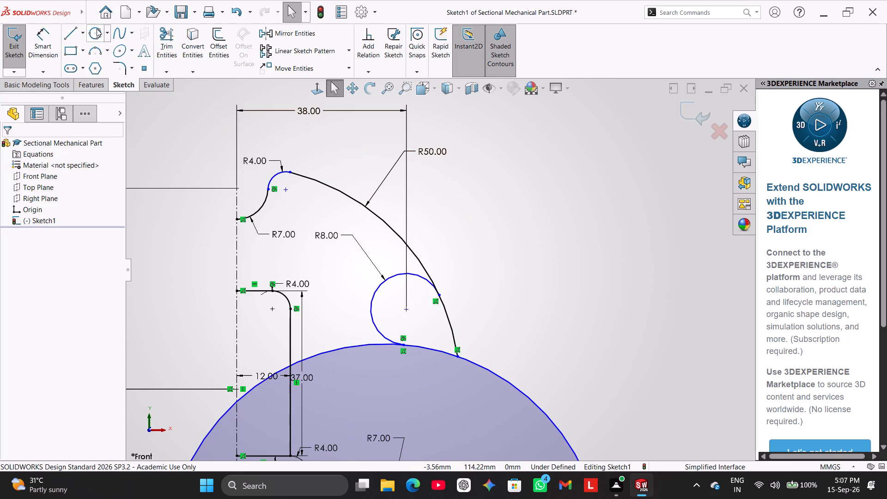
{"action": "left_click", "coordinate": [97, 28]}
{"action": "left_click", "coordinate": [416, 277]}
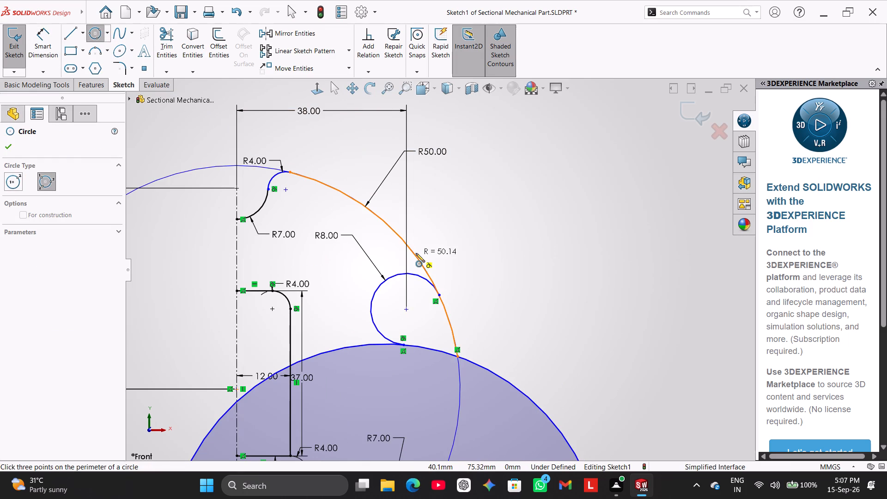
{"action": "left_click", "coordinate": [416, 256]}
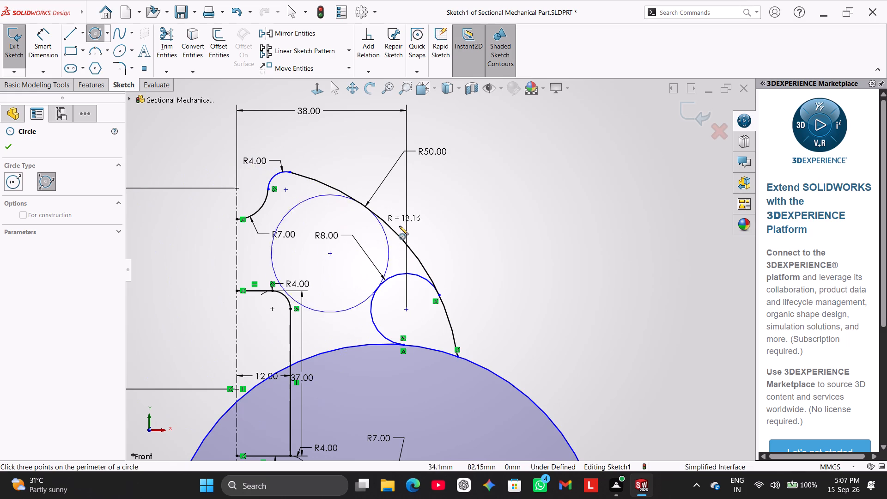
{"action": "left_click", "coordinate": [386, 251]}
{"action": "right_click", "coordinate": [466, 209]}
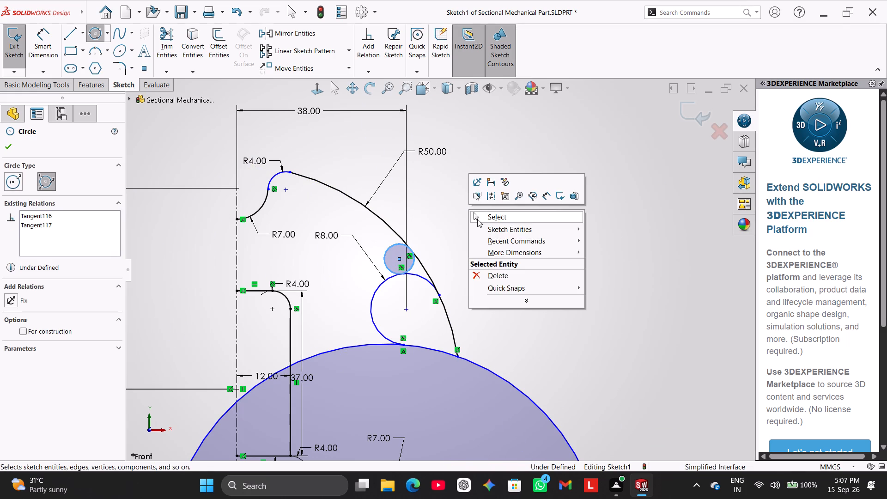
{"action": "left_click", "coordinate": [477, 219]}
Trim the small circle to its outer connecting arc and trim the R8 arc's segment running outward to the R50 arc.
{"action": "left_click", "coordinate": [163, 37]}
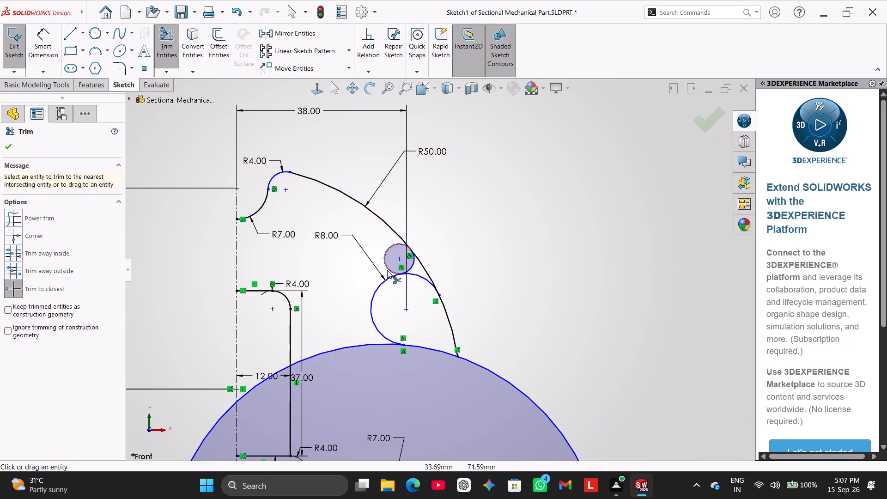
{"action": "left_click", "coordinate": [382, 254]}
{"action": "left_click", "coordinate": [383, 254]}
{"action": "left_click", "coordinate": [420, 276]}
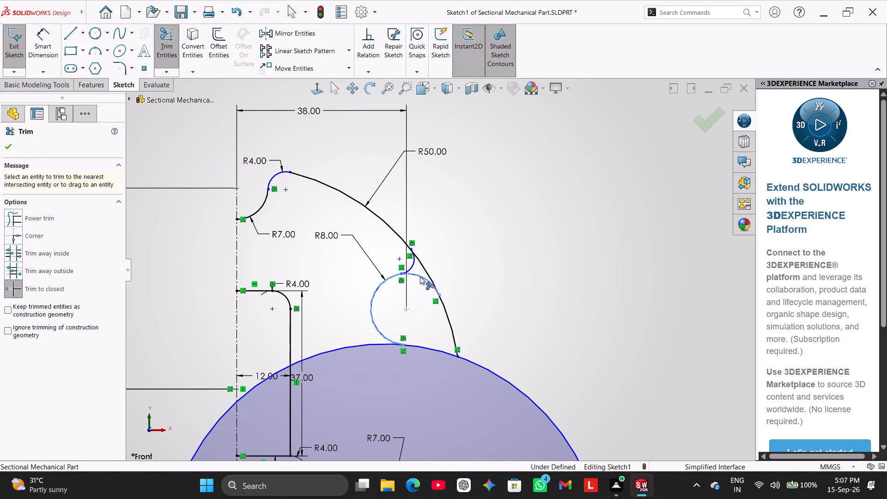
{"action": "right_click", "coordinate": [444, 229]}
{"action": "left_click", "coordinate": [471, 262]}
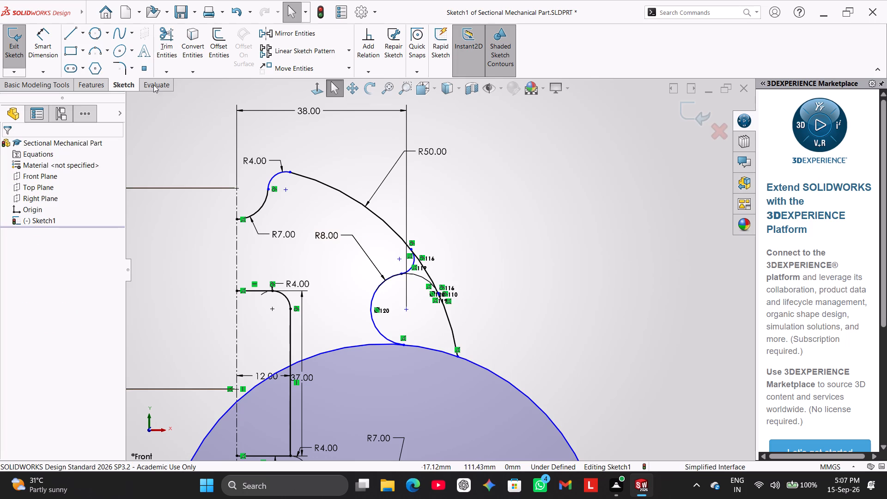
Dimension the R8 arc's innermost edge at 30 mm from the vertical centerline.
{"action": "left_click", "coordinate": [30, 28]}
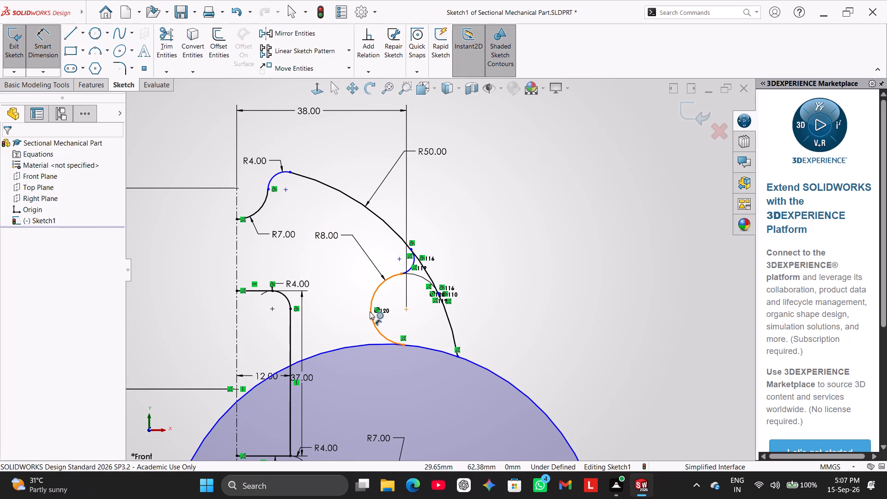
{"action": "left_click", "coordinate": [370, 310]}
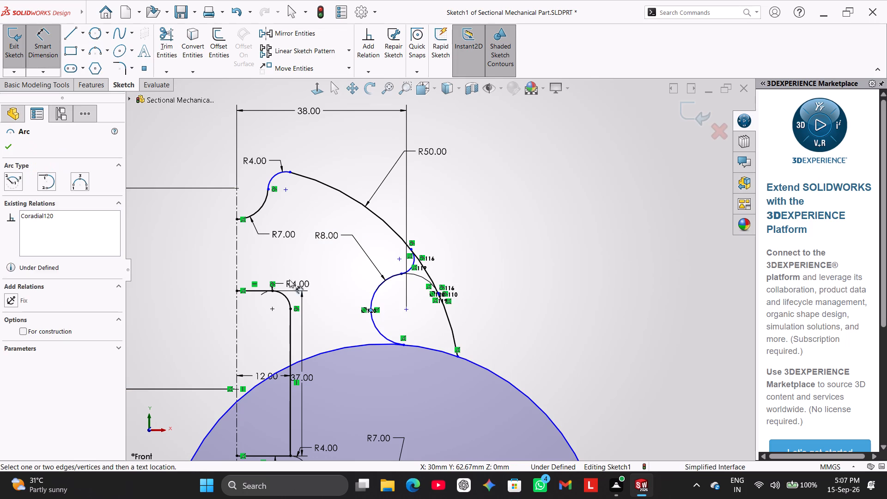
{"action": "left_click", "coordinate": [236, 264]}
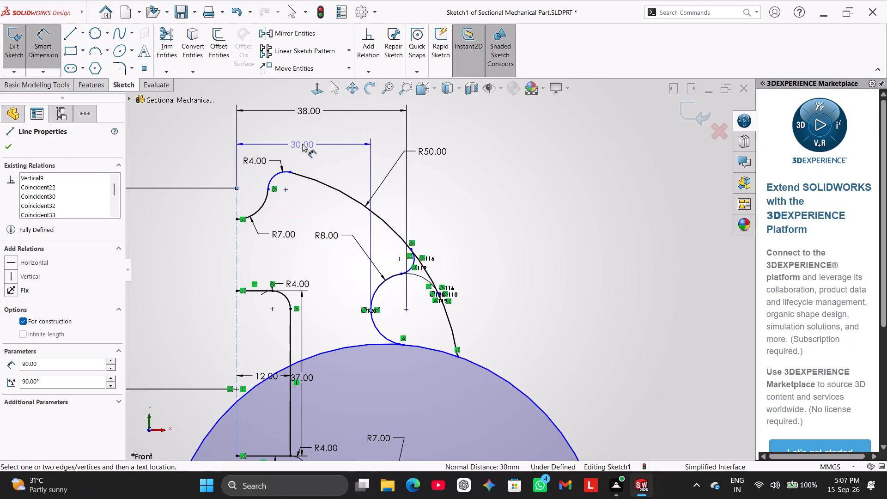
{"action": "left_click", "coordinate": [302, 144]}
{"action": "left_click", "coordinate": [330, 179]}
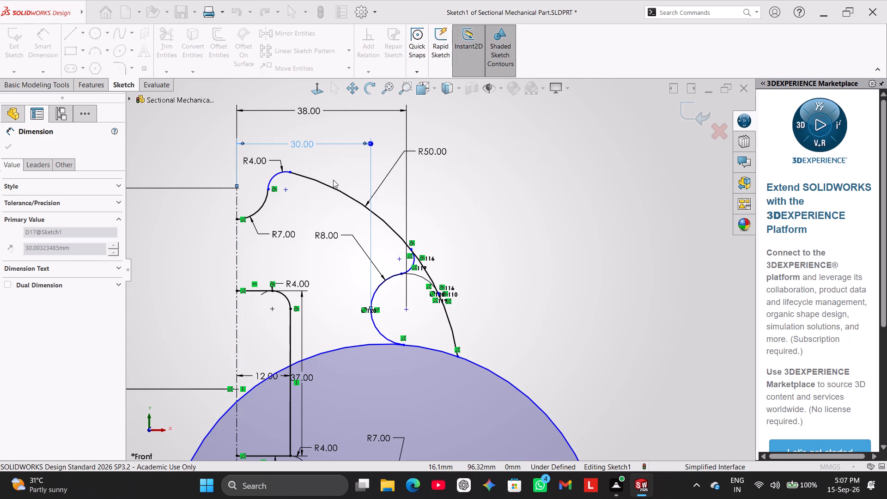
{"action": "left_click", "coordinate": [482, 185]}
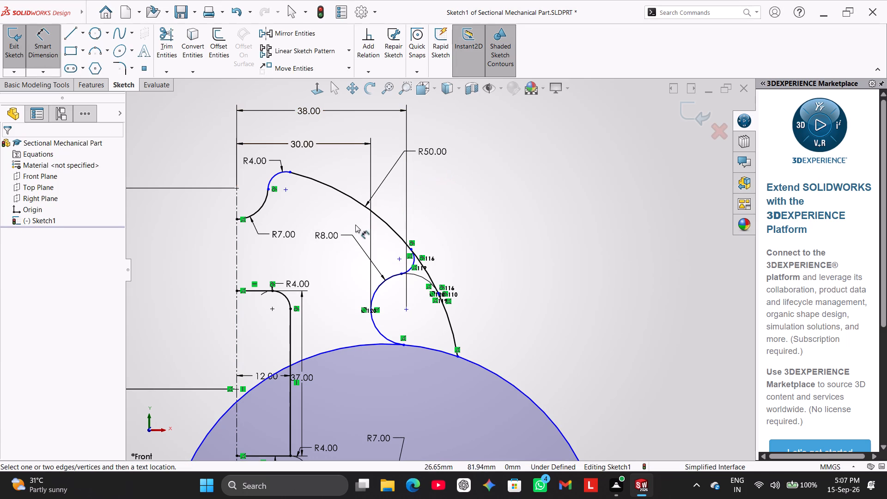
Delete the 38 mm dimension between the R8 arc's centre and the vertical centerline.
{"action": "right_click", "coordinate": [311, 110]}
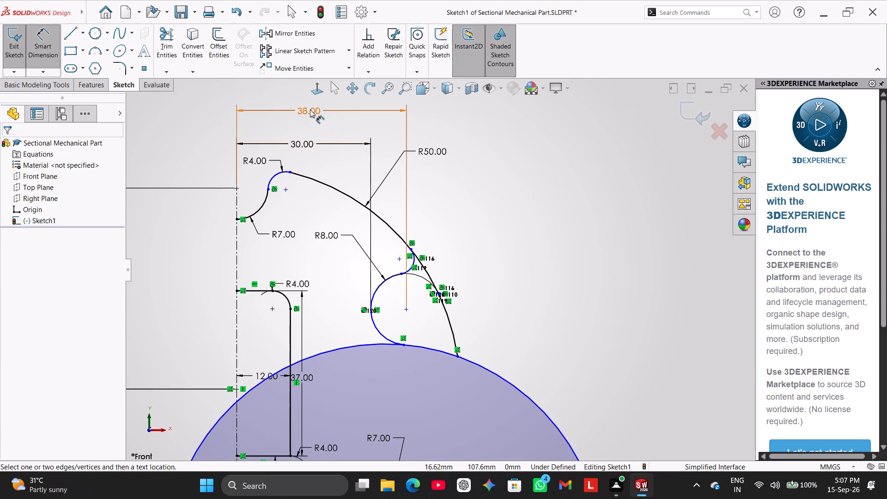
{"action": "left_click", "coordinate": [341, 144]}
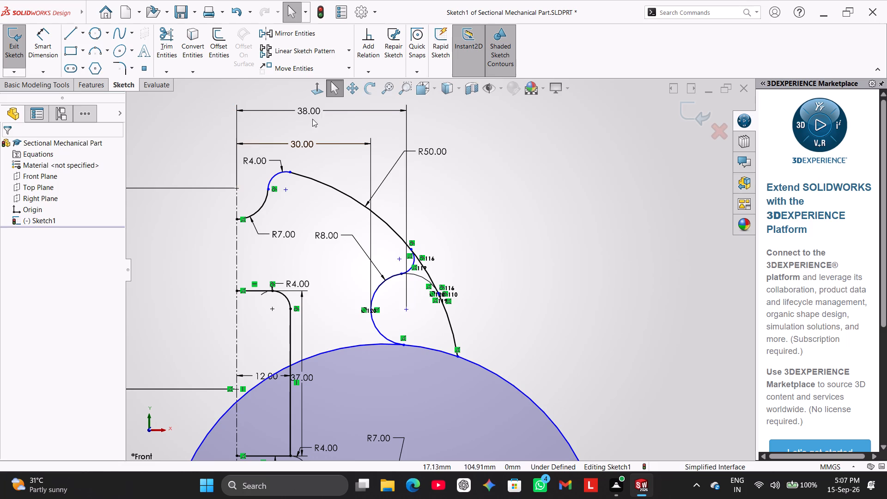
{"action": "right_click", "coordinate": [311, 105]}
{"action": "left_click", "coordinate": [364, 239]}
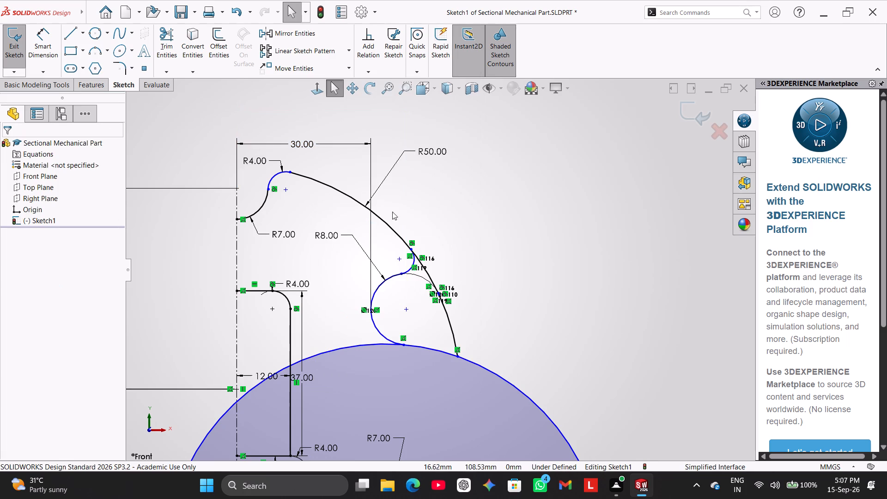
Trim the R50 arc's segments running from the small connecting arc down to the large circle.
{"action": "scroll", "coordinate": [462, 256], "scroll_direction": "down", "scroll_amount": 2}
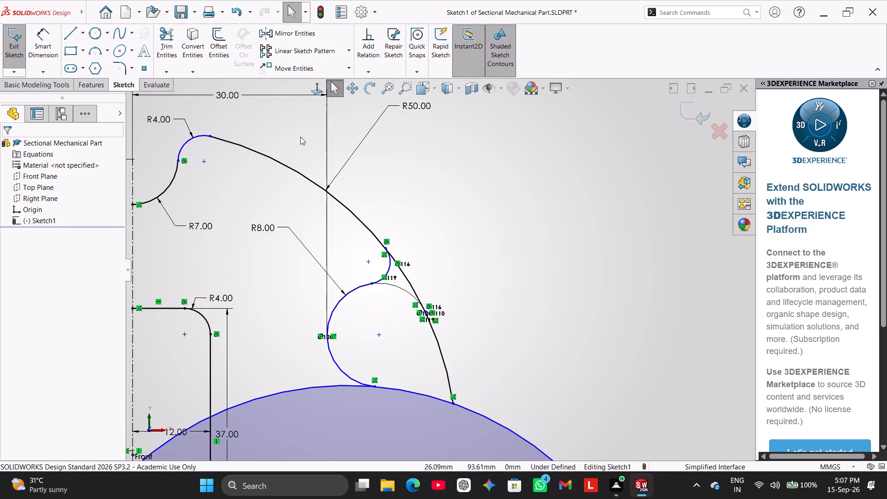
{"action": "left_click_drag", "start_coordinate": [168, 36], "coordinate": [176, 44]}
{"action": "left_click", "coordinate": [438, 342]}
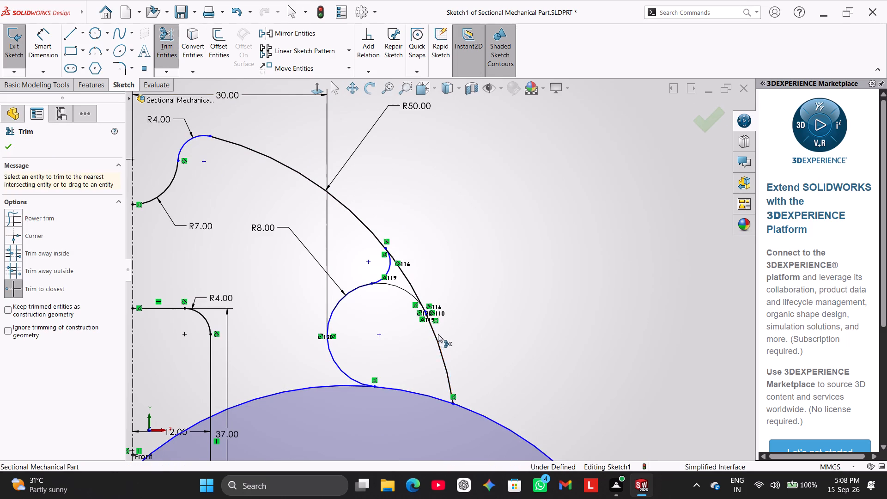
{"action": "left_click", "coordinate": [409, 282]}
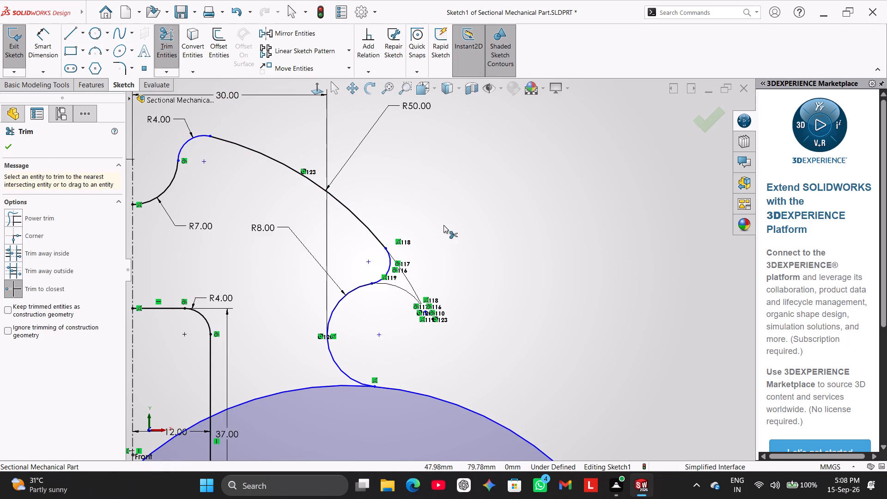
{"action": "right_click", "coordinate": [443, 225]}
{"action": "left_click", "coordinate": [475, 246]}
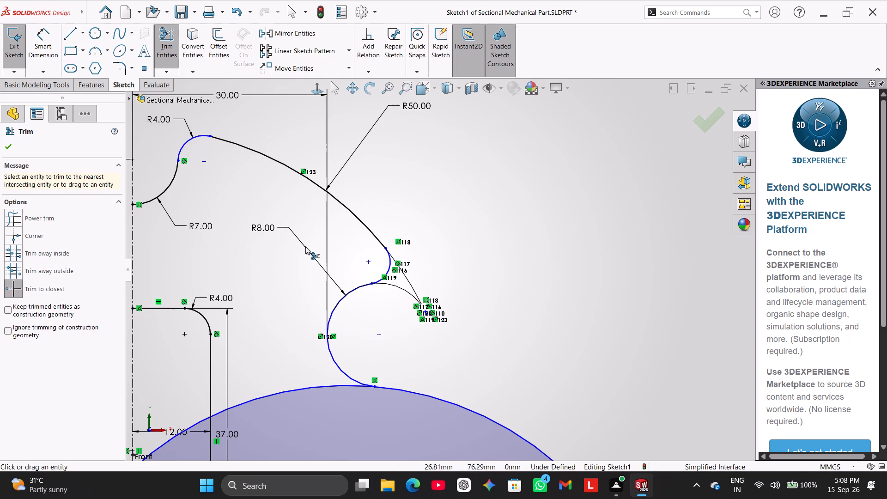
Move the R8 and R50 radius labels to clearer spots beside their arcs.
{"action": "left_click_drag", "start_coordinate": [267, 223], "coordinate": [263, 229]}
{"action": "right_click", "coordinate": [262, 205]}
{"action": "left_click", "coordinate": [298, 236]}
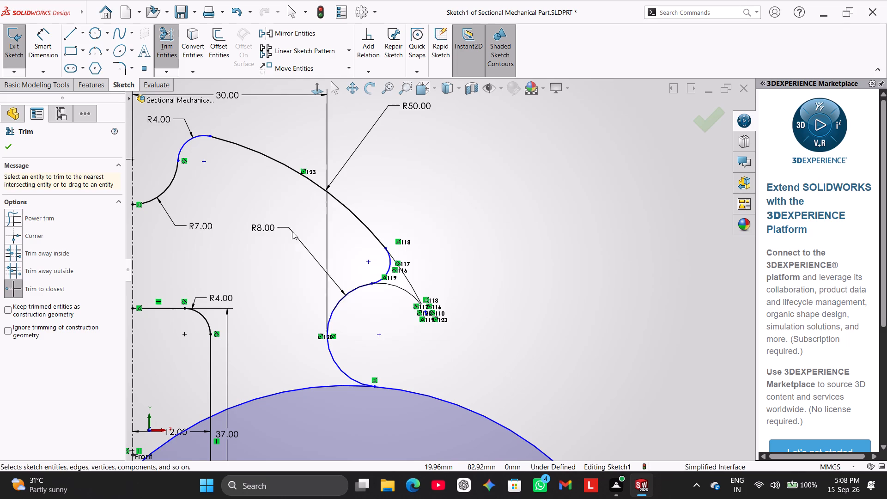
{"action": "left_click_drag", "start_coordinate": [267, 222], "coordinate": [253, 249]}
{"action": "left_click", "coordinate": [488, 195]}
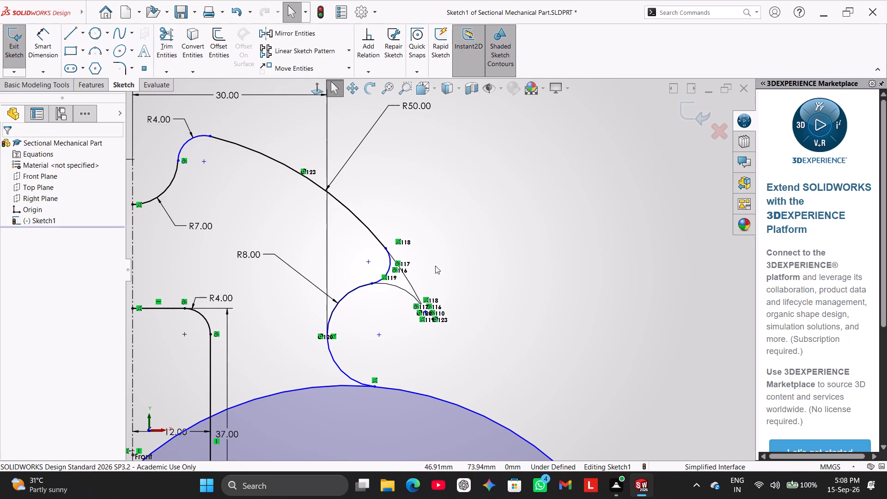
{"action": "left_click_drag", "start_coordinate": [412, 107], "coordinate": [371, 104]}
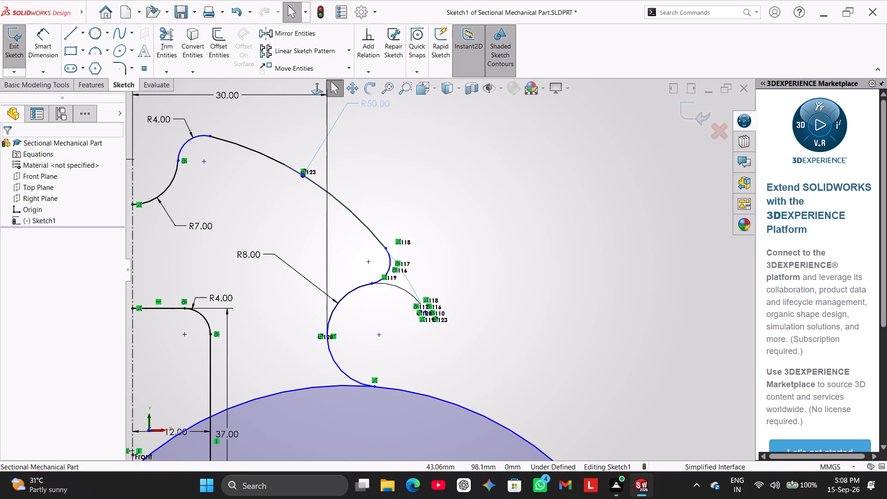
{"action": "left_click", "coordinate": [446, 246]}
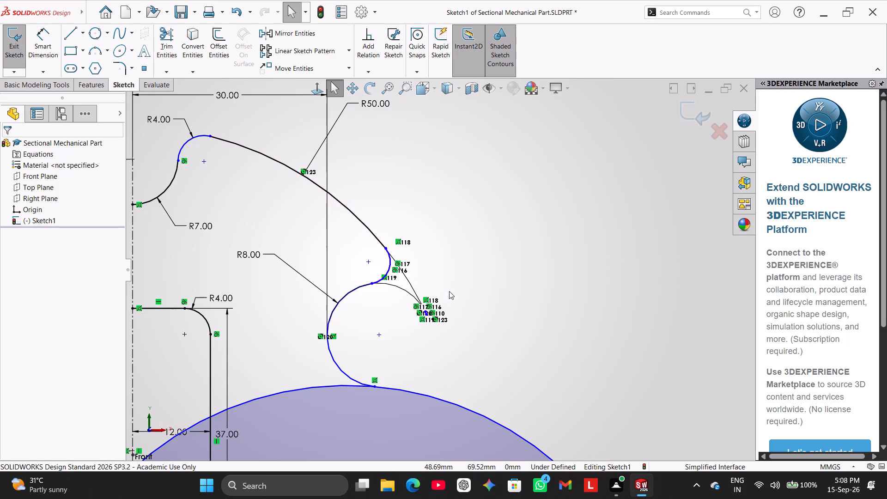
Delete the two tiny leftover arc fragments outside the profile where the trimmed R8 and R50 arcs met.
{"action": "scroll", "coordinate": [449, 308], "scroll_direction": "down", "scroll_amount": 8}
{"action": "right_click", "coordinate": [323, 308]}
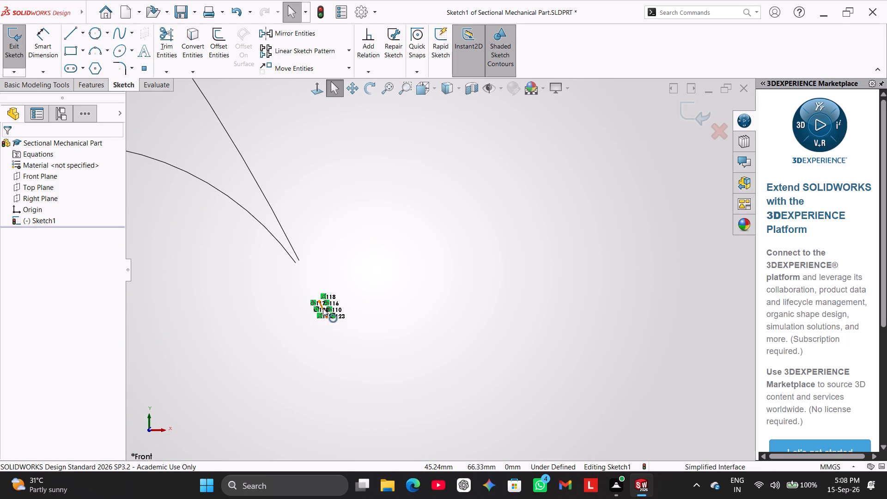
{"action": "left_click", "coordinate": [362, 451]}
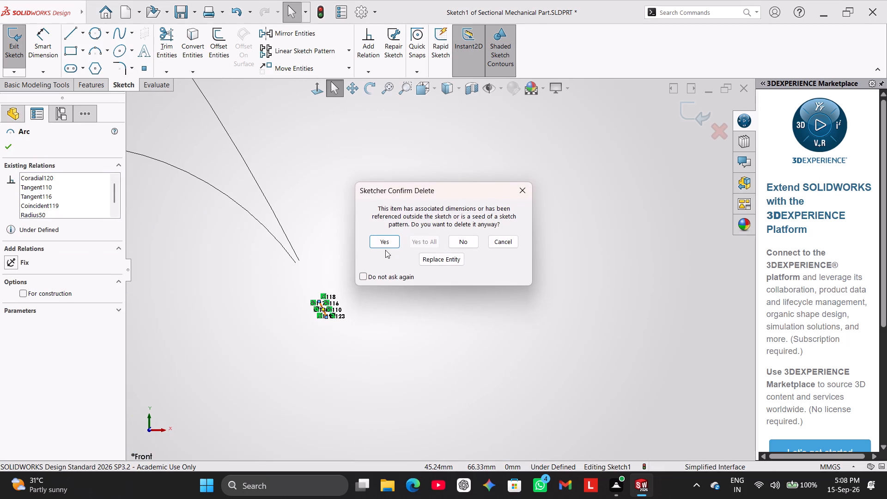
{"action": "left_click", "coordinate": [385, 244]}
{"action": "scroll", "coordinate": [382, 287], "scroll_direction": "up", "scroll_amount": 3}
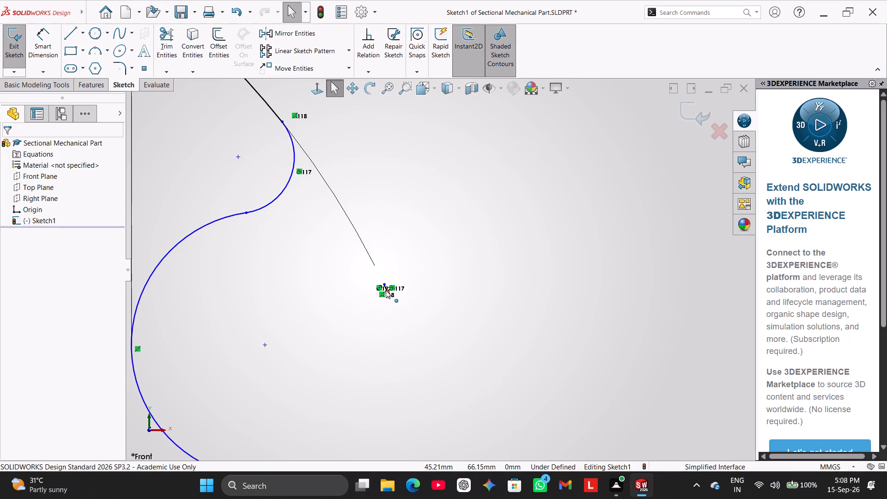
{"action": "right_click", "coordinate": [386, 287]}
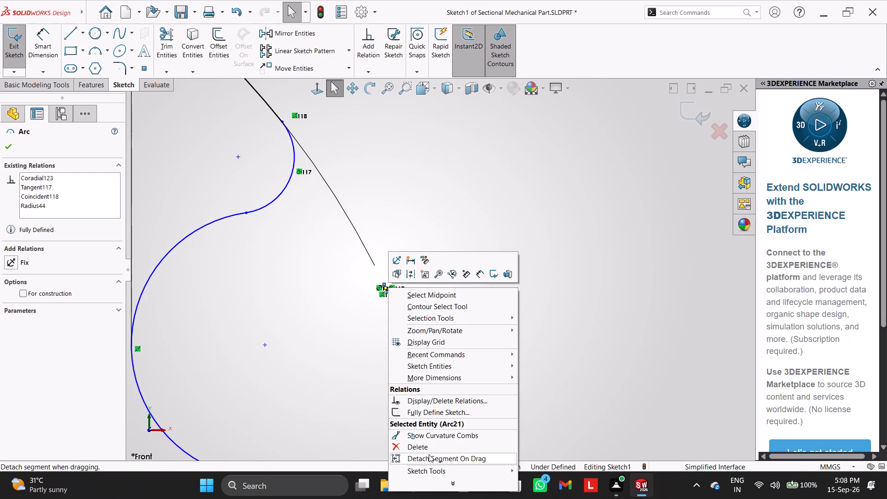
{"action": "left_click", "coordinate": [427, 449]}
{"action": "left_click", "coordinate": [393, 241]}
{"action": "scroll", "coordinate": [399, 249], "scroll_direction": "up", "scroll_amount": 4}
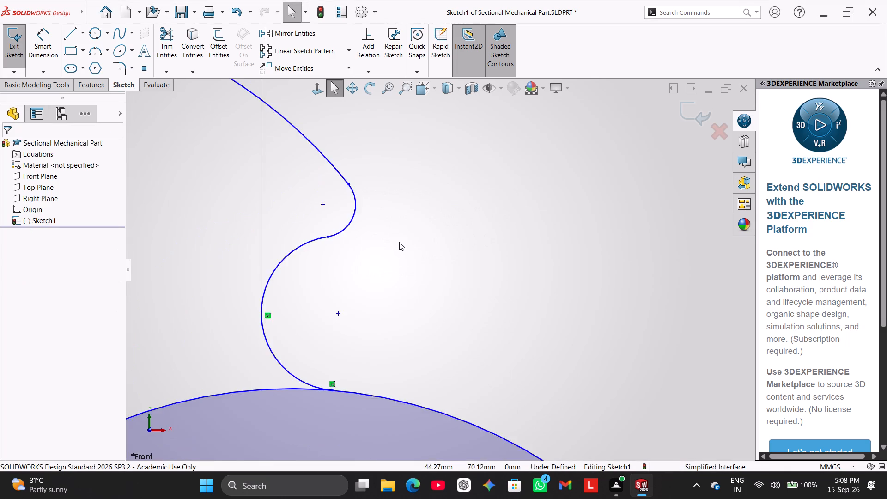
{"action": "scroll", "coordinate": [399, 242], "scroll_direction": "up", "scroll_amount": 3}
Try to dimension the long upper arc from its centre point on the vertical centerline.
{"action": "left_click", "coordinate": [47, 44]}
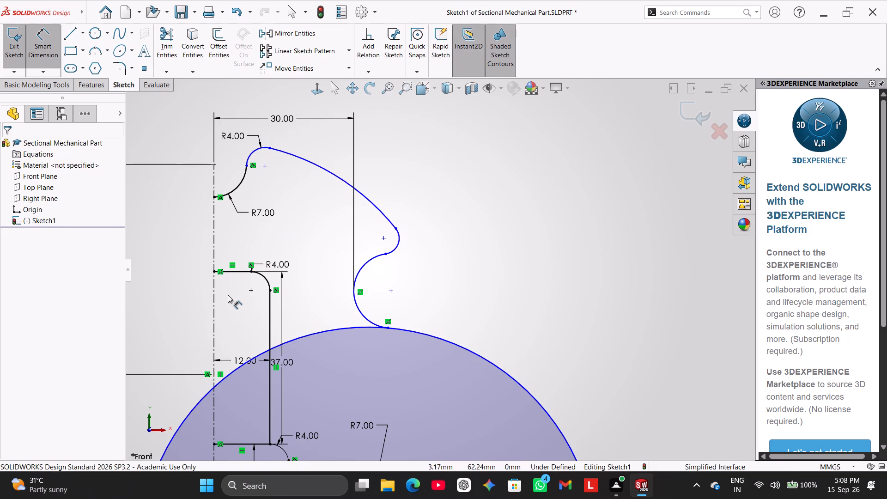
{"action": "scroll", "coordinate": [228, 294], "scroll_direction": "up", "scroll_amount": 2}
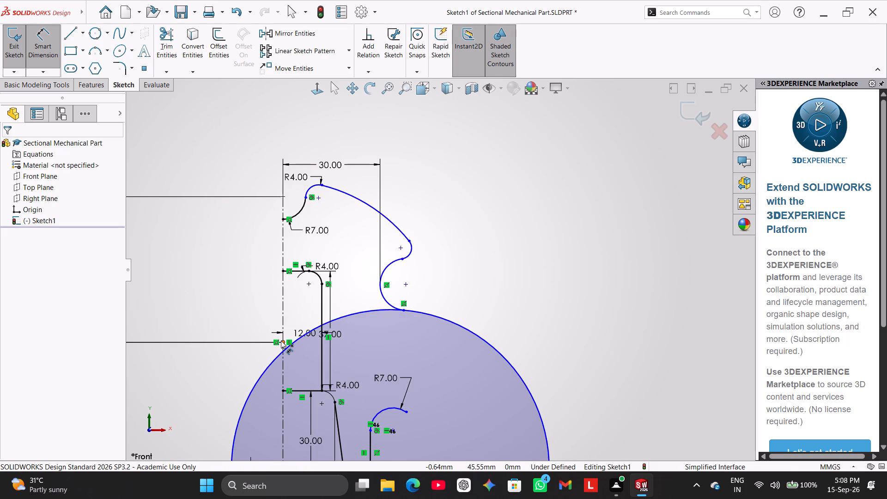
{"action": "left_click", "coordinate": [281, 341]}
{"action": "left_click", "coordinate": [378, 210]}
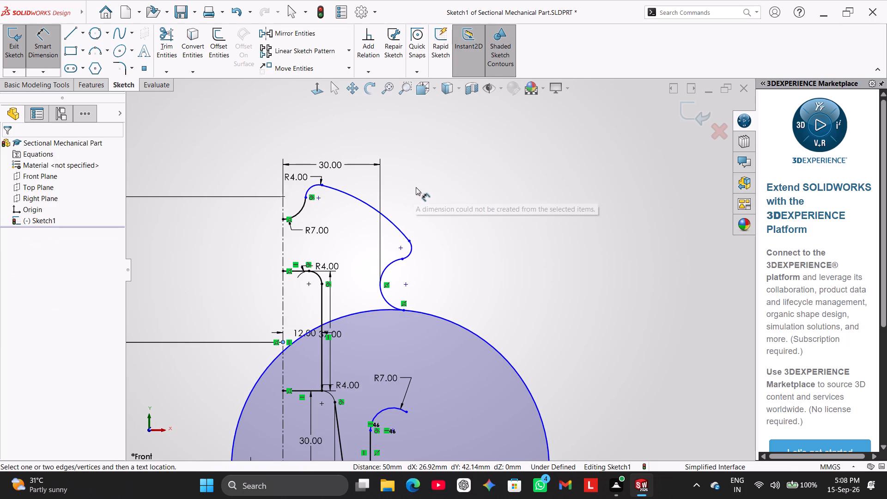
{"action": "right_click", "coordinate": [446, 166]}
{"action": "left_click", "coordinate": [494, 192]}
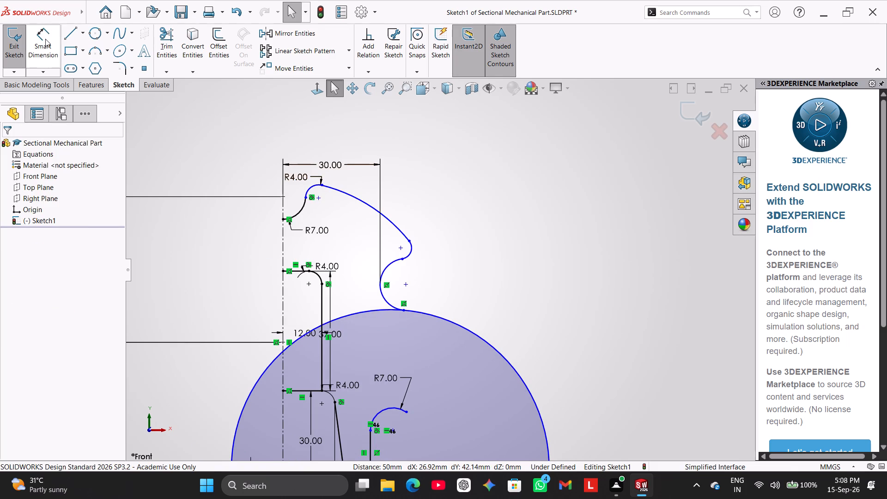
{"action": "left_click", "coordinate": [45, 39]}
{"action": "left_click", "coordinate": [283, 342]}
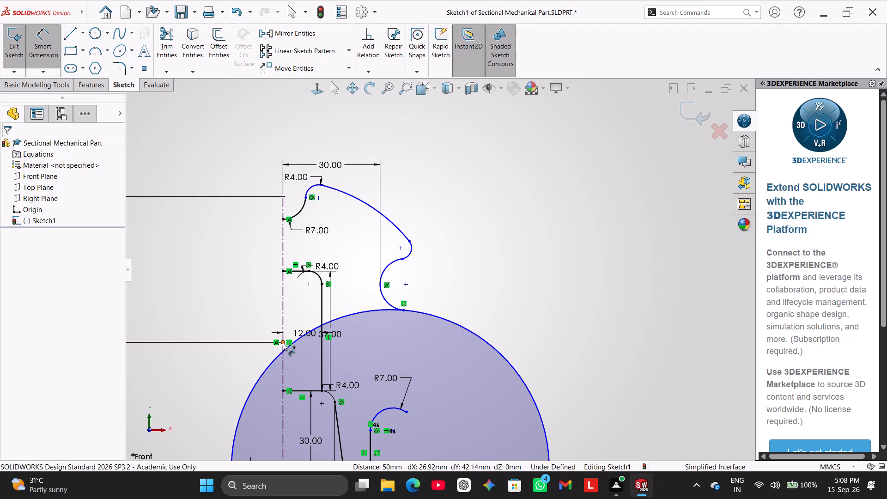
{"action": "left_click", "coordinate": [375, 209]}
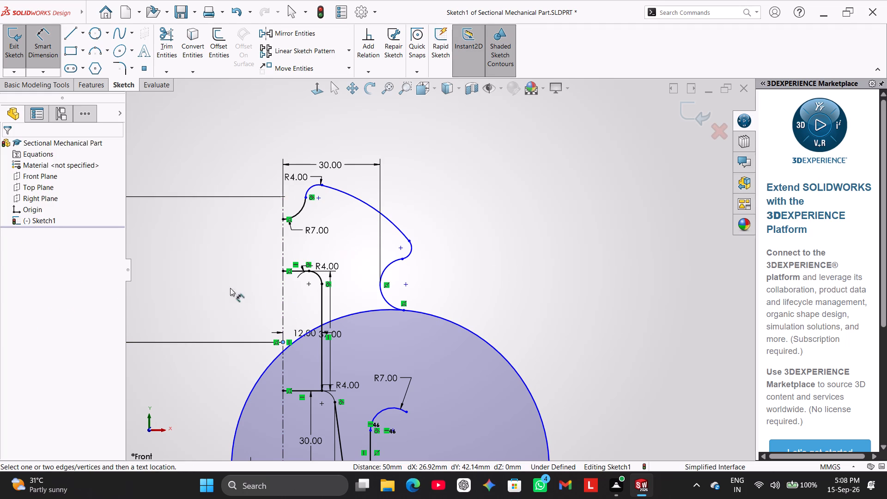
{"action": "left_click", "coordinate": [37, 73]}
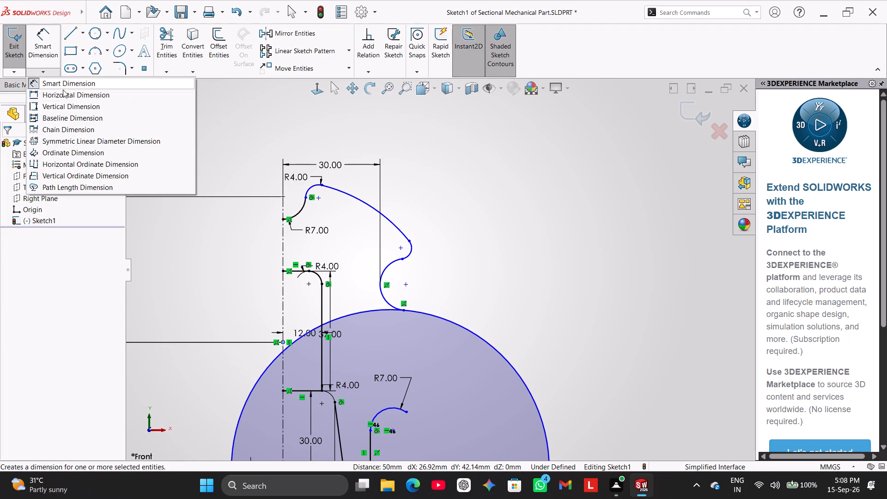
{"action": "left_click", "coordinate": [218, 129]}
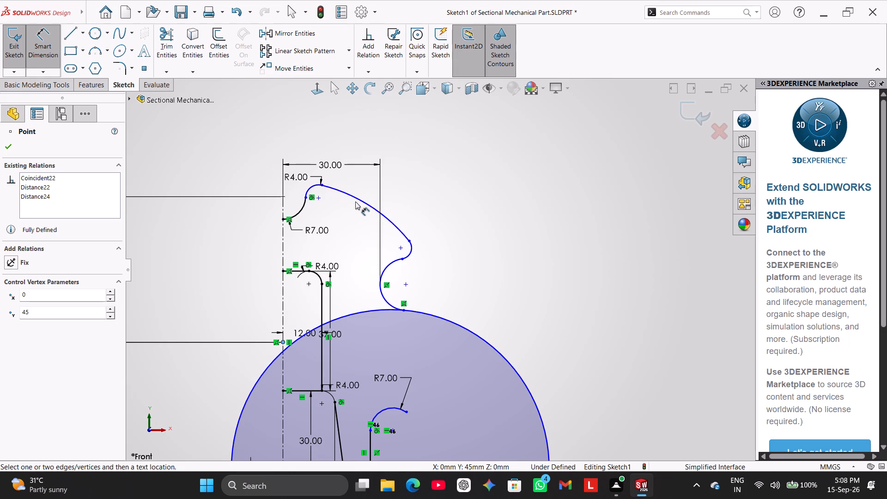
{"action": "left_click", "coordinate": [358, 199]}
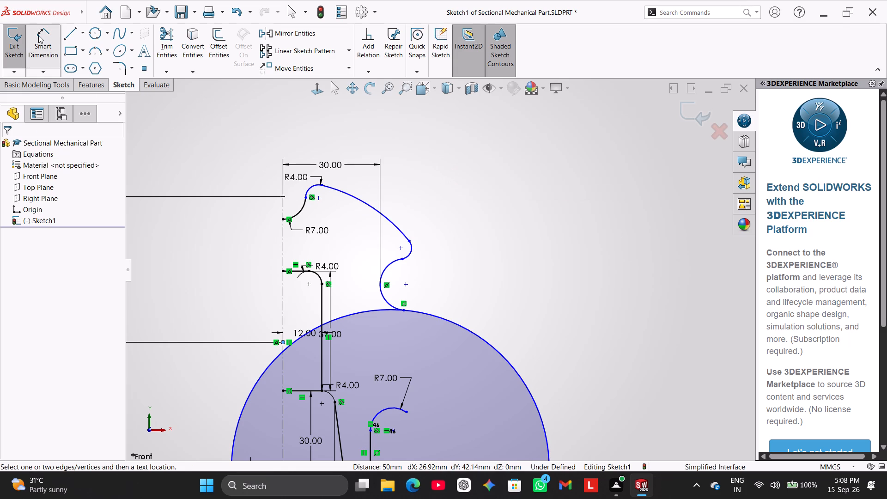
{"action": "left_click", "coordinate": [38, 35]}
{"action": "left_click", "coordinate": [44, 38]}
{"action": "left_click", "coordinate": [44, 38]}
Dimension the long upper arc with a radius of 50 mm.
{"action": "left_click", "coordinate": [361, 199]}
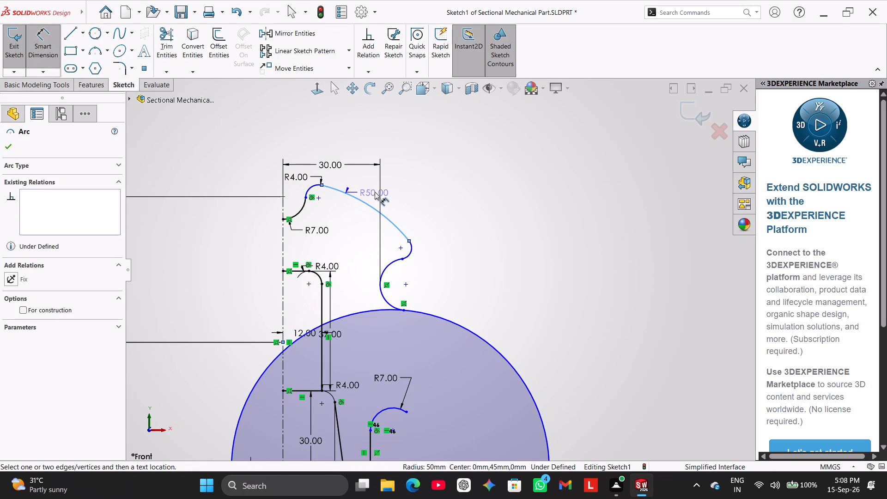
{"action": "left_click", "coordinate": [427, 174]}
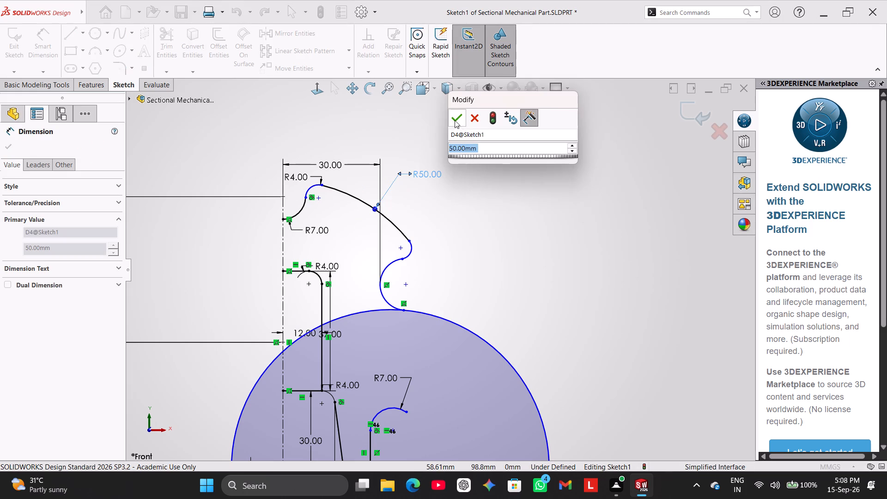
{"action": "left_click", "coordinate": [455, 120]}
{"action": "left_click", "coordinate": [455, 219]}
{"action": "right_click", "coordinate": [457, 219]}
{"action": "left_click", "coordinate": [483, 243]}
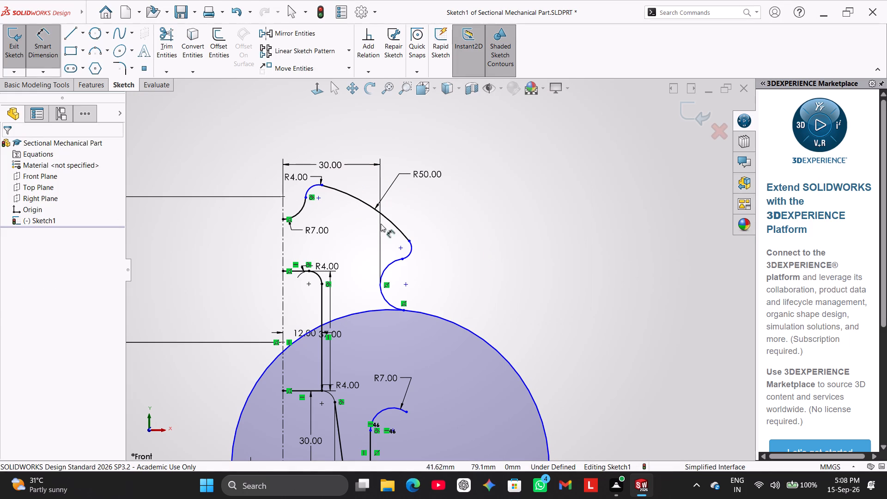
Dimension the small connecting arc at the lower end of the R50 arc with a radius of 4 mm.
{"action": "left_click", "coordinate": [411, 251]}
{"action": "left_click", "coordinate": [458, 256]}
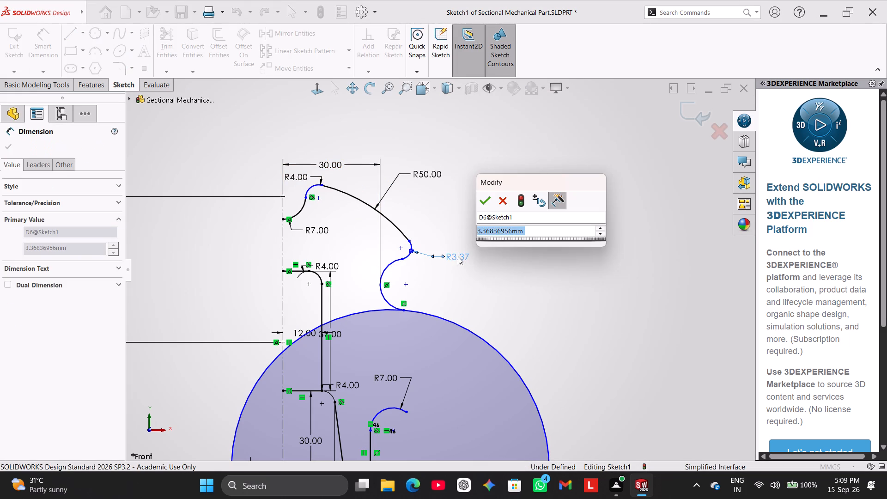
{"action": "key", "text": "4"}
{"action": "key", "text": "Return"}
{"action": "left_click", "coordinate": [481, 217]}
{"action": "right_click", "coordinate": [481, 216]}
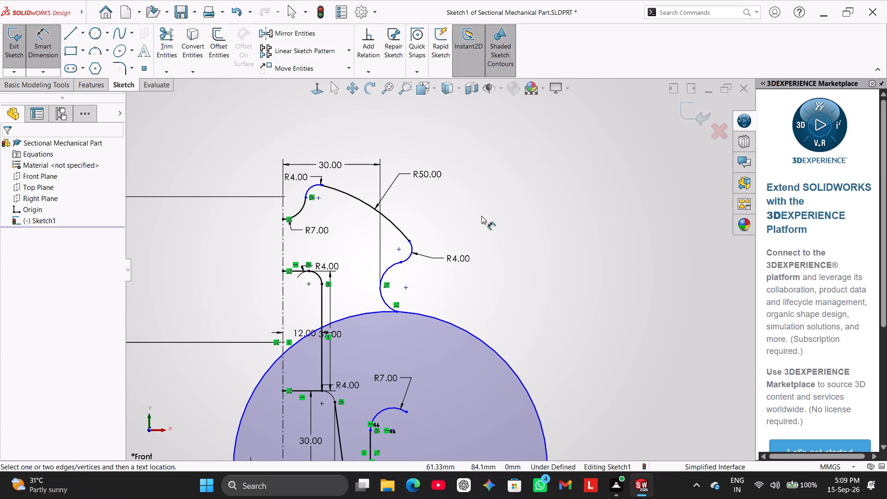
{"action": "left_click", "coordinate": [515, 243]}
Add a radius dimension to the lower arc between the small connecting arc and the large circle.
{"action": "left_click", "coordinate": [45, 51]}
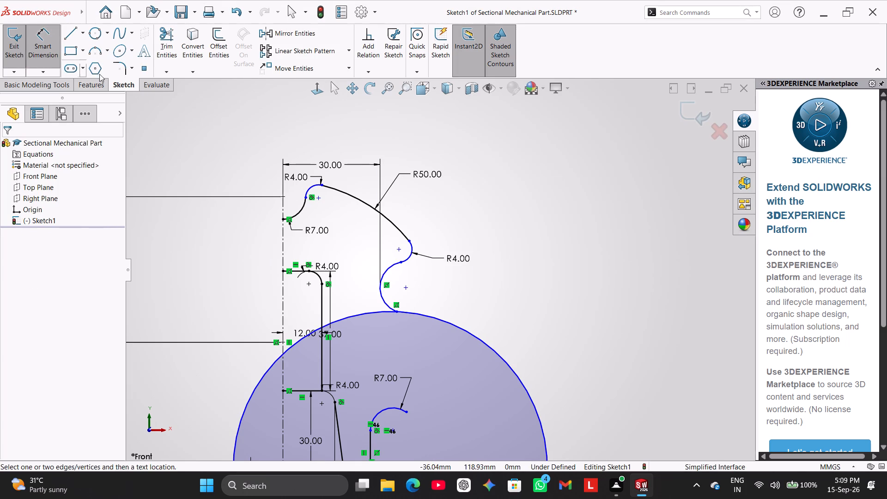
{"action": "left_click", "coordinate": [389, 270]}
{"action": "left_click", "coordinate": [346, 246]}
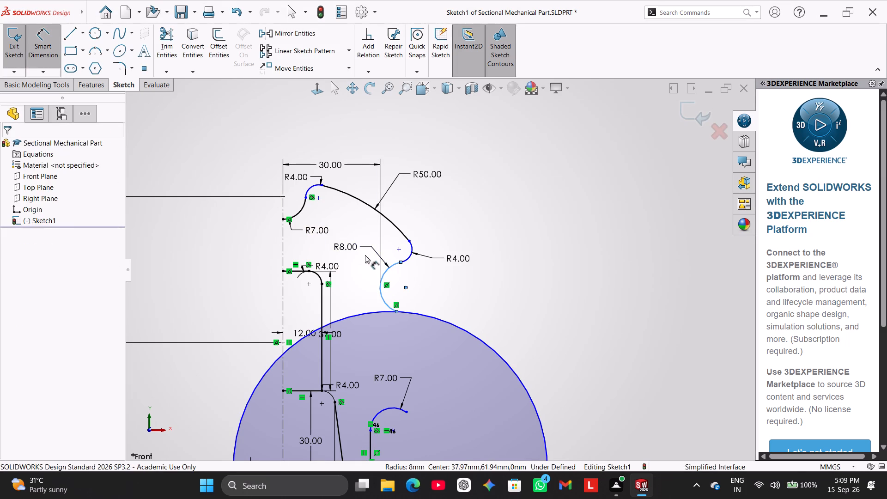
{"action": "left_click", "coordinate": [367, 189]}
{"action": "right_click", "coordinate": [489, 207]}
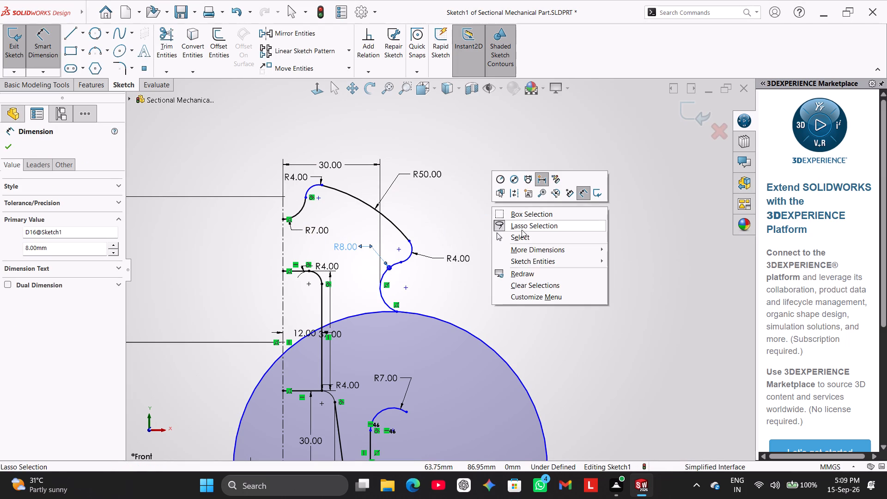
{"action": "left_click", "coordinate": [524, 237]}
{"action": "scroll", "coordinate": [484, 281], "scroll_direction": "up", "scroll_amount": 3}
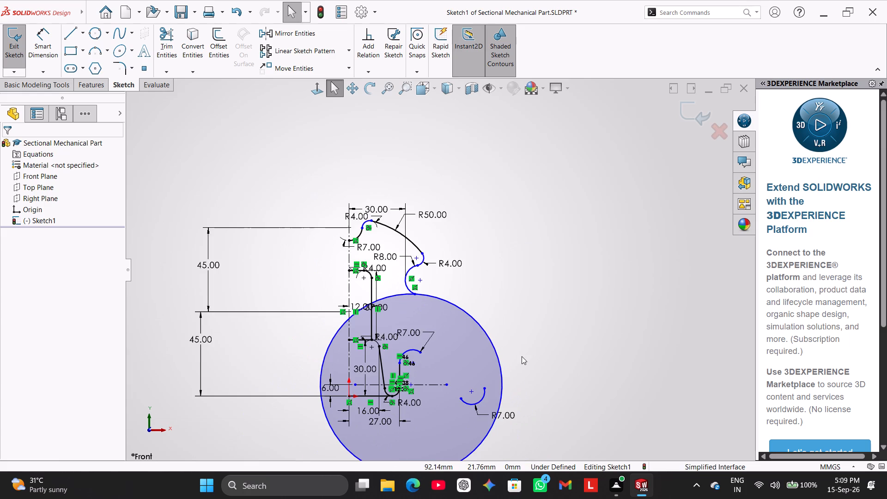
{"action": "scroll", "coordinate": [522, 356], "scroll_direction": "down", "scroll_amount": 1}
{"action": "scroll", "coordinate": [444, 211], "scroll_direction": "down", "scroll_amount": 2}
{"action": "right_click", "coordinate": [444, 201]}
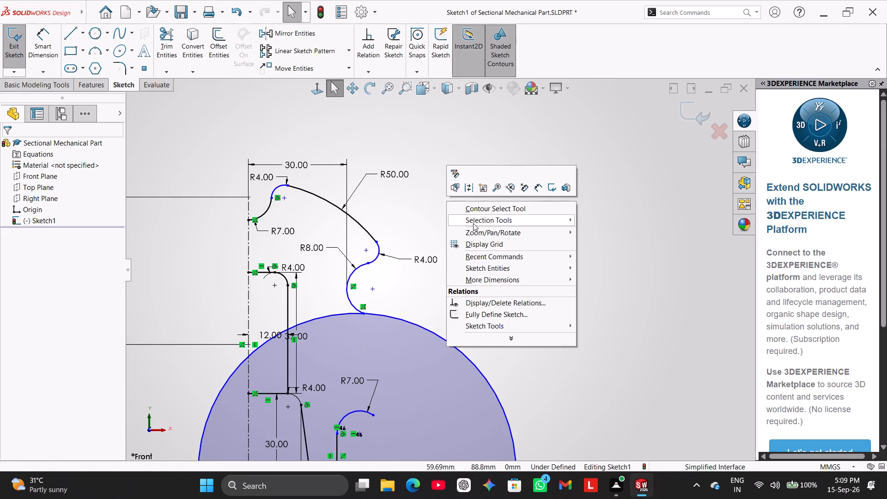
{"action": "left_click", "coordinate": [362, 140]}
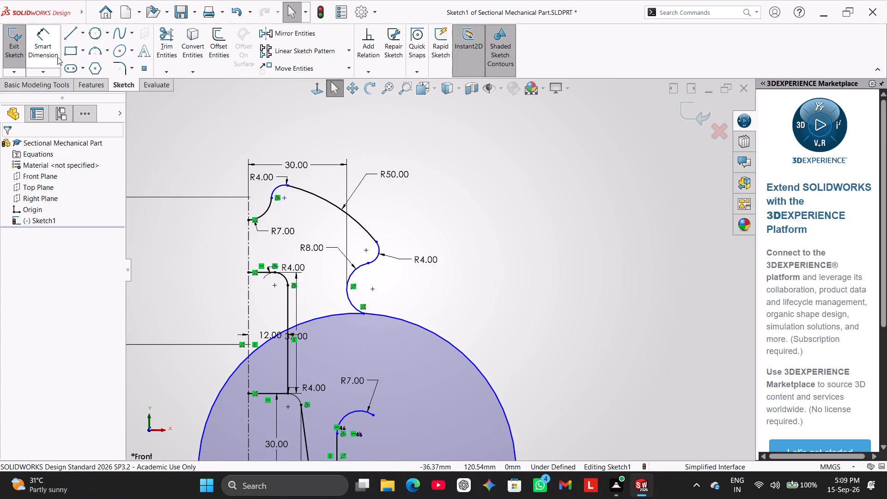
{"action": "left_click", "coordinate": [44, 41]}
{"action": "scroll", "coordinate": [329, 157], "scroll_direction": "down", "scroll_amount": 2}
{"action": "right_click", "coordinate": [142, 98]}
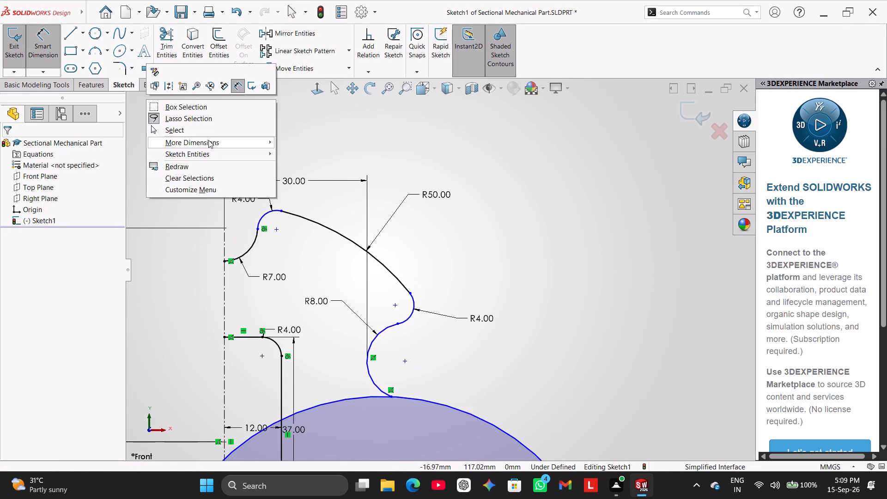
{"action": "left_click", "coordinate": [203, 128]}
Make the long R50 arc tangent to the R4 arc at its upper end.
{"action": "left_click", "coordinate": [294, 214]}
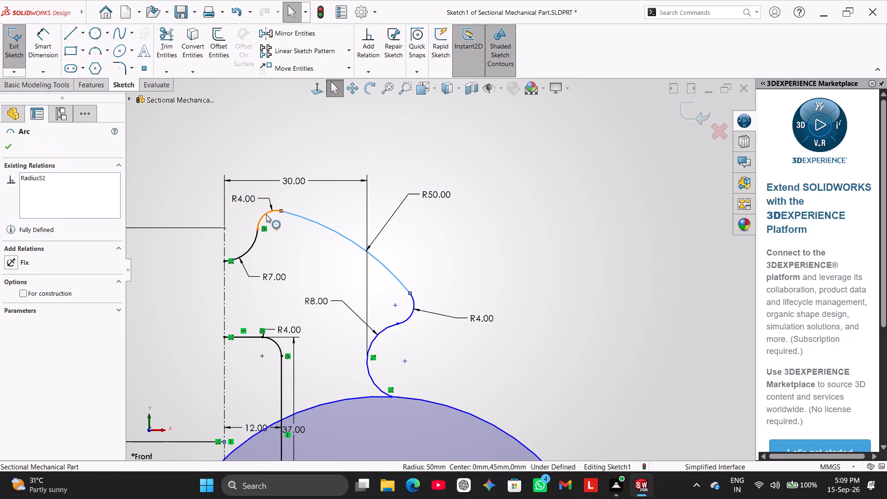
{"action": "left_click", "coordinate": [266, 214], "text": "ctrl"}
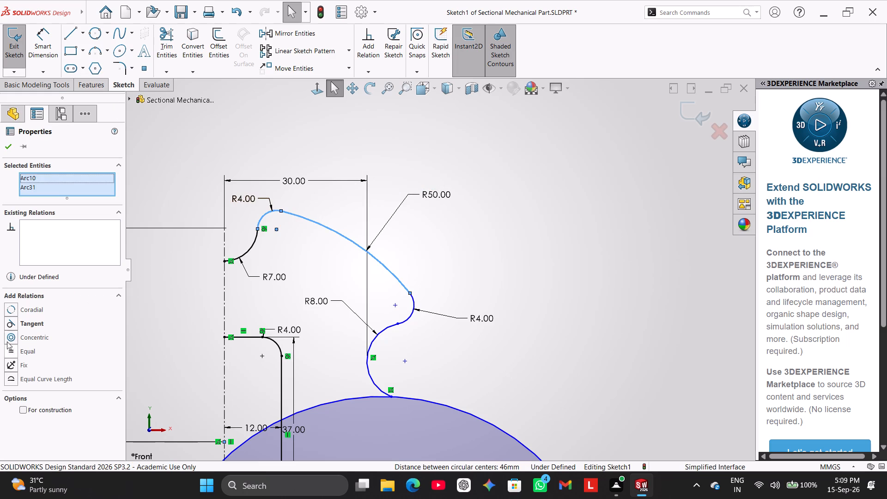
{"action": "left_click", "coordinate": [18, 324]}
{"action": "left_click", "coordinate": [491, 267]}
Examine the profile's arcs above the large circle and the loose R7 arcs inside it.
{"action": "scroll", "coordinate": [511, 301], "scroll_direction": "up", "scroll_amount": 2}
{"action": "scroll", "coordinate": [481, 351], "scroll_direction": "up", "scroll_amount": 1}
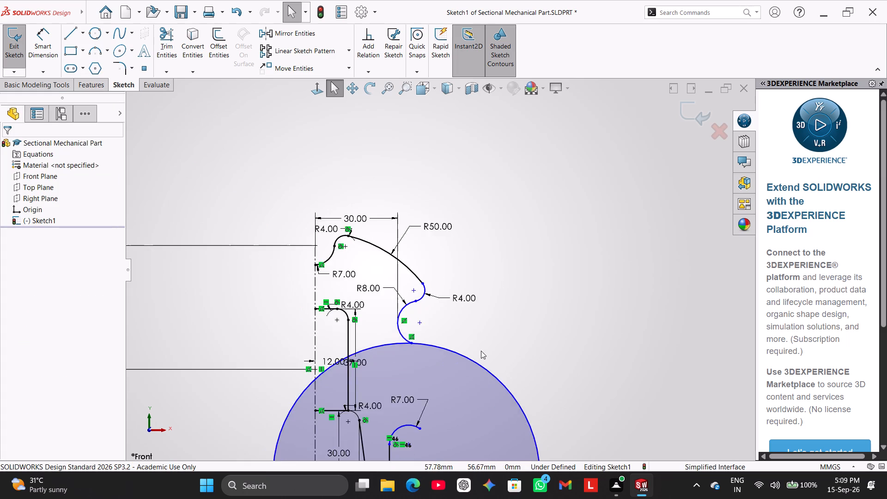
{"action": "scroll", "coordinate": [481, 351], "scroll_direction": "up", "scroll_amount": 3}
{"action": "scroll", "coordinate": [477, 328], "scroll_direction": "down", "scroll_amount": 3}
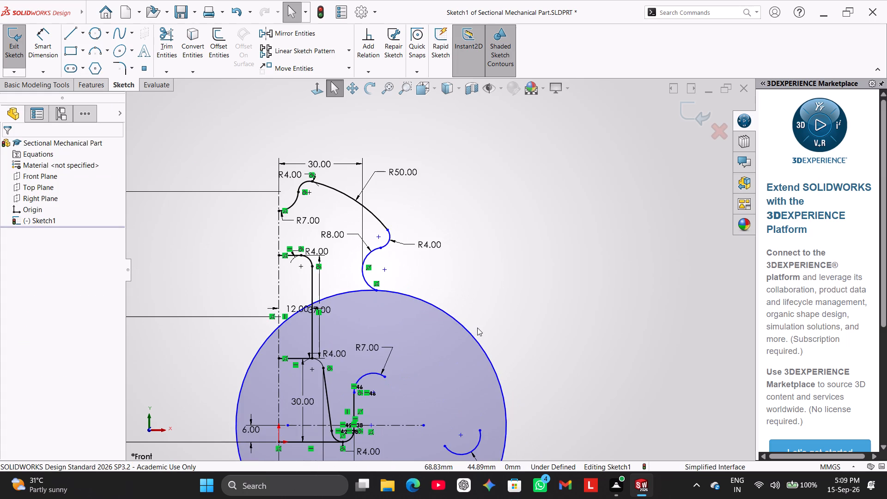
{"action": "scroll", "coordinate": [477, 328], "scroll_direction": "down", "scroll_amount": 2}
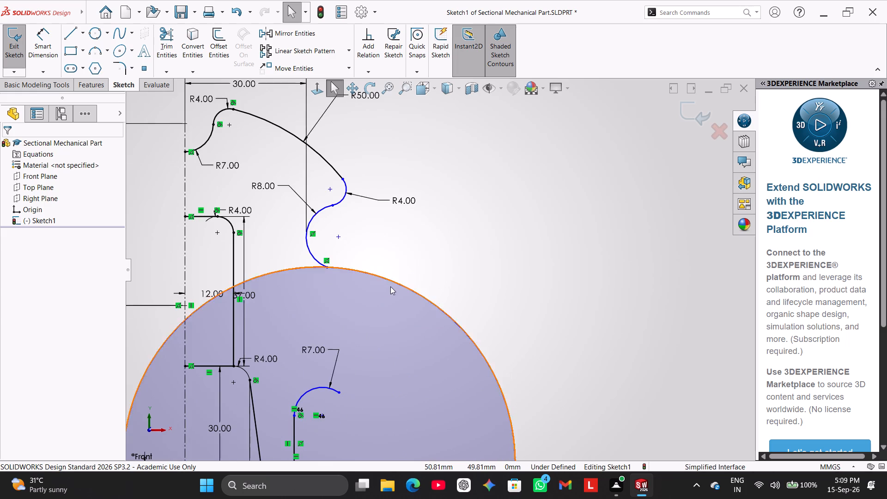
{"action": "scroll", "coordinate": [398, 294], "scroll_direction": "up", "scroll_amount": 4}
{"action": "scroll", "coordinate": [429, 323], "scroll_direction": "down", "scroll_amount": 2}
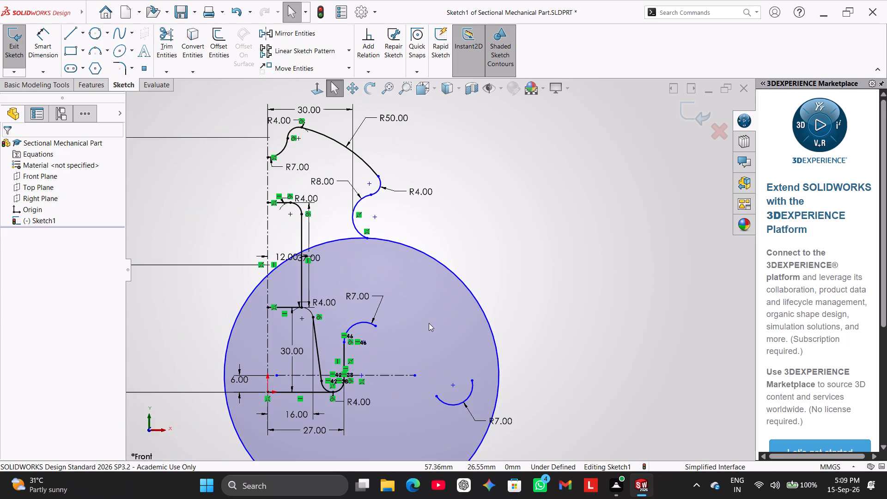
{"action": "scroll", "coordinate": [445, 344], "scroll_direction": "down", "scroll_amount": 1}
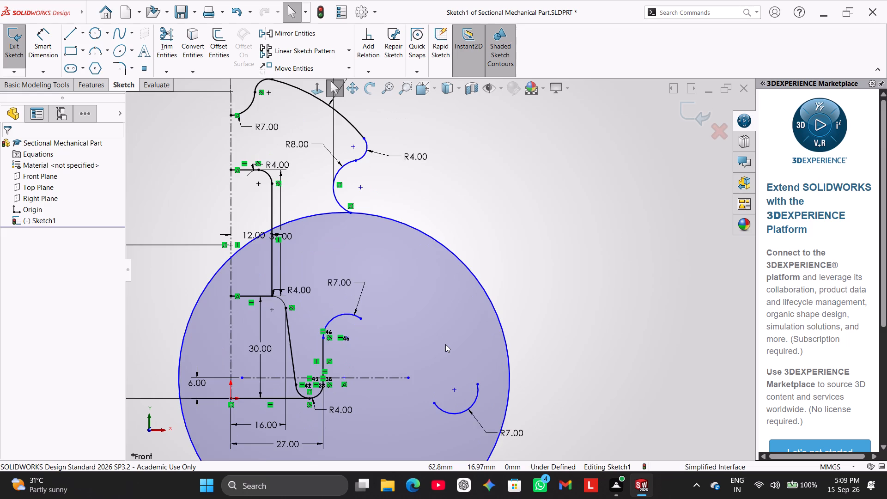
{"action": "scroll", "coordinate": [446, 344], "scroll_direction": "up", "scroll_amount": 3}
{"action": "right_click", "coordinate": [518, 246]}
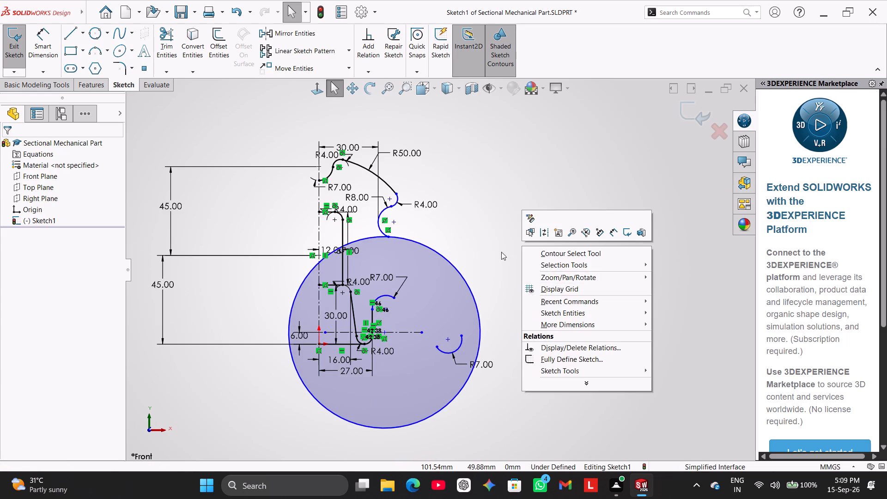
{"action": "left_click", "coordinate": [500, 245]}
Delete the detached, upward-opening R7 arc inside the large circle, beyond the end of the horizontal centerline.
{"action": "right_click", "coordinate": [460, 347]}
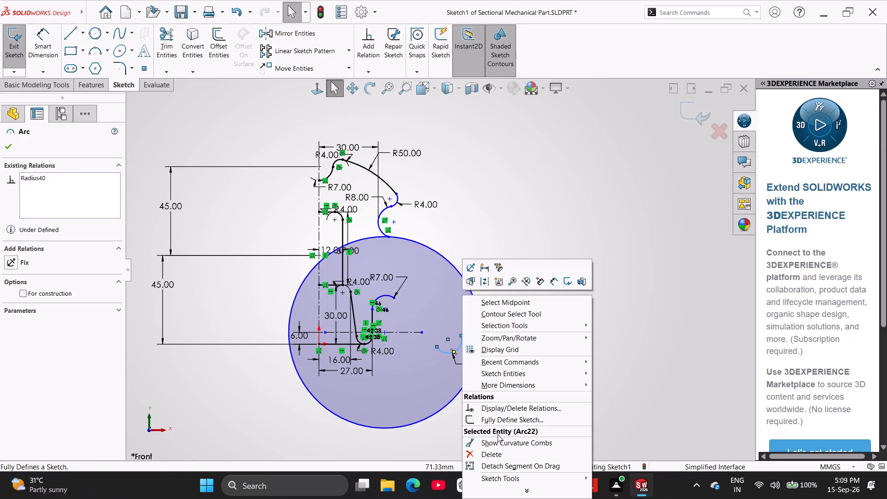
{"action": "left_click", "coordinate": [502, 451]}
{"action": "left_click", "coordinate": [385, 244]}
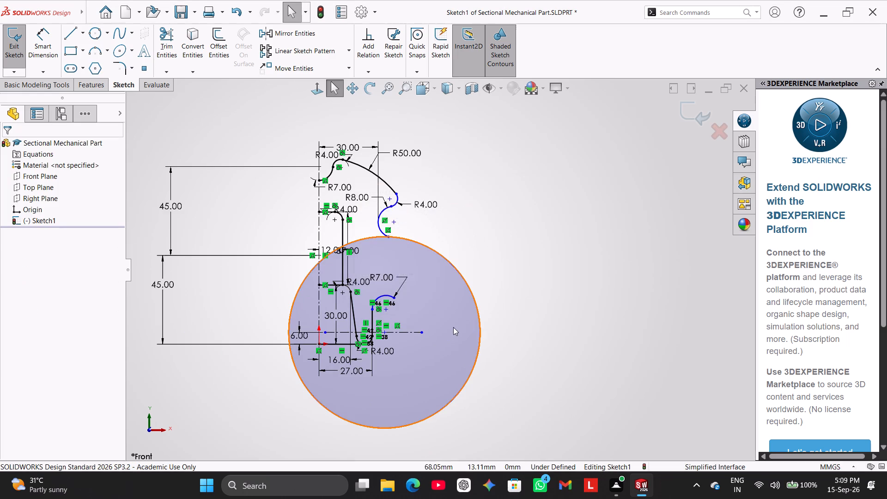
{"action": "scroll", "coordinate": [422, 315], "scroll_direction": "down", "scroll_amount": 2}
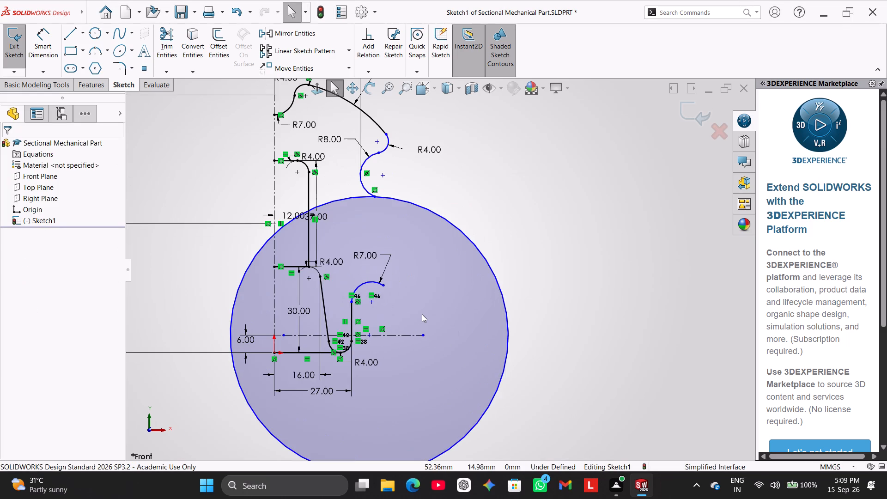
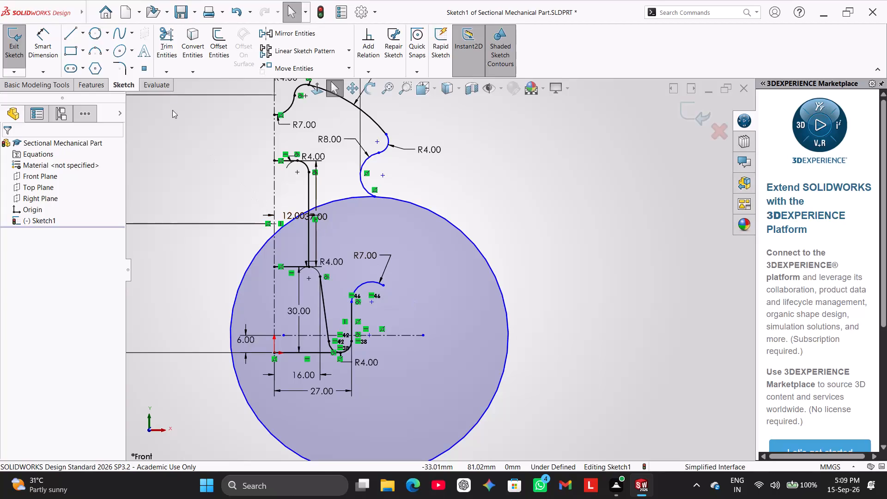
Sketch a small circle inside the large circle, beyond the free end of the R7 arc.
{"action": "left_click", "coordinate": [91, 33]}
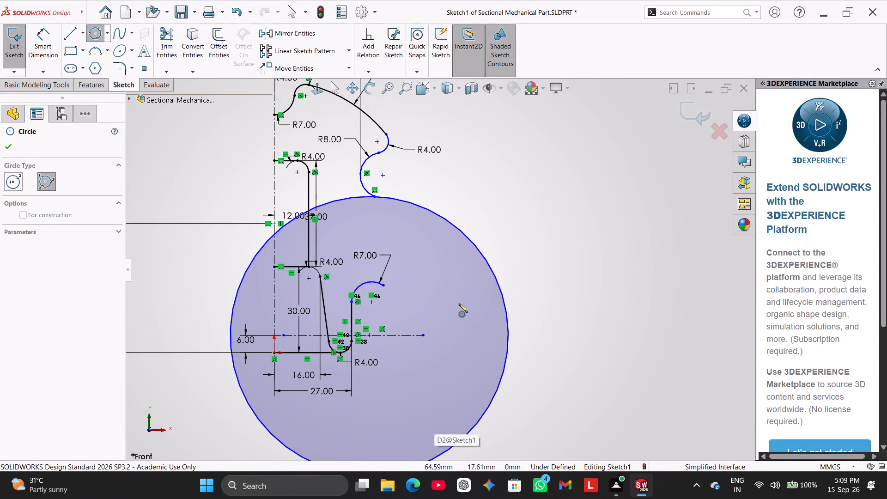
{"action": "right_click_drag", "start_coordinate": [498, 225], "coordinate": [508, 144]}
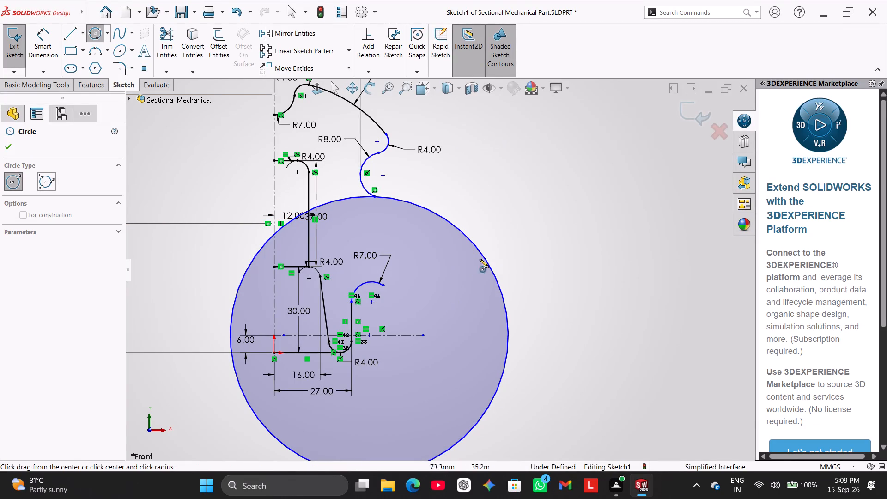
{"action": "left_click", "coordinate": [443, 301]}
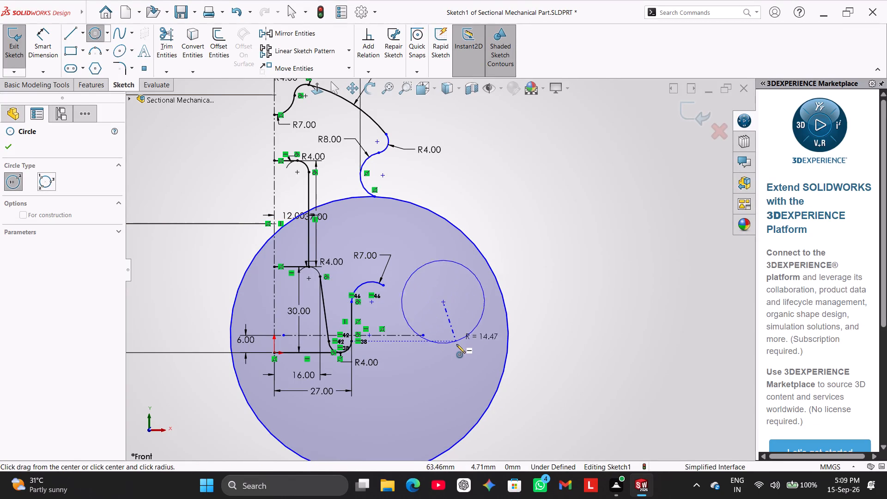
{"action": "left_click", "coordinate": [452, 330]}
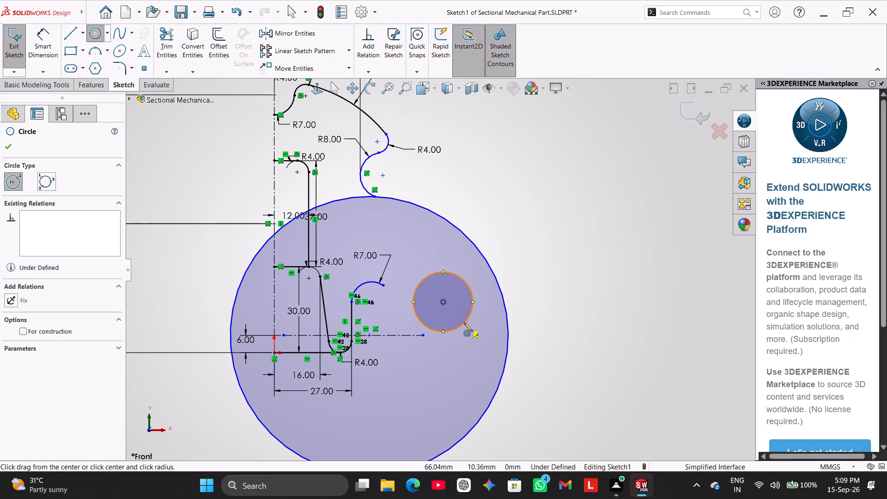
{"action": "right_click", "coordinate": [583, 243]}
{"action": "left_click", "coordinate": [602, 252]}
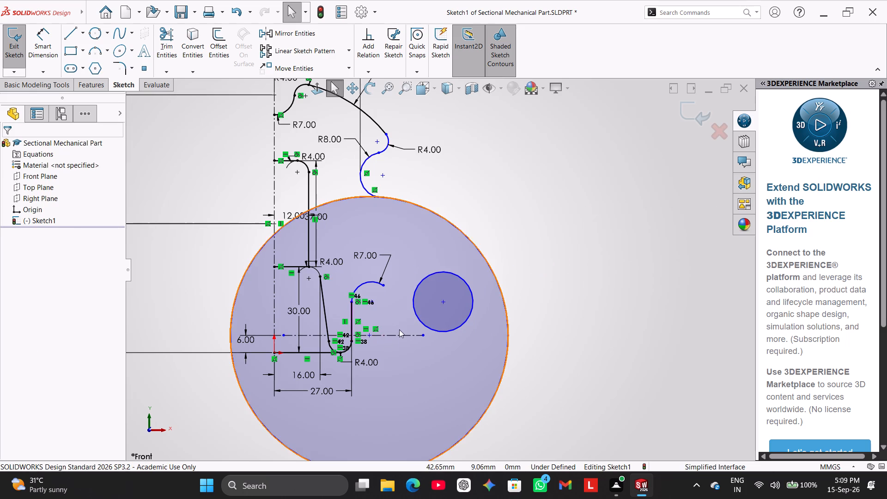
Draw a horizontal line from the vertical line below the R7 arc to beneath the small circle's centre.
{"action": "scroll", "coordinate": [405, 334], "scroll_direction": "down", "scroll_amount": 1}
{"action": "left_click_drag", "start_coordinate": [75, 29], "coordinate": [81, 38]}
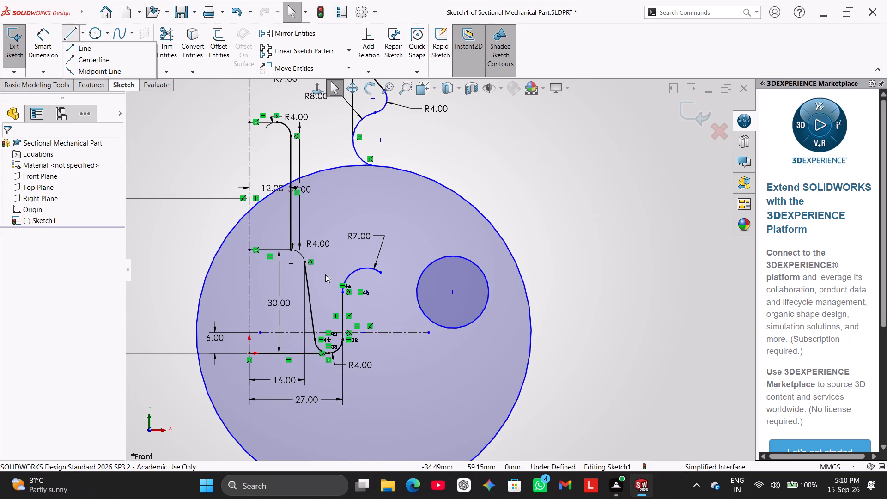
{"action": "scroll", "coordinate": [372, 325], "scroll_direction": "down", "scroll_amount": 2}
{"action": "scroll", "coordinate": [571, 251], "scroll_direction": "down", "scroll_amount": 2}
{"action": "scroll", "coordinate": [580, 224], "scroll_direction": "up", "scroll_amount": 2}
{"action": "left_click", "coordinate": [89, 41]}
{"action": "left_click", "coordinate": [90, 45]}
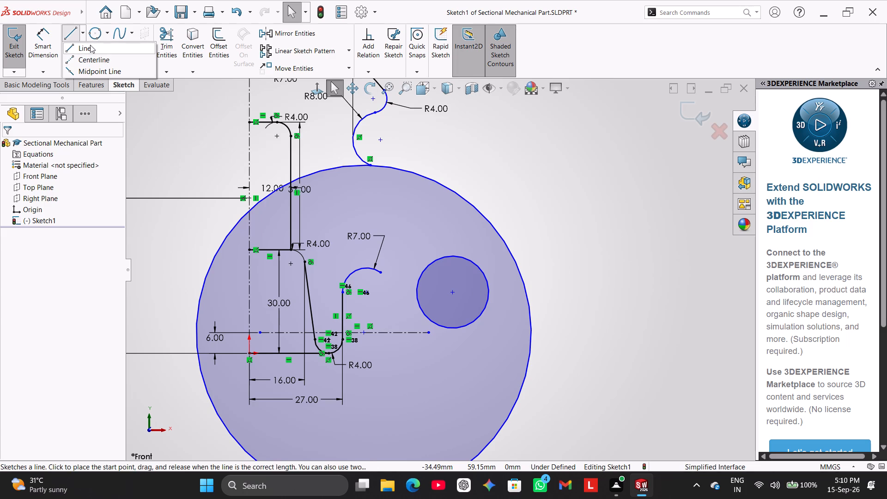
{"action": "scroll", "coordinate": [411, 344], "scroll_direction": "down", "scroll_amount": 3}
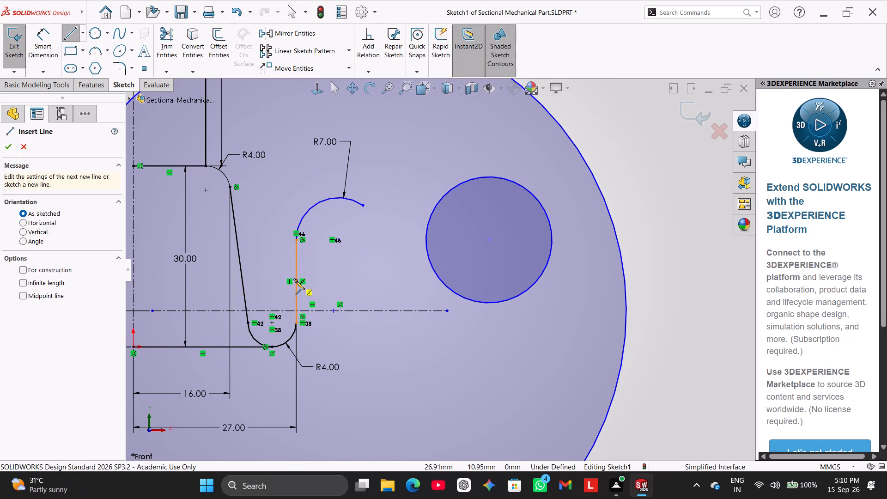
{"action": "left_click", "coordinate": [296, 281]}
{"action": "left_click", "coordinate": [492, 281]}
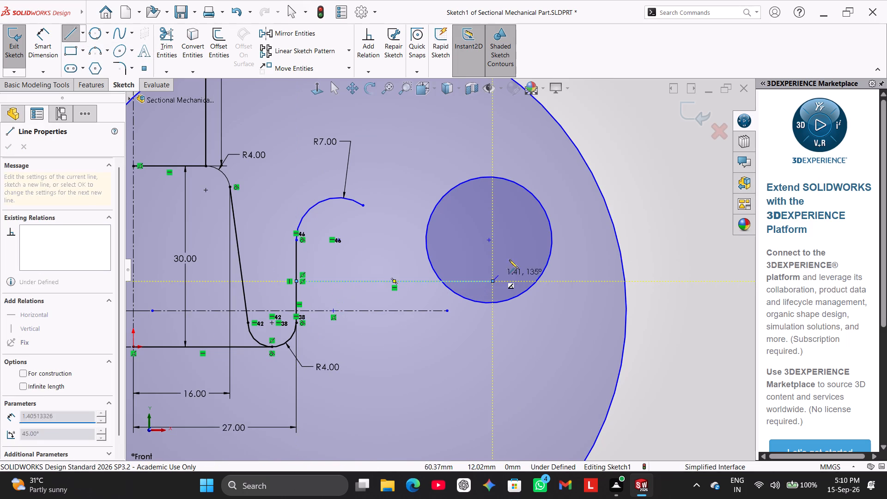
{"action": "right_click", "coordinate": [621, 192]}
{"action": "left_click", "coordinate": [647, 201]}
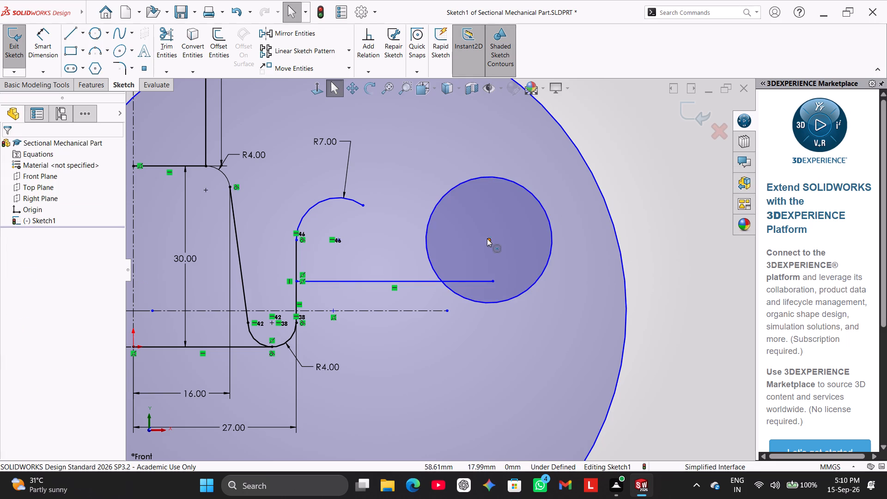
Move the small circle clear above the horizontal line and stretch the line's free end to a length of about 40 mm.
{"action": "left_click_drag", "start_coordinate": [488, 238], "coordinate": [490, 193]}
{"action": "left_click", "coordinate": [651, 213]}
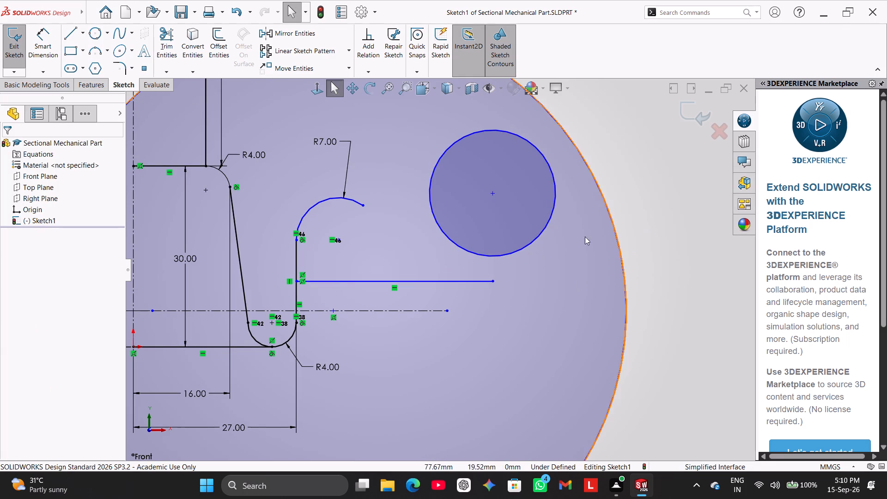
{"action": "scroll", "coordinate": [510, 265], "scroll_direction": "up", "scroll_amount": 1}
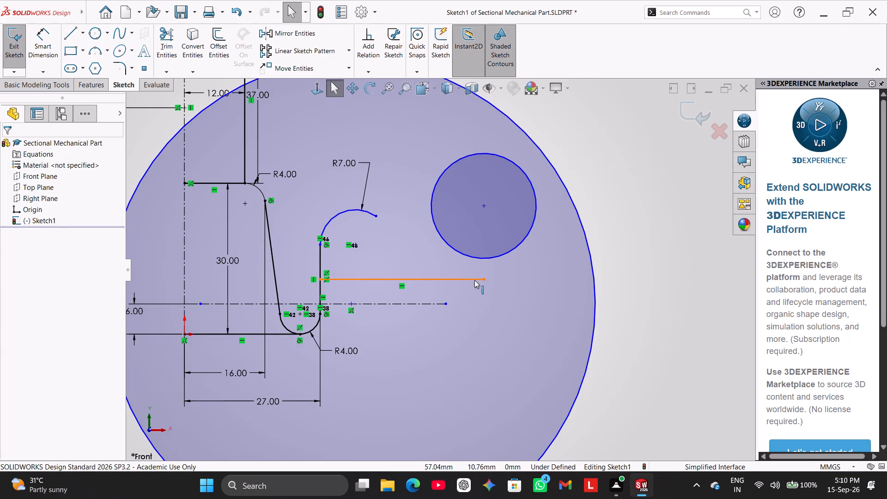
{"action": "left_click_drag", "start_coordinate": [484, 277], "coordinate": [512, 272]}
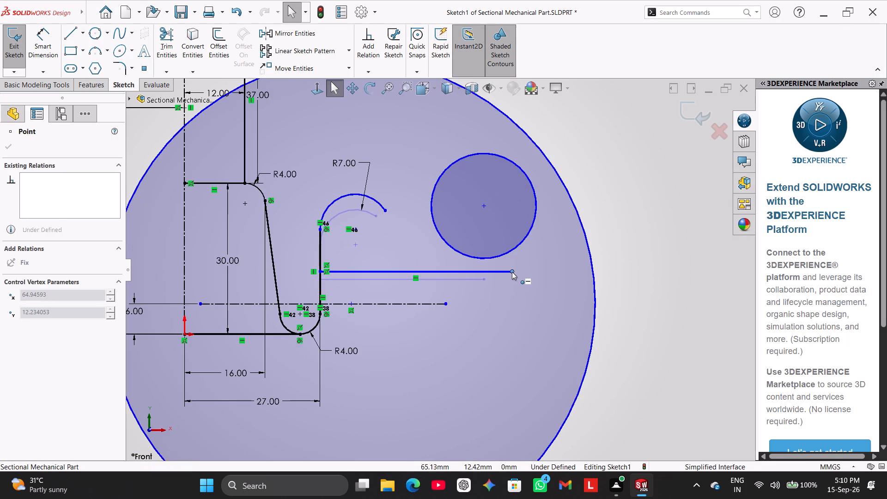
{"action": "left_click_drag", "start_coordinate": [512, 272], "coordinate": [522, 281]}
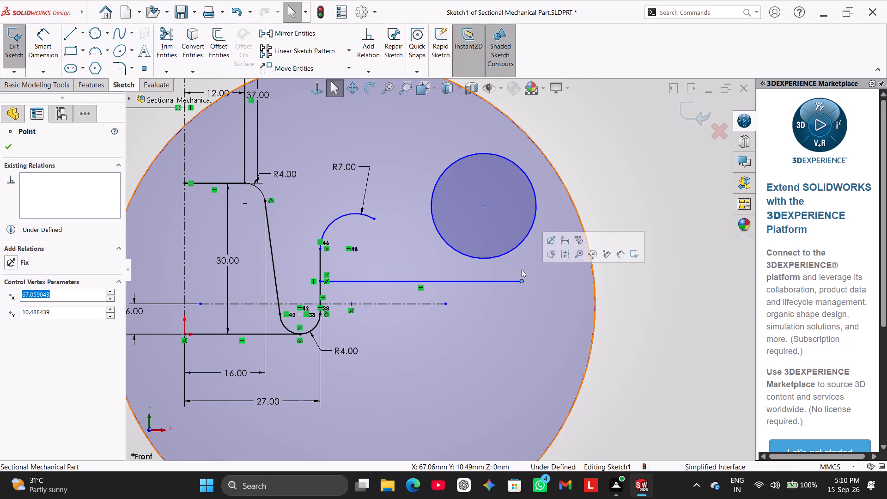
{"action": "left_click", "coordinate": [589, 178]}
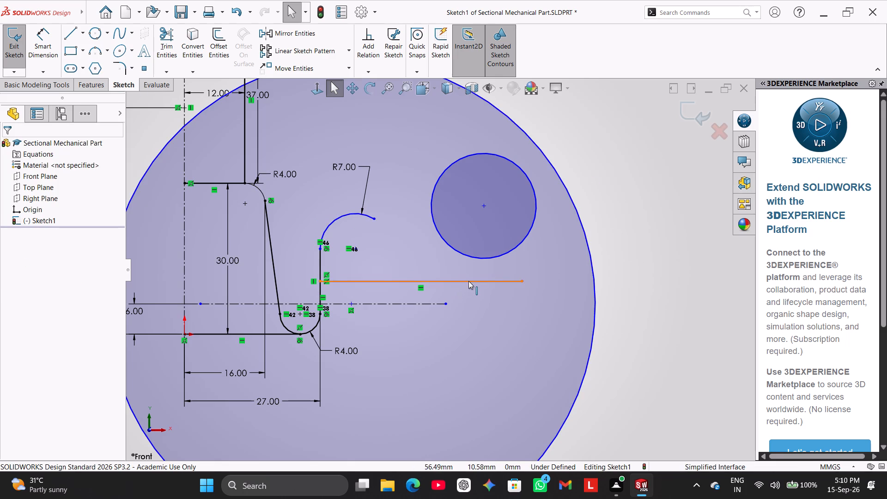
Make the small circle tangent to the horizontal line.
{"action": "left_click", "coordinate": [468, 280]}
{"action": "left_click", "coordinate": [477, 258], "text": "ctrl"}
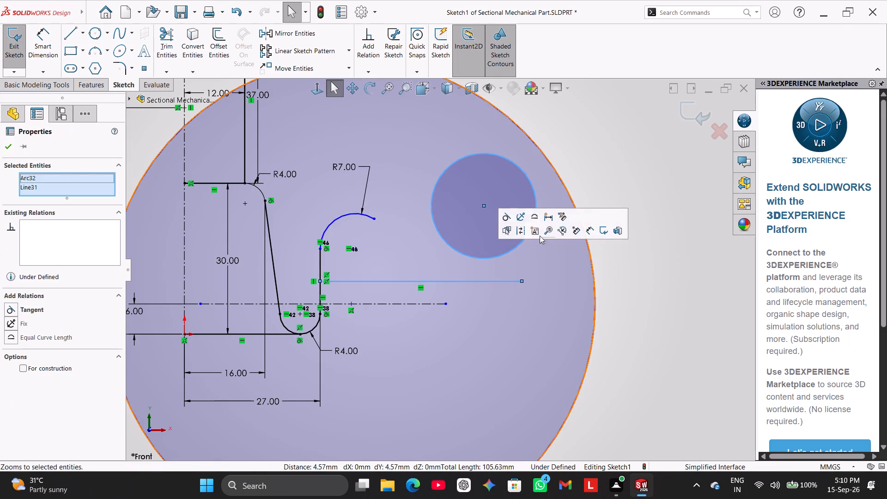
{"action": "left_click", "coordinate": [505, 213]}
{"action": "left_click", "coordinate": [623, 271]}
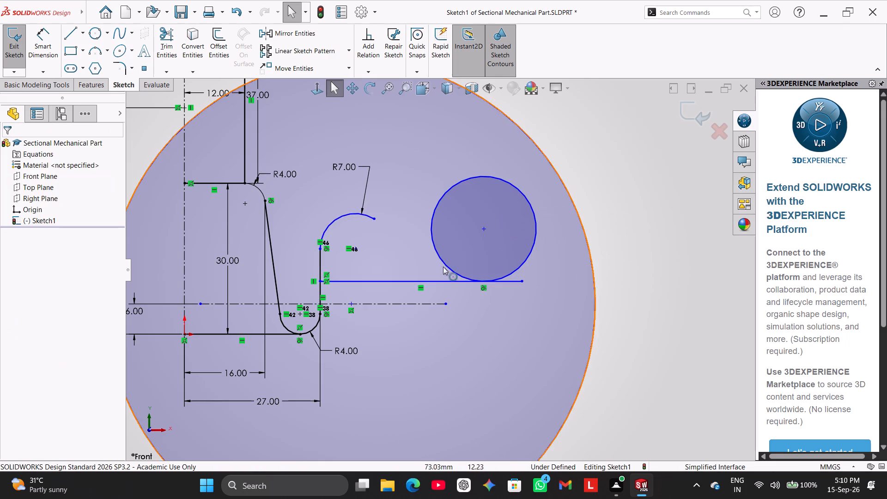
Dimension the horizontal line 8 mm from the centre of the R7 arc.
{"action": "left_click", "coordinate": [42, 44]}
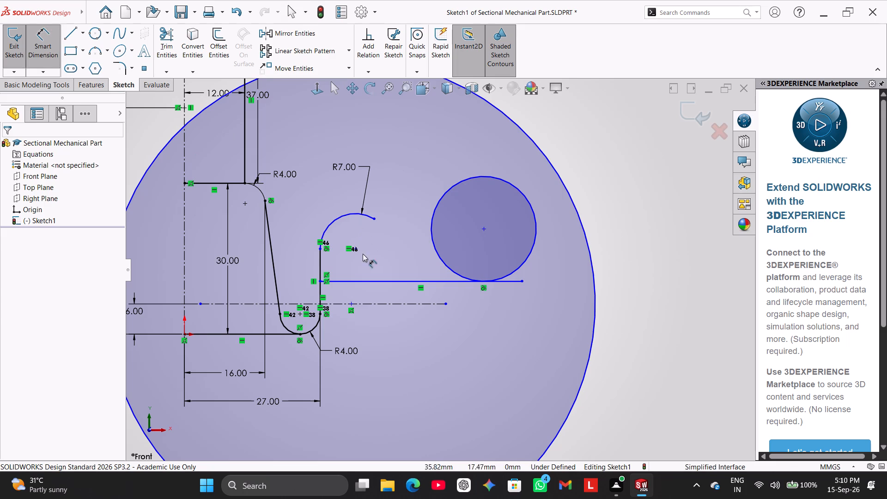
{"action": "left_click", "coordinate": [357, 281]}
{"action": "left_click", "coordinate": [353, 248]}
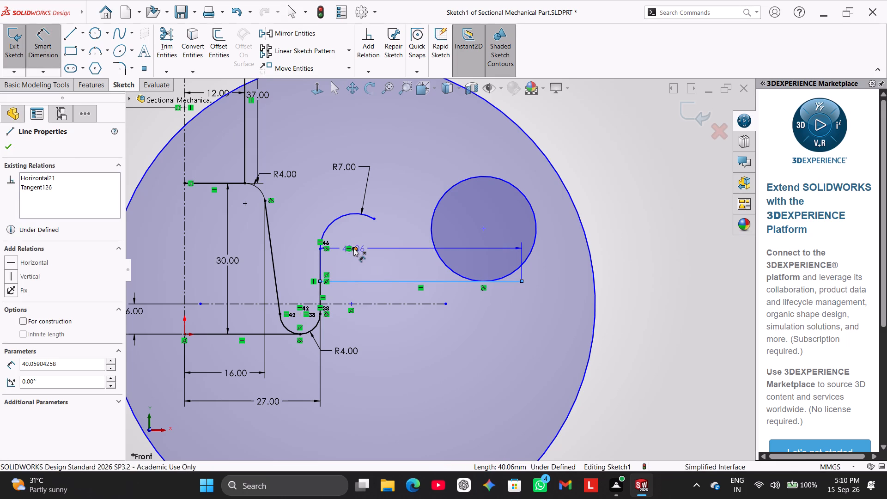
{"action": "left_click", "coordinate": [348, 259]}
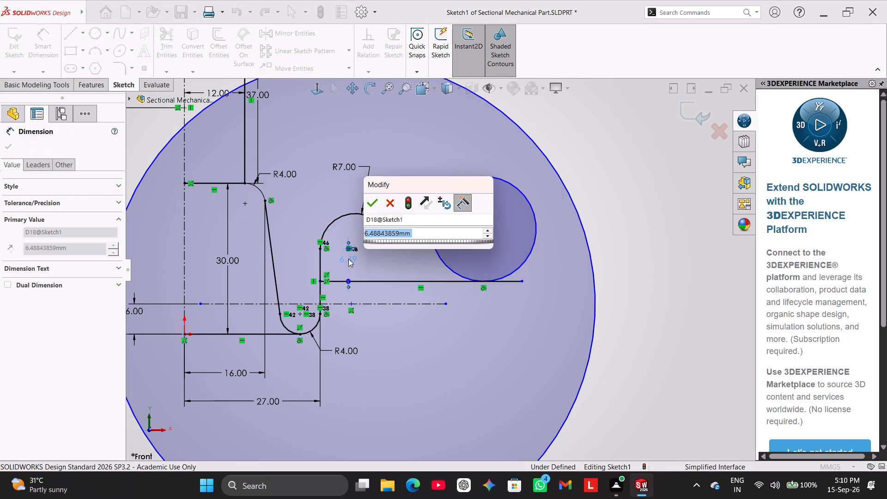
{"action": "key", "text": "8"}
{"action": "key", "text": "Return"}
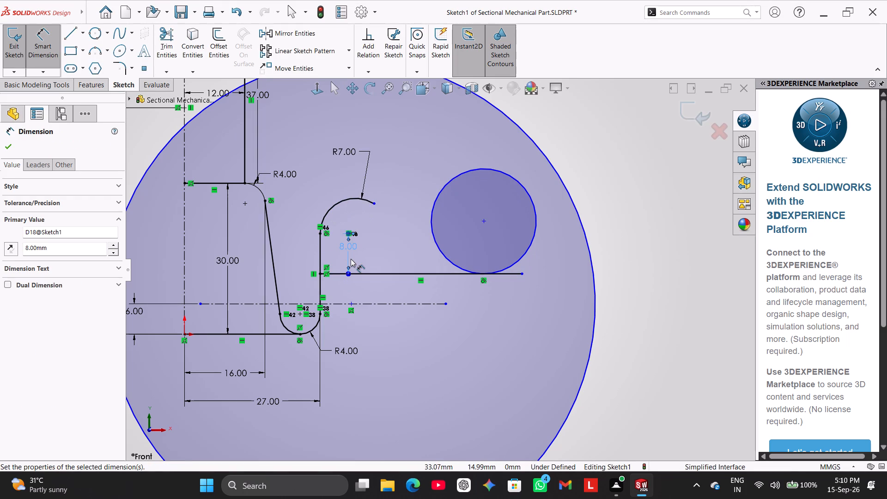
{"action": "left_click", "coordinate": [653, 261]}
{"action": "right_click", "coordinate": [654, 260]}
{"action": "left_click", "coordinate": [687, 291]}
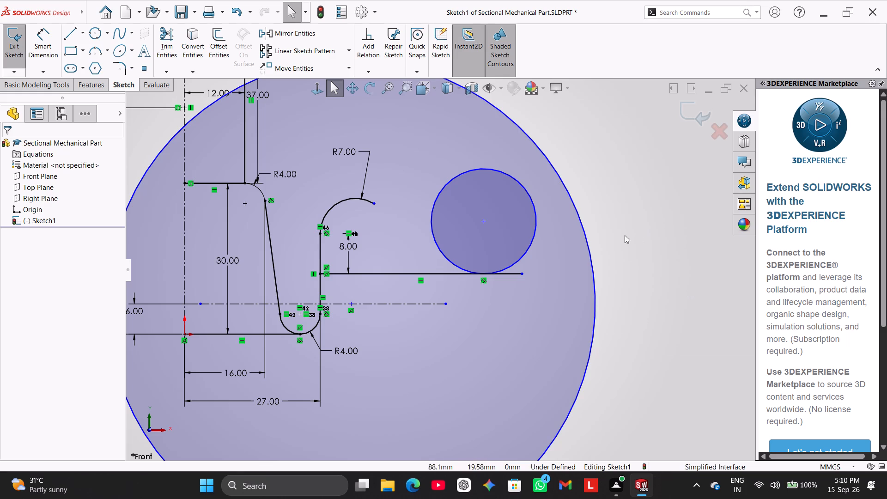
Move the small circle's centre towards the large circle's edge, resizing it to about 22.7 mm diameter.
{"action": "scroll", "coordinate": [545, 212], "scroll_direction": "up", "scroll_amount": 2}
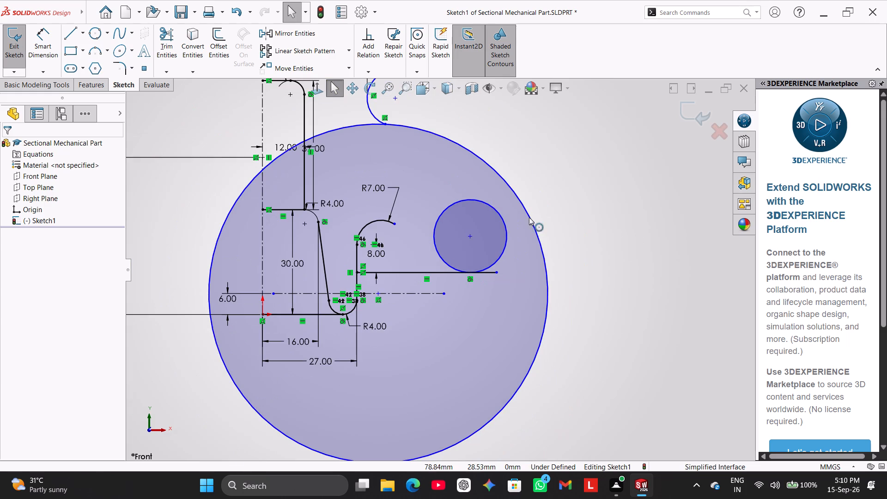
{"action": "left_click_drag", "start_coordinate": [468, 235], "coordinate": [488, 233]}
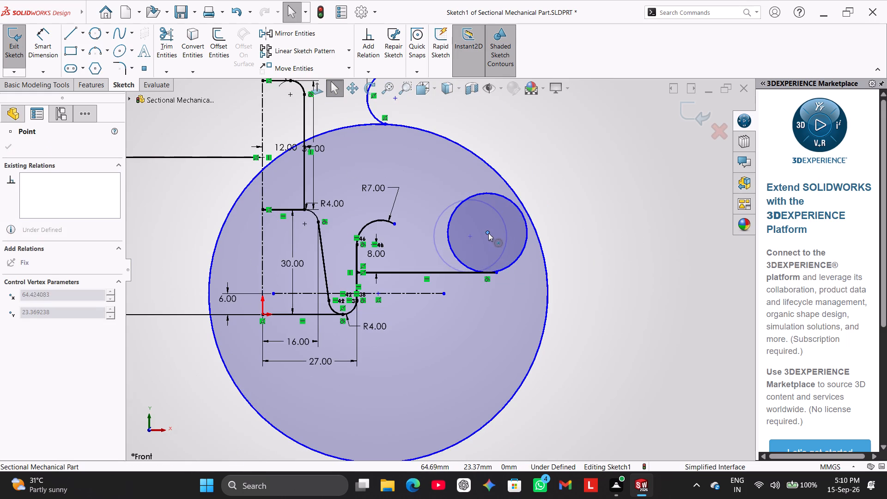
{"action": "left_click_drag", "start_coordinate": [488, 233], "coordinate": [488, 233]}
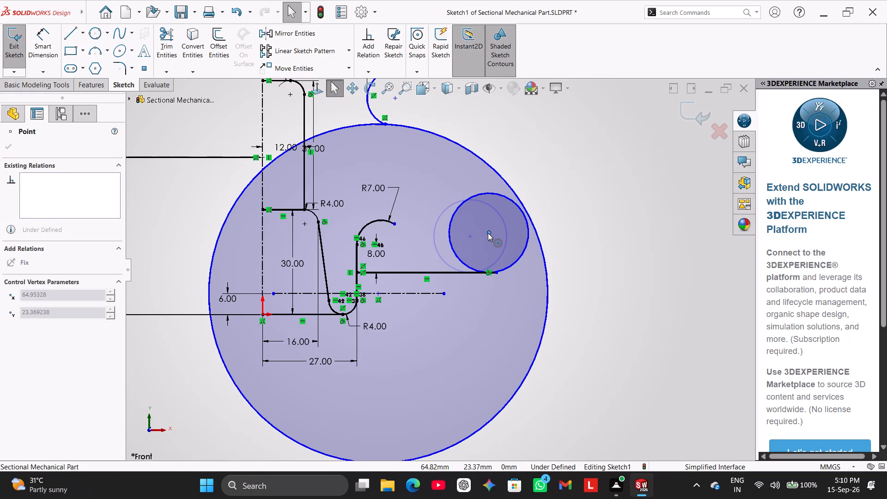
{"action": "left_click_drag", "start_coordinate": [488, 233], "coordinate": [498, 233]}
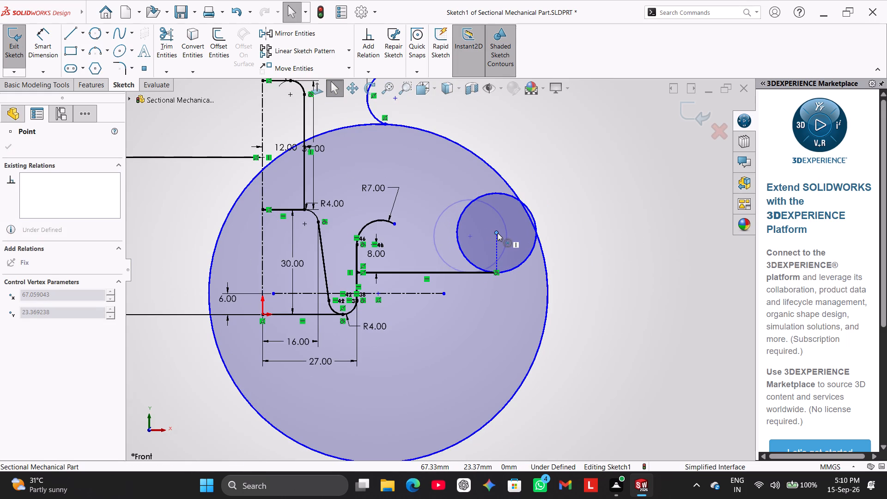
{"action": "left_click_drag", "start_coordinate": [498, 233], "coordinate": [489, 233]}
{"action": "left_click", "coordinate": [516, 133]}
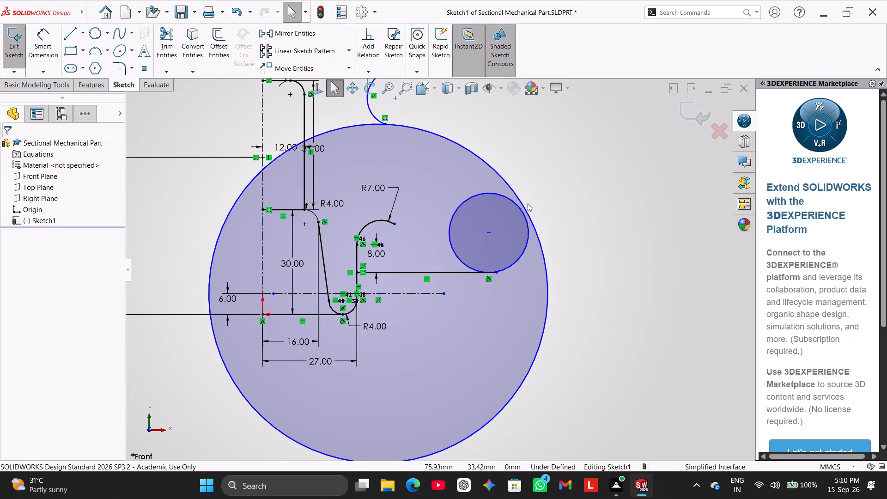
Make the small circle tangent to the large circle.
{"action": "left_click", "coordinate": [522, 215]}
{"action": "left_click", "coordinate": [525, 212], "text": "ctrl"}
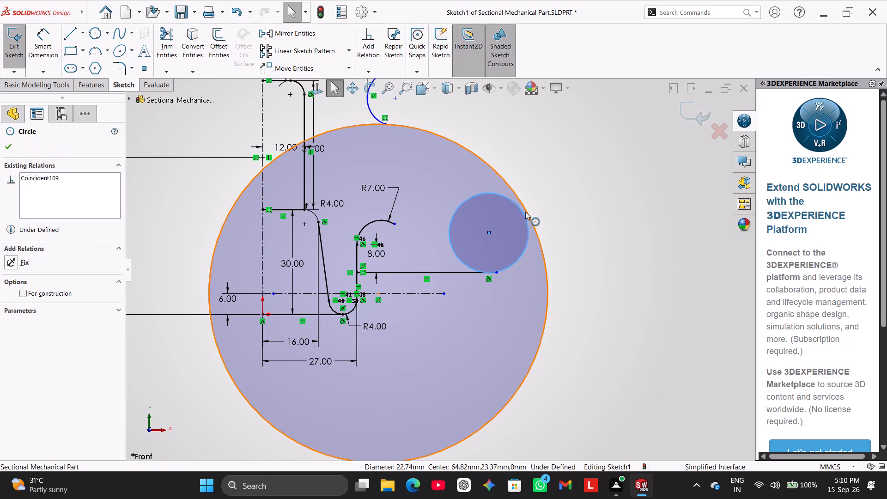
{"action": "left_click", "coordinate": [21, 322]}
{"action": "left_click", "coordinate": [596, 189]}
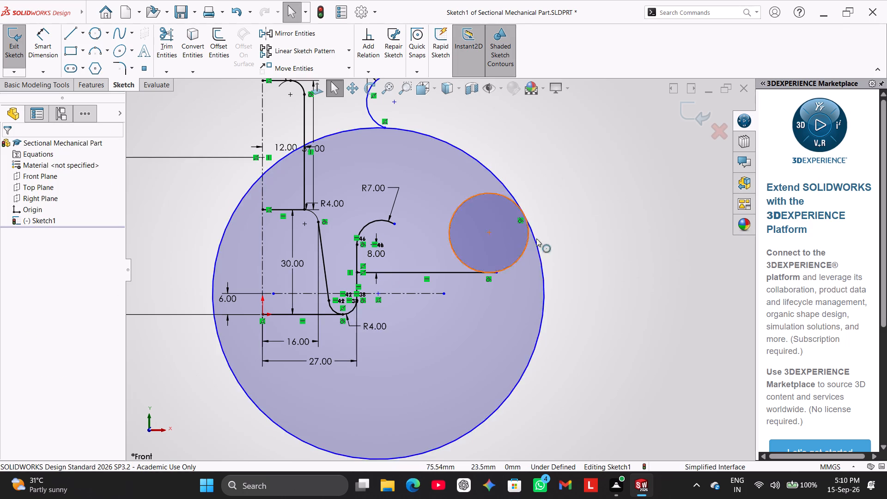
Trim the line's overhang past the small circle and the circle's inner portion, keeping the arc between the line and the large circle.
{"action": "scroll", "coordinate": [532, 247], "scroll_direction": "down", "scroll_amount": 7}
{"action": "left_click", "coordinate": [175, 37]}
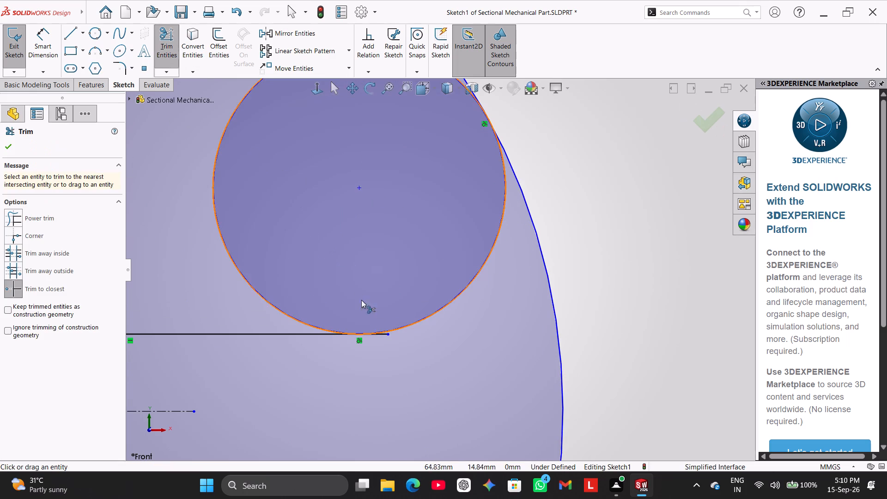
{"action": "scroll", "coordinate": [378, 339], "scroll_direction": "down", "scroll_amount": 3}
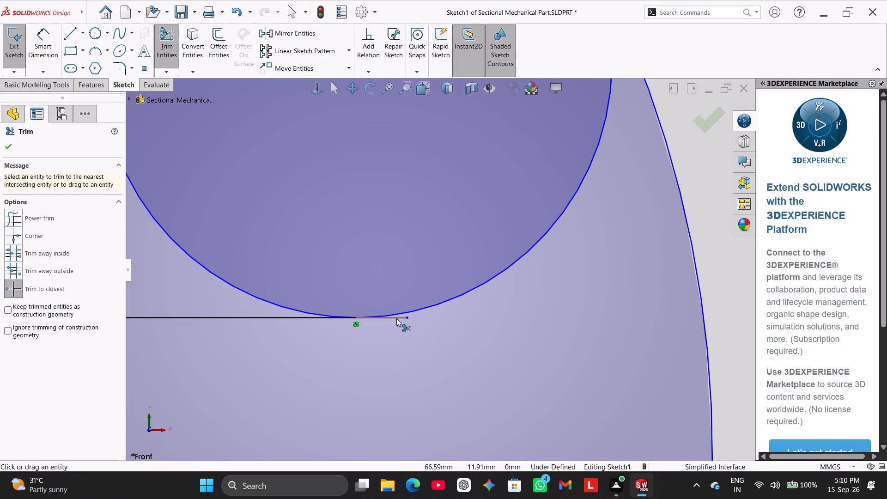
{"action": "left_click", "coordinate": [396, 318]}
{"action": "scroll", "coordinate": [408, 319], "scroll_direction": "up", "scroll_amount": 6}
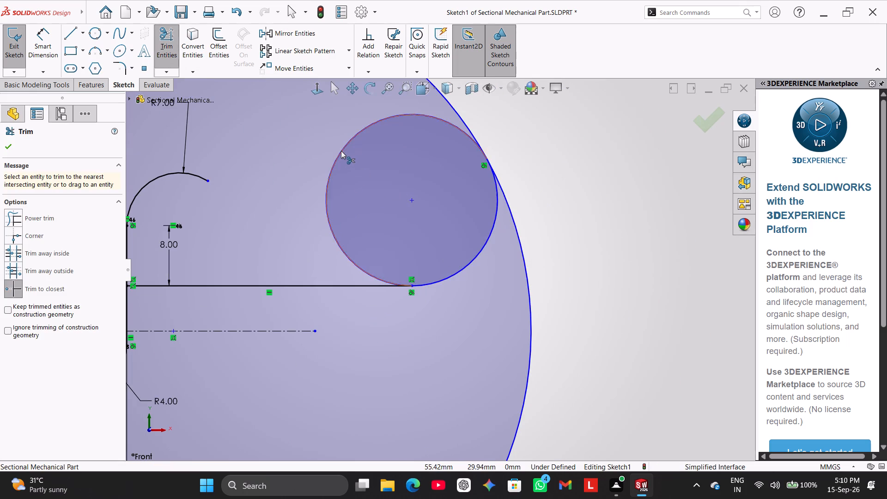
{"action": "left_click", "coordinate": [341, 151]}
{"action": "scroll", "coordinate": [580, 195], "scroll_direction": "up", "scroll_amount": 4}
{"action": "right_click", "coordinate": [547, 192]}
{"action": "left_click", "coordinate": [595, 223]}
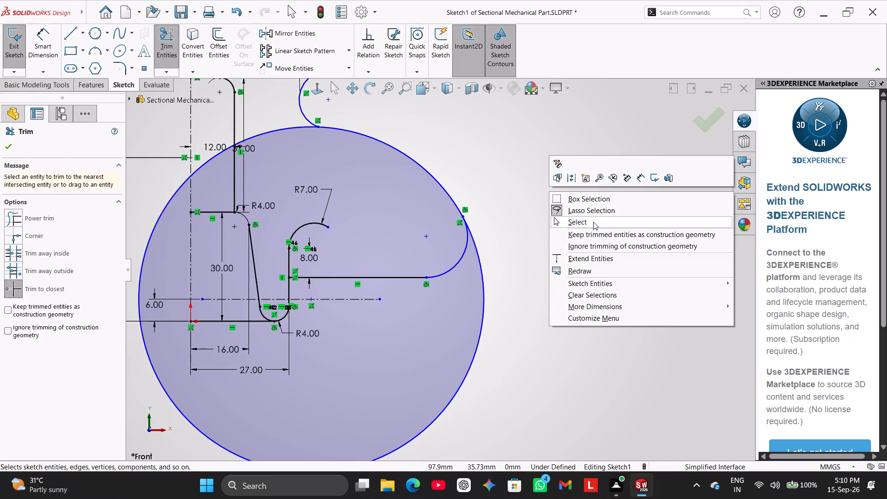
Dimension the arc between the horizontal line and the large circle with a 7 mm radius.
{"action": "left_click", "coordinate": [49, 47]}
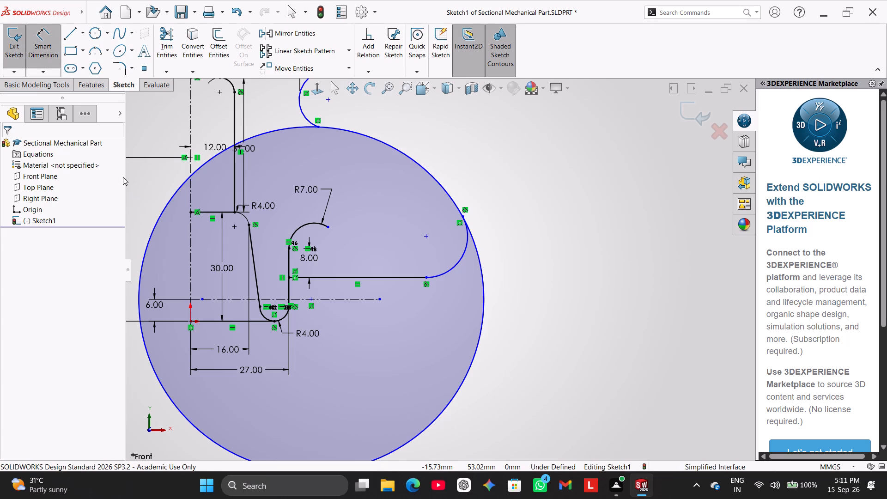
{"action": "left_click", "coordinate": [459, 264]}
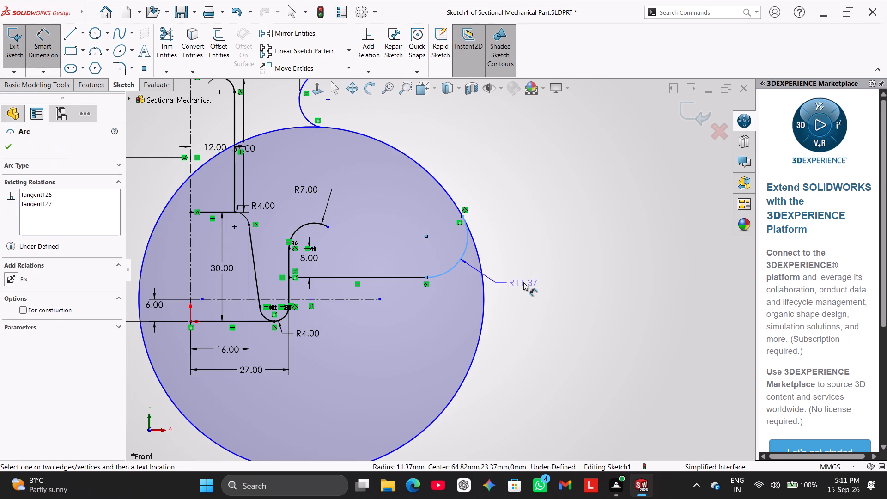
{"action": "left_click", "coordinate": [529, 284]}
{"action": "key", "text": "7"}
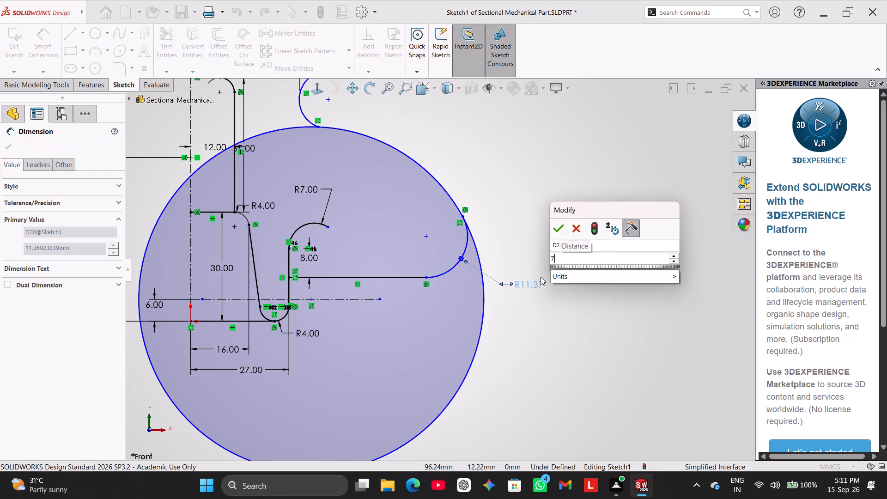
{"action": "key", "text": "Return"}
{"action": "right_click", "coordinate": [544, 224]}
{"action": "left_click", "coordinate": [578, 255]}
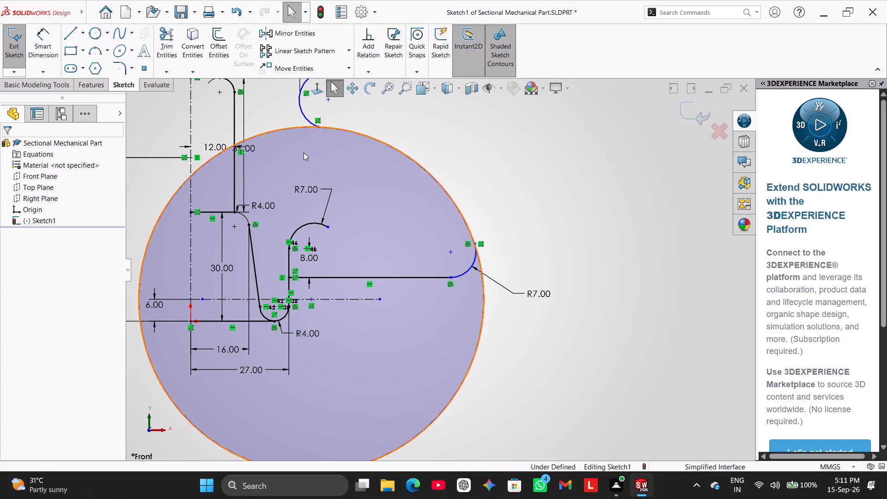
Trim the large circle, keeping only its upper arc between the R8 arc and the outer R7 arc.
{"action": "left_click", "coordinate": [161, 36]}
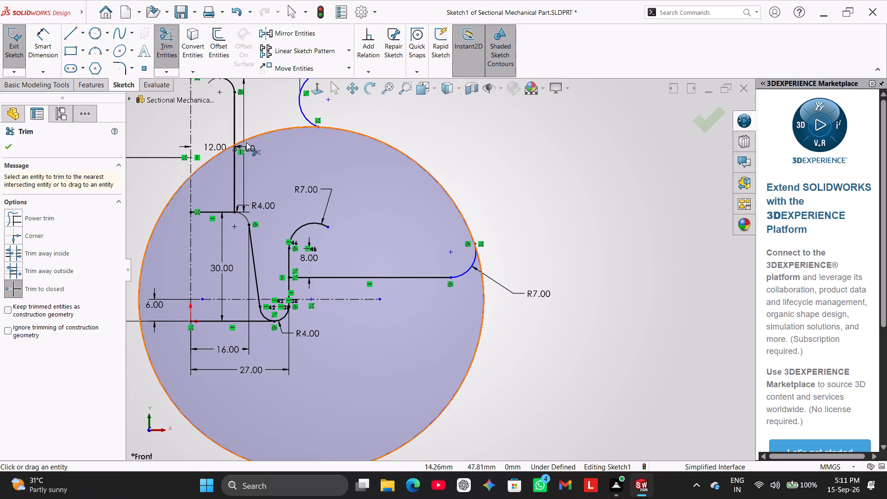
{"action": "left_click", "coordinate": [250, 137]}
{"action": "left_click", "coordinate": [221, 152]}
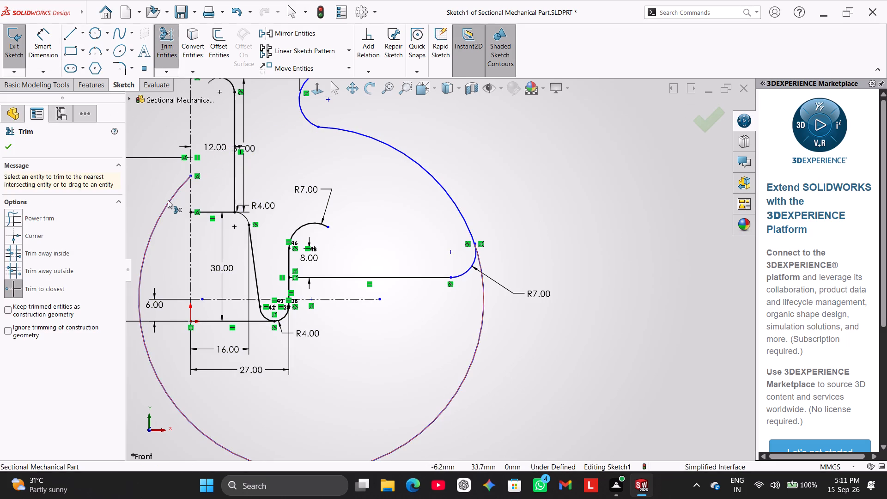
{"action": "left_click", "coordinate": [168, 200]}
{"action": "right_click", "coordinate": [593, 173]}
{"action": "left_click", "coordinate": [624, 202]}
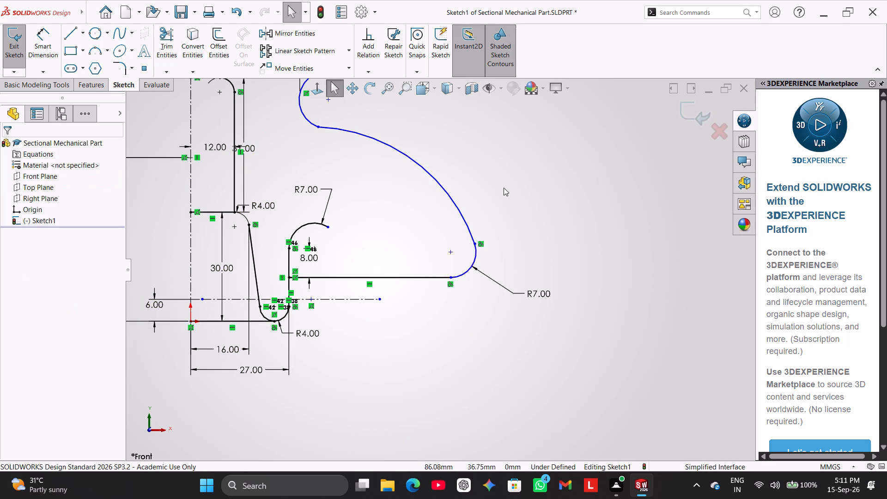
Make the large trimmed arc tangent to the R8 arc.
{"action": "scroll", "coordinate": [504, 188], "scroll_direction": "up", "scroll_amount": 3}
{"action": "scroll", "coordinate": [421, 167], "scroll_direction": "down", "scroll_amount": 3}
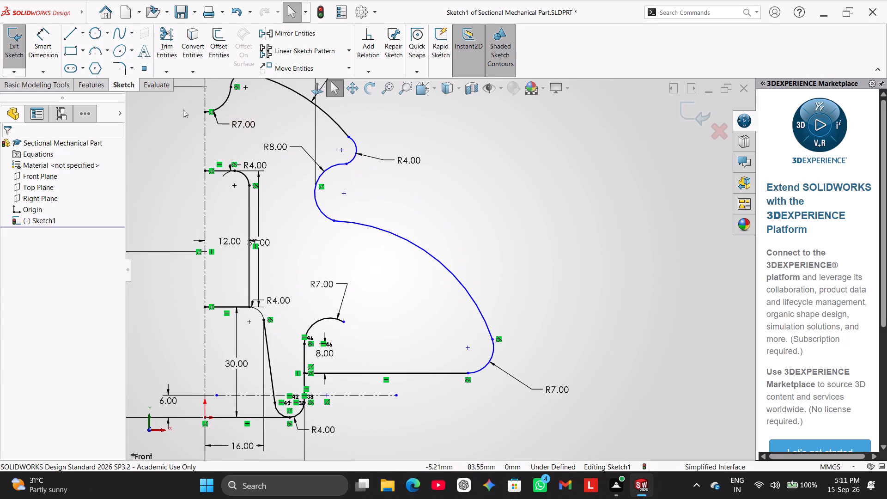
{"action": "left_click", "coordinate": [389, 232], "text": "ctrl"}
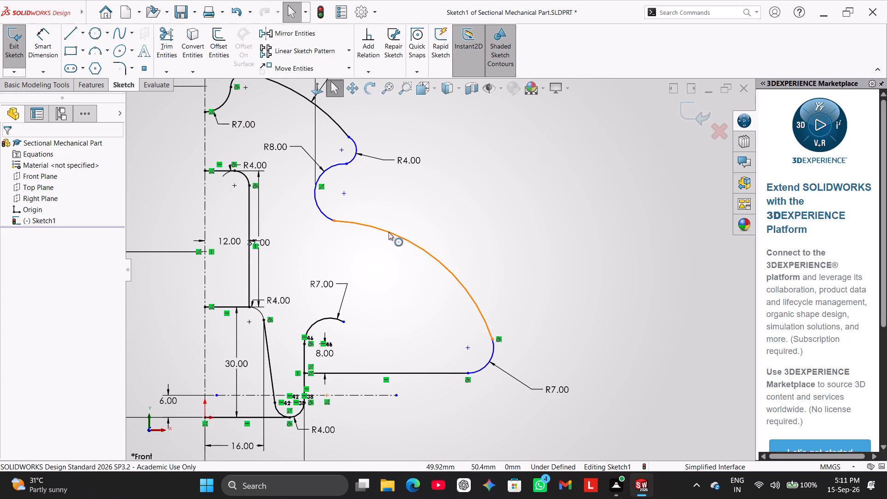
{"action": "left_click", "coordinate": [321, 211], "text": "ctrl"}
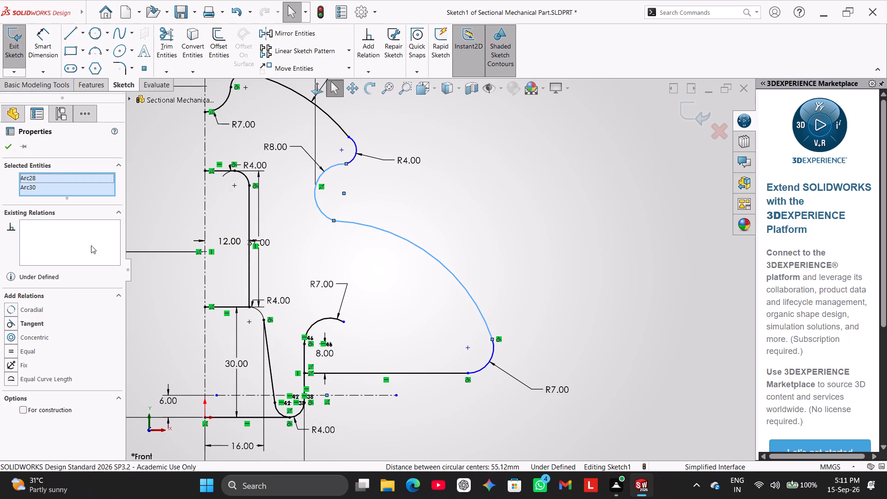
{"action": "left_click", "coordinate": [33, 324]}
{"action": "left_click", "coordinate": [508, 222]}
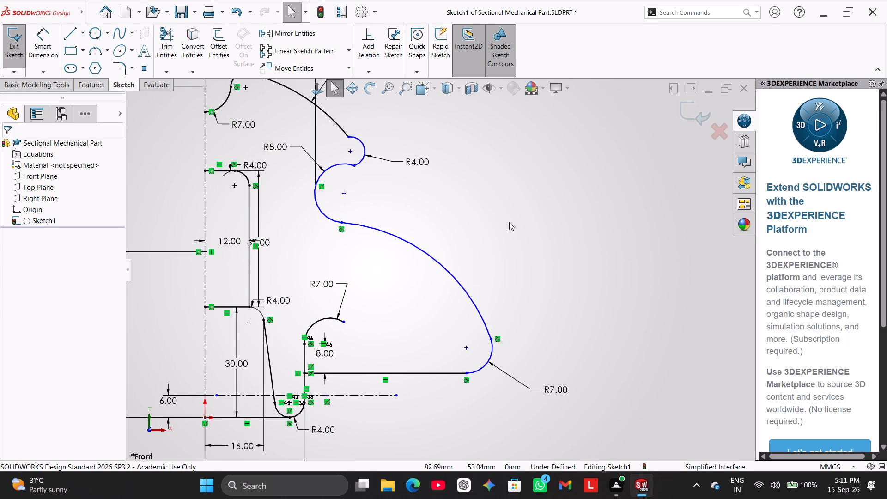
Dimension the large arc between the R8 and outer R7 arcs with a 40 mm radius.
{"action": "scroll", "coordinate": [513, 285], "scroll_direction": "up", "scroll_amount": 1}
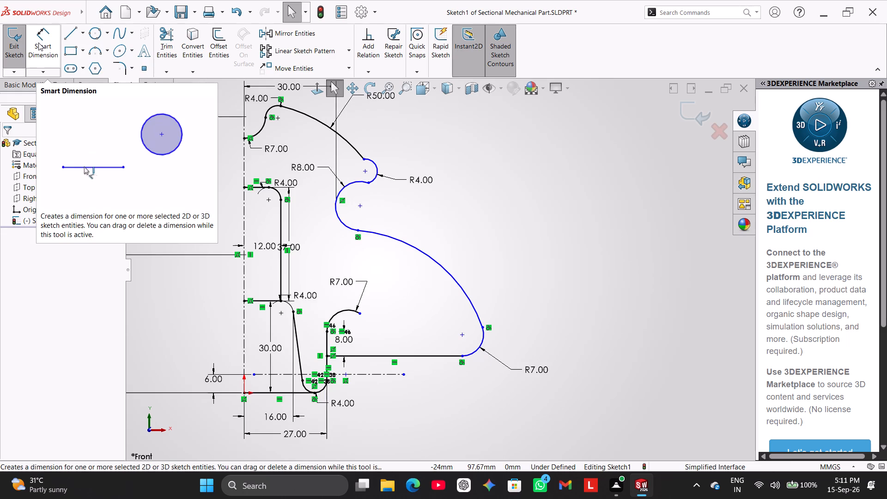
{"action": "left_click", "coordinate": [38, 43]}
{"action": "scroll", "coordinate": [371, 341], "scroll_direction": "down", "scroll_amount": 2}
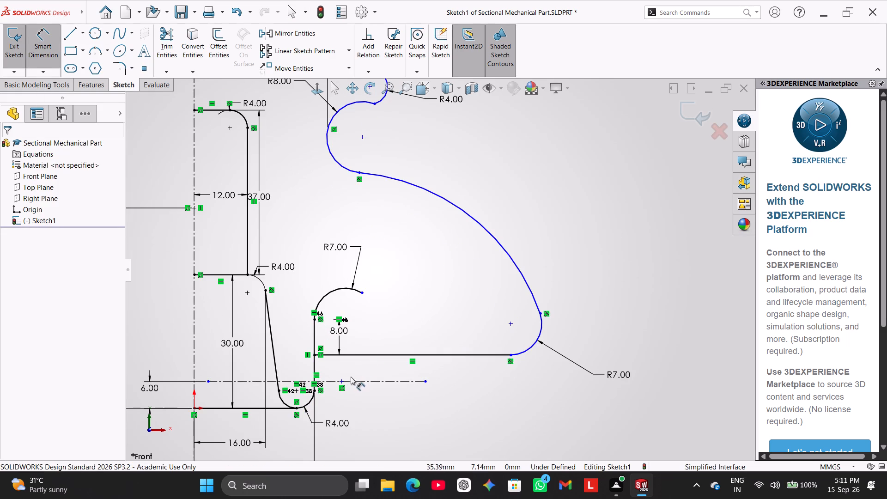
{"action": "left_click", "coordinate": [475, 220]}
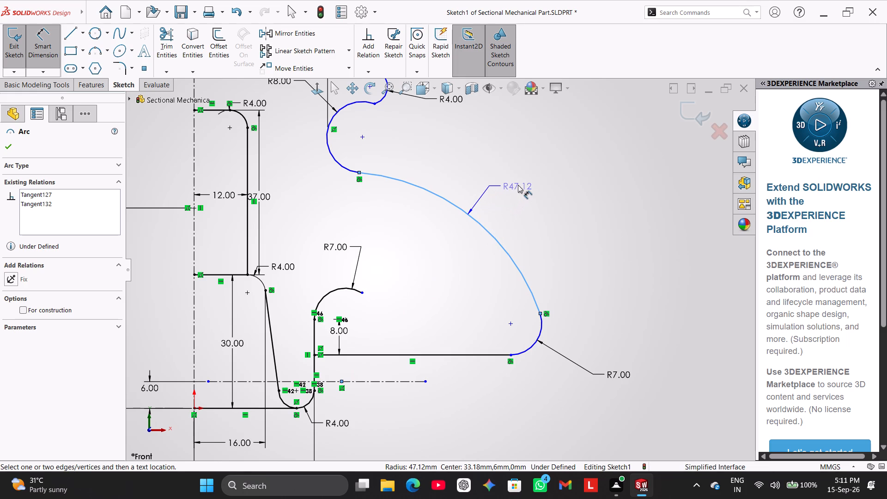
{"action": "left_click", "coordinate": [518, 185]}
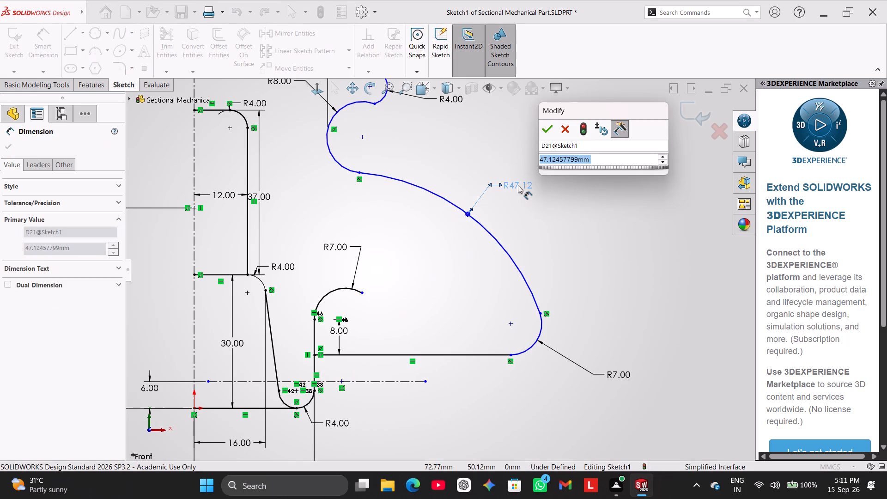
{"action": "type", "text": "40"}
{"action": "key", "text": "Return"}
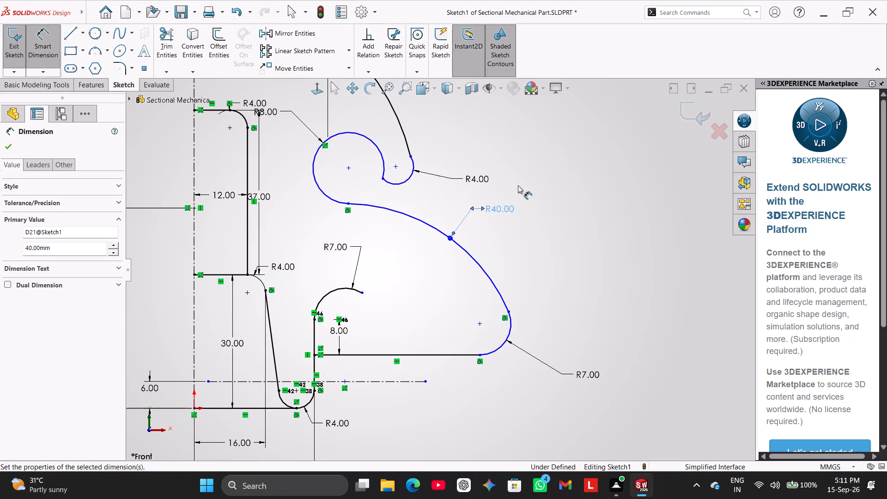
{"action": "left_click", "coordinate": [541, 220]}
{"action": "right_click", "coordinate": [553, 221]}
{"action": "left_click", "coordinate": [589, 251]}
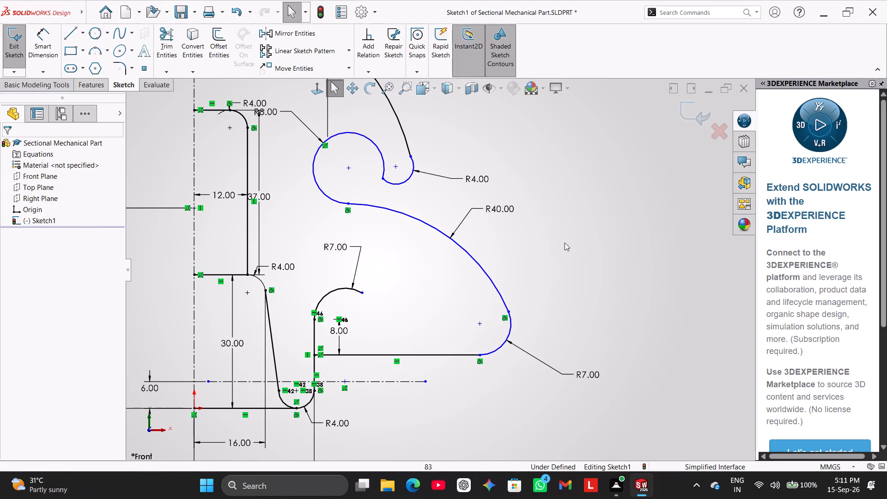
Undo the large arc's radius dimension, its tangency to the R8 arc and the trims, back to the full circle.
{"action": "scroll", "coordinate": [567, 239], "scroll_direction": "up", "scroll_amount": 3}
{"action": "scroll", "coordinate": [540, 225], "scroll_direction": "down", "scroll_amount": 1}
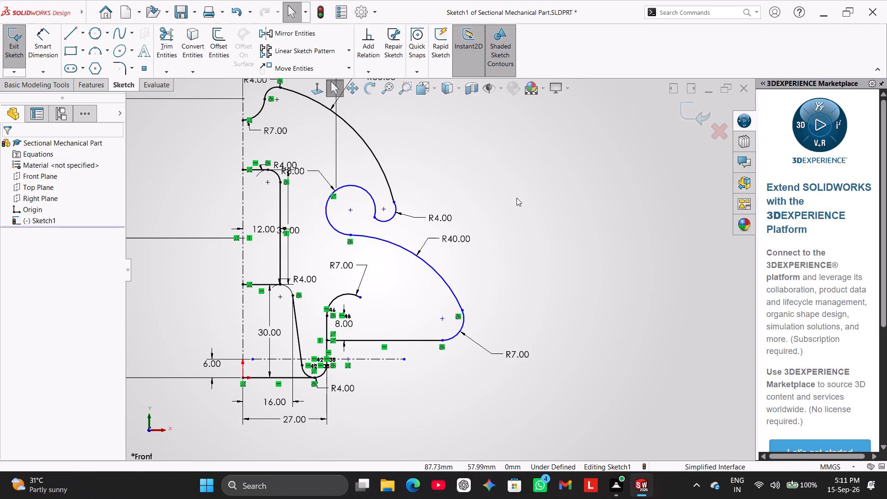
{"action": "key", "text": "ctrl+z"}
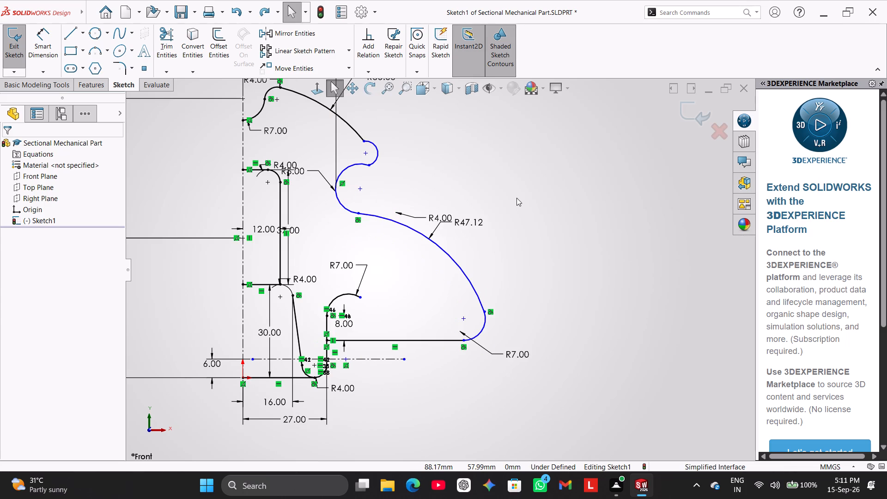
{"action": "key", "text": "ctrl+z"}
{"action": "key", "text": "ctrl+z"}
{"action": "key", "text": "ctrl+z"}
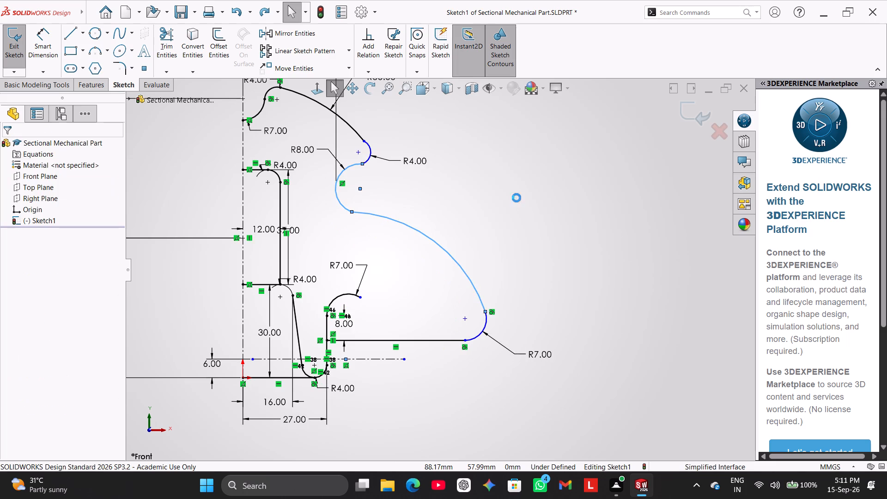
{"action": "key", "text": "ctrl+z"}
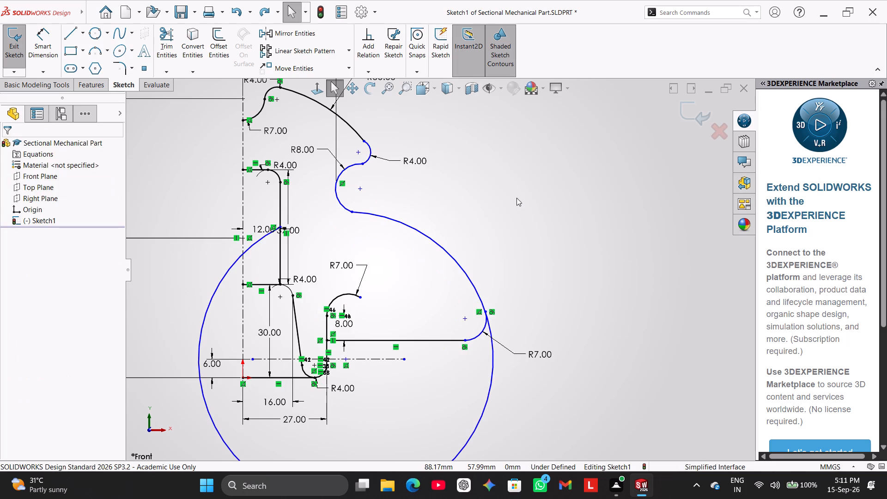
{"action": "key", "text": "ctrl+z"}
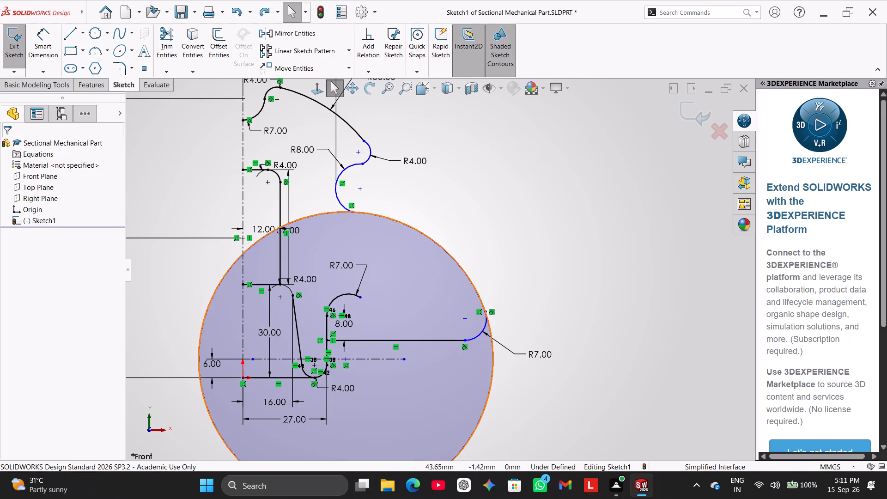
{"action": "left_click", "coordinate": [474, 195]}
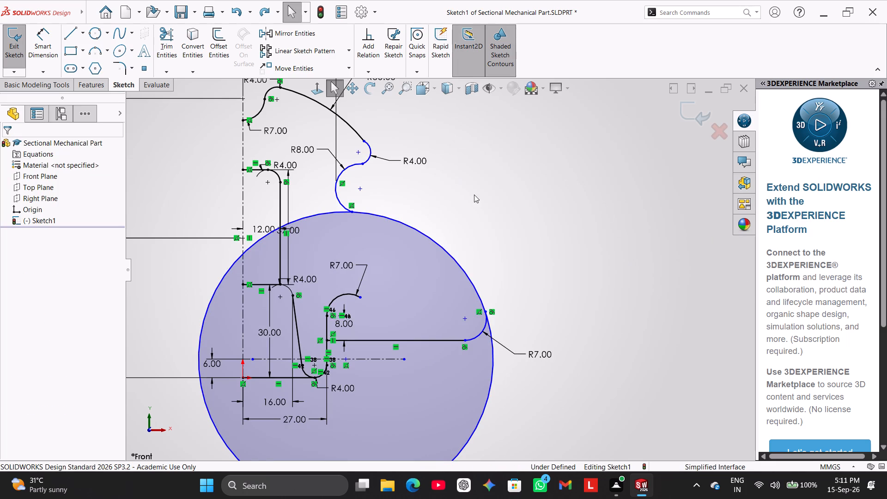
Dimension the large circle with a 90 mm diameter.
{"action": "left_click", "coordinate": [41, 54]}
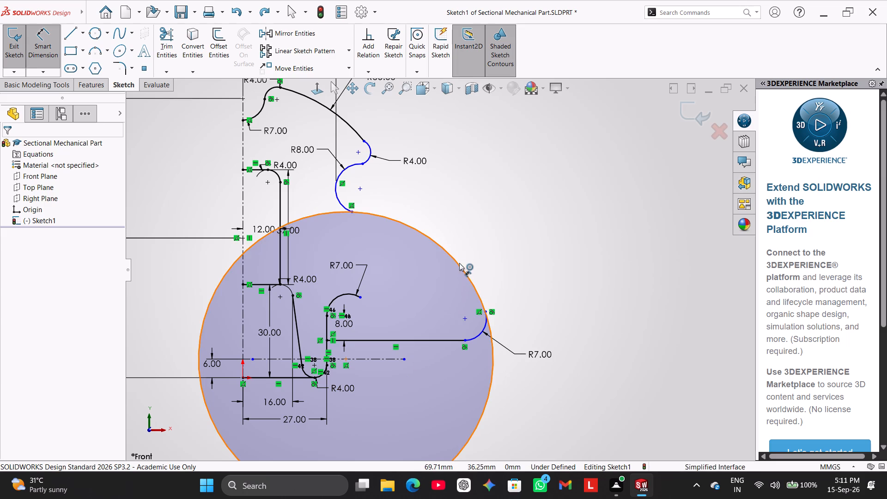
{"action": "left_click", "coordinate": [459, 262]}
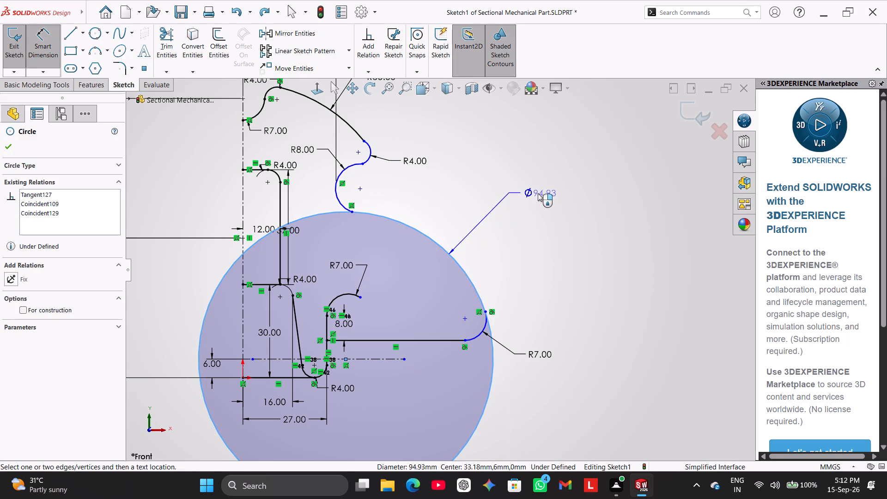
{"action": "left_click", "coordinate": [526, 197]}
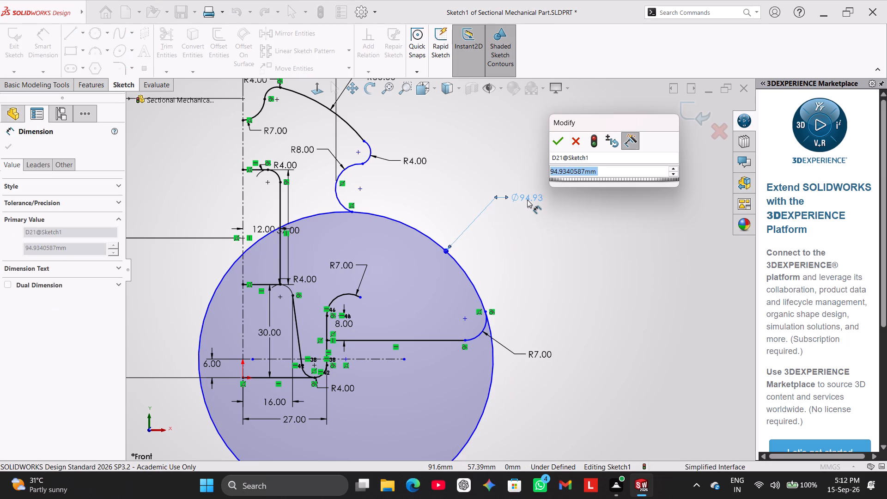
{"action": "type", "text": "90"}
{"action": "key", "text": "Return"}
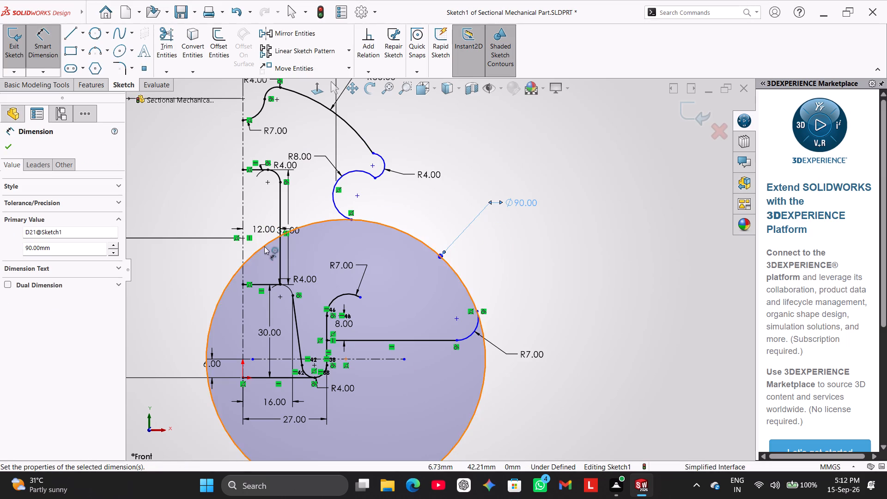
{"action": "right_click", "coordinate": [527, 158]}
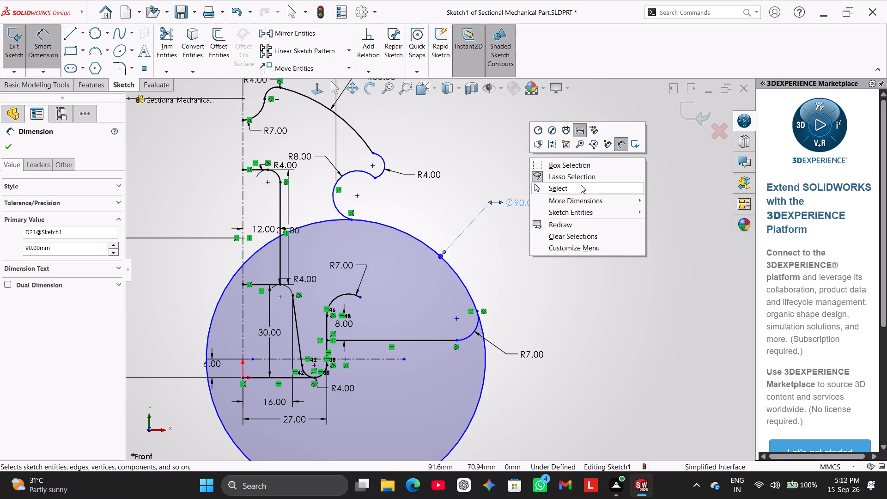
{"action": "left_click", "coordinate": [581, 185]}
{"action": "left_click", "coordinate": [534, 247]}
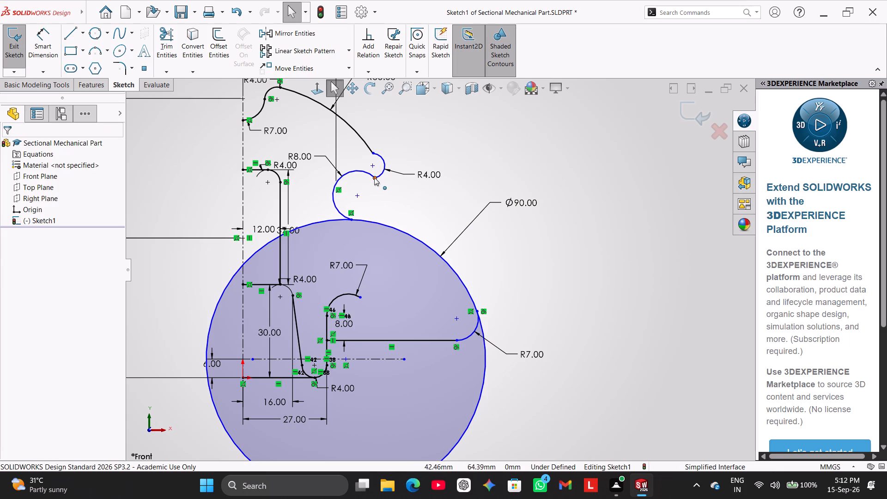
Move the shared endpoint of the R4 and R8 arcs towards the centreline, to about X 36.67, Y 66.89 mm.
{"action": "left_click_drag", "start_coordinate": [373, 176], "coordinate": [355, 172]}
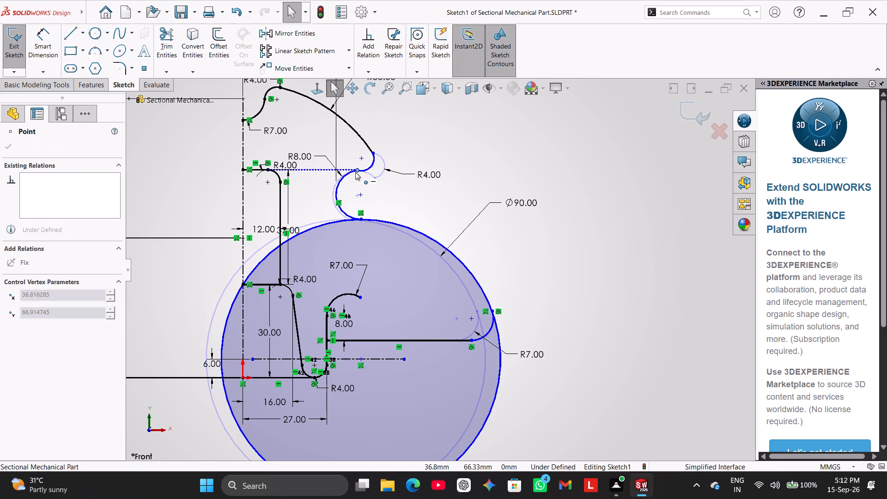
{"action": "left_click_drag", "start_coordinate": [355, 172], "coordinate": [354, 172]}
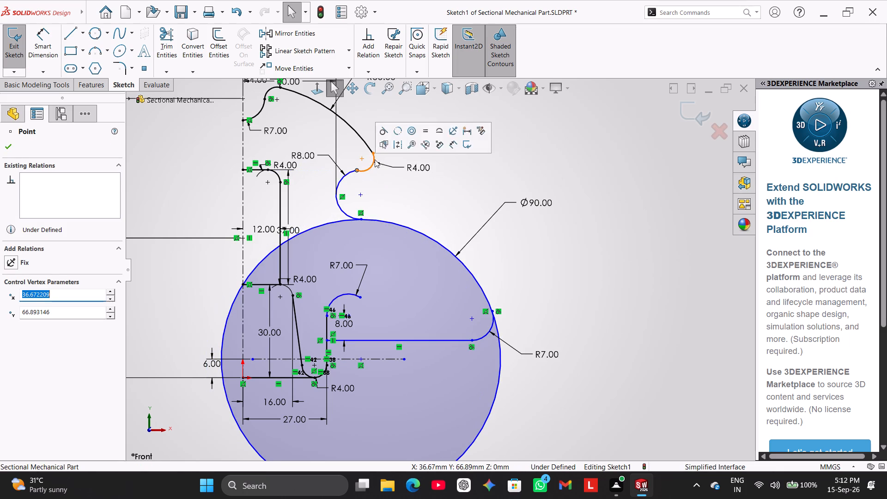
{"action": "left_click", "coordinate": [421, 190]}
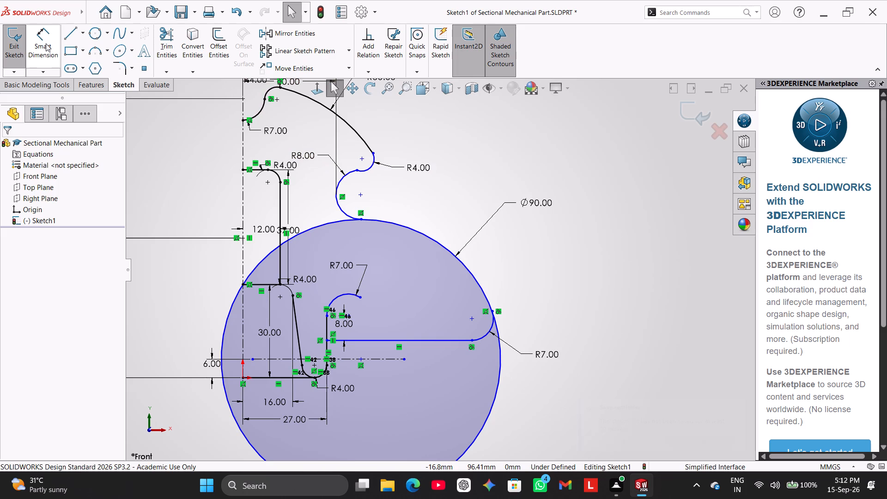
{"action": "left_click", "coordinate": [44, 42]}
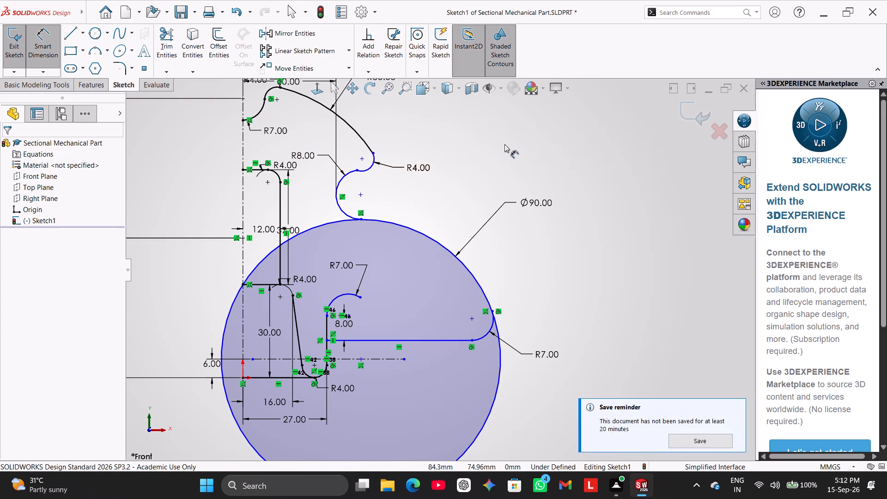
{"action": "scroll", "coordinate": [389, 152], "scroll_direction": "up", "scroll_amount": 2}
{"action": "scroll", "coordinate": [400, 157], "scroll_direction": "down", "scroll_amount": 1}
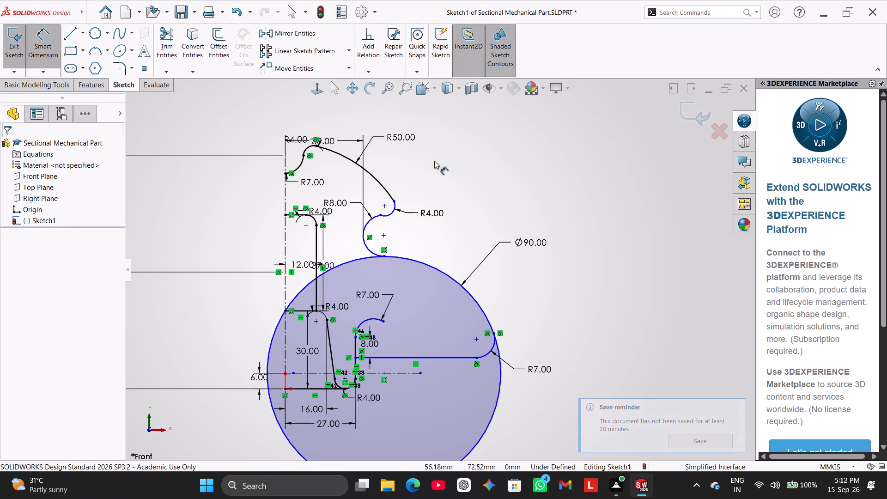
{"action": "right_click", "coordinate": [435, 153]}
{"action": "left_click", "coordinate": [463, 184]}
Move the centre of the outer R4 arc to about X 38.19, Y 70.92 mm.
{"action": "left_click_drag", "start_coordinate": [386, 206], "coordinate": [401, 205]}
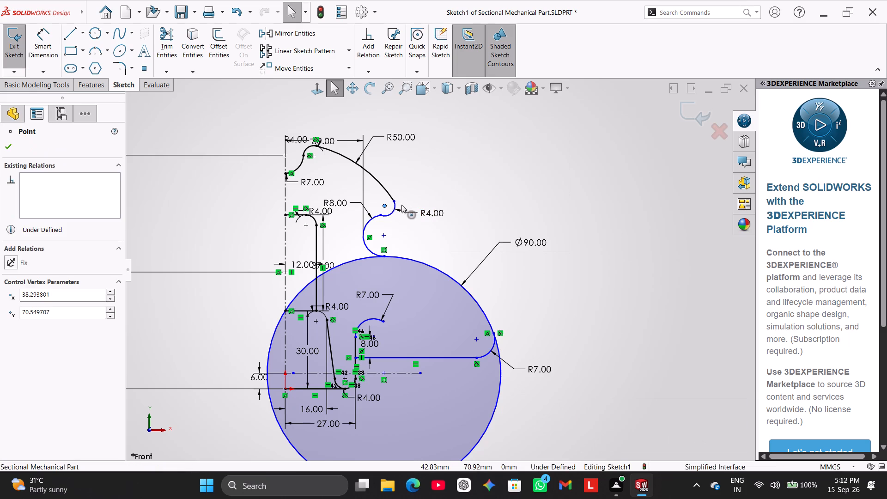
{"action": "left_click_drag", "start_coordinate": [401, 205], "coordinate": [400, 184]}
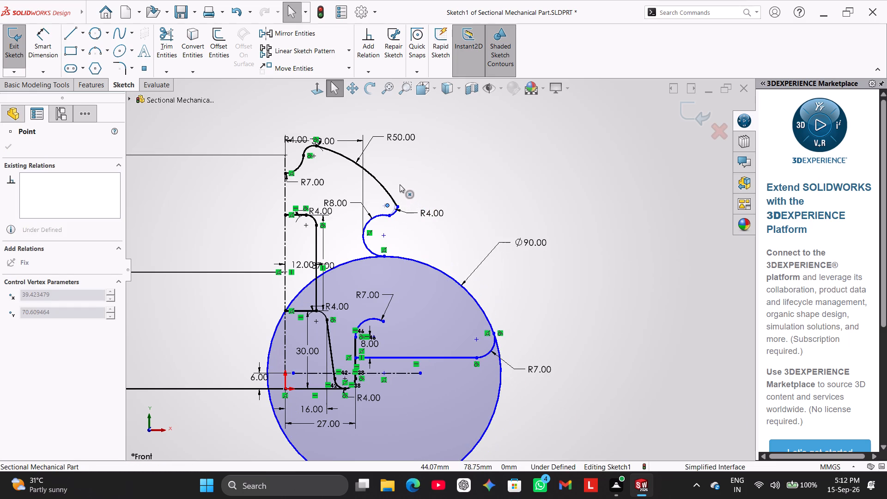
{"action": "left_click_drag", "start_coordinate": [400, 184], "coordinate": [396, 167]}
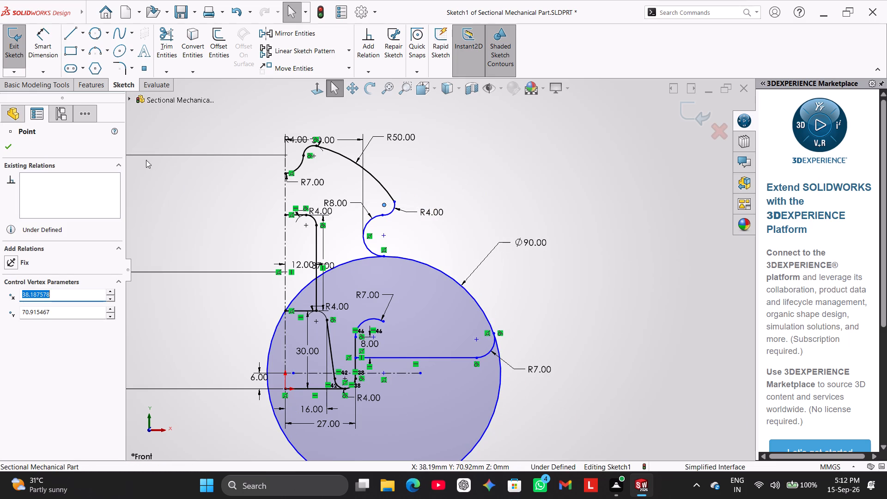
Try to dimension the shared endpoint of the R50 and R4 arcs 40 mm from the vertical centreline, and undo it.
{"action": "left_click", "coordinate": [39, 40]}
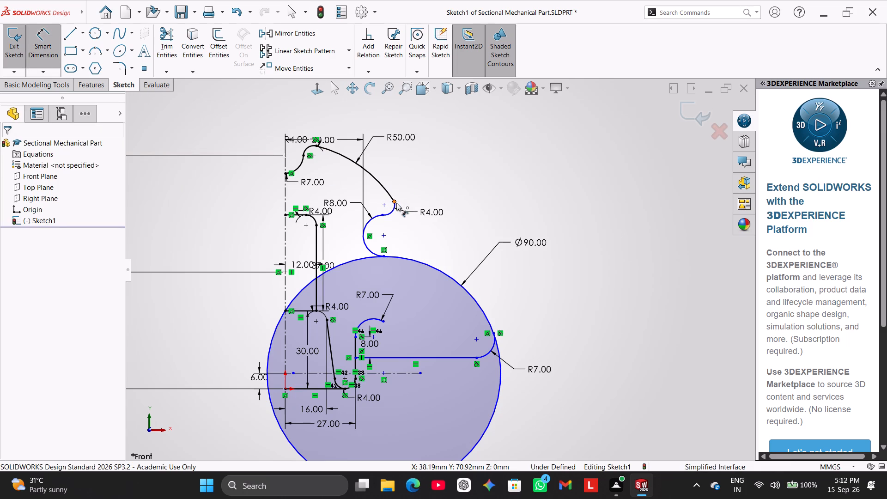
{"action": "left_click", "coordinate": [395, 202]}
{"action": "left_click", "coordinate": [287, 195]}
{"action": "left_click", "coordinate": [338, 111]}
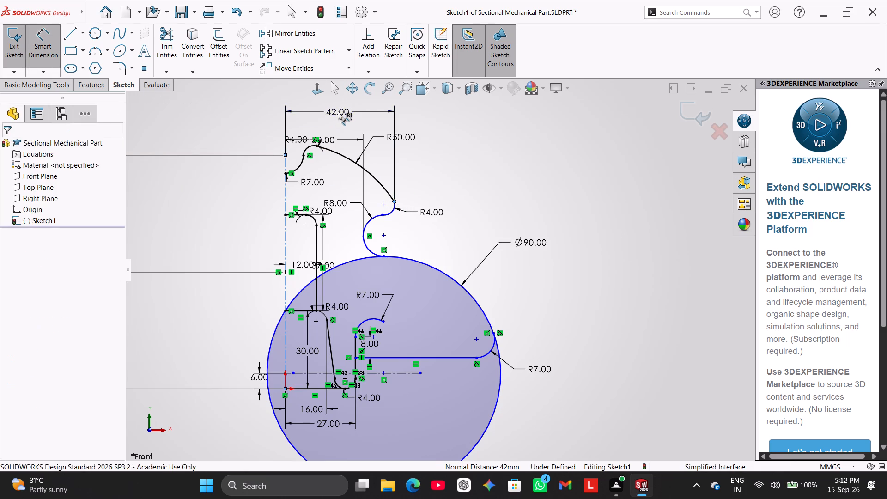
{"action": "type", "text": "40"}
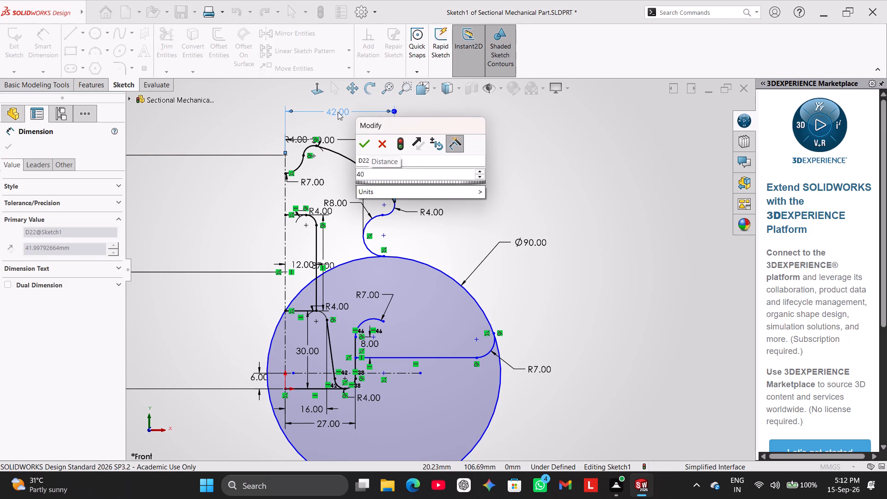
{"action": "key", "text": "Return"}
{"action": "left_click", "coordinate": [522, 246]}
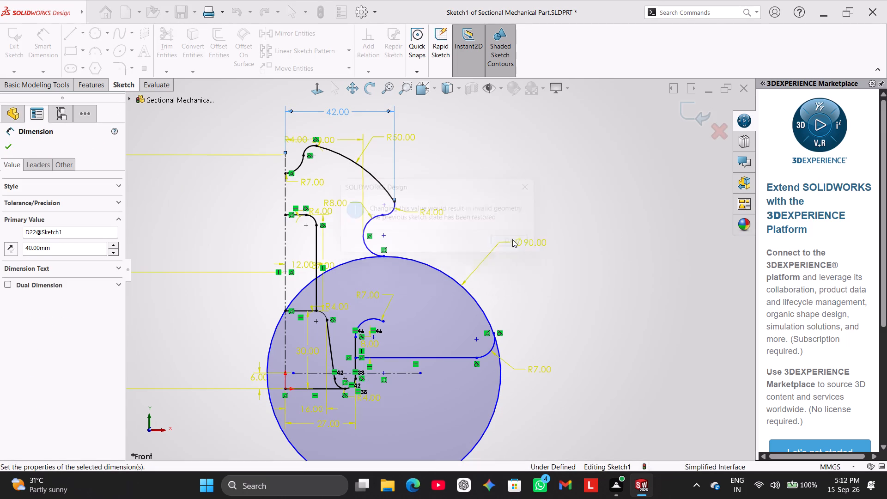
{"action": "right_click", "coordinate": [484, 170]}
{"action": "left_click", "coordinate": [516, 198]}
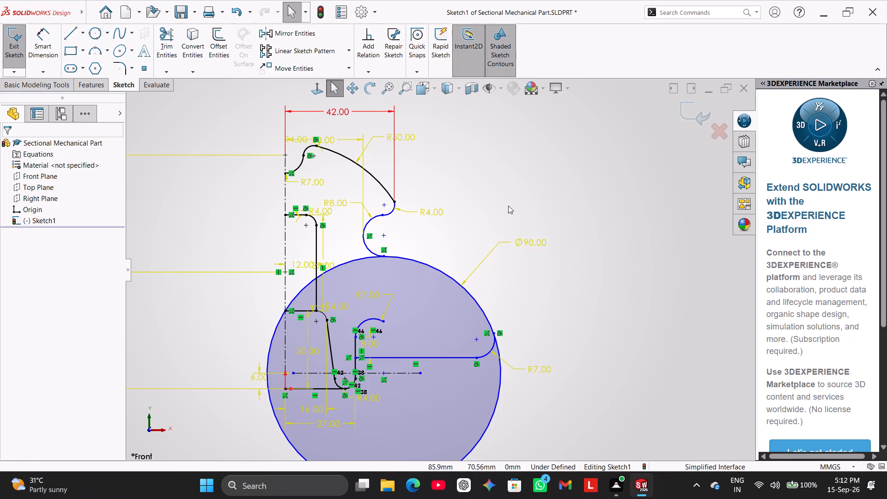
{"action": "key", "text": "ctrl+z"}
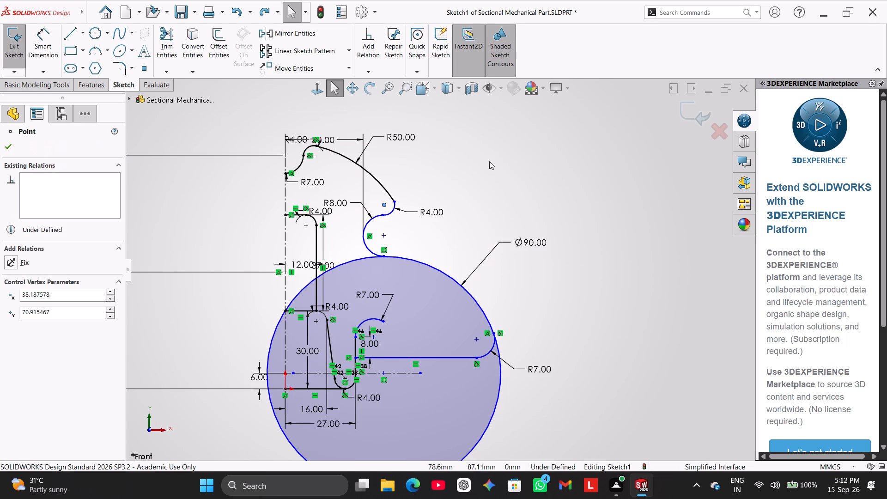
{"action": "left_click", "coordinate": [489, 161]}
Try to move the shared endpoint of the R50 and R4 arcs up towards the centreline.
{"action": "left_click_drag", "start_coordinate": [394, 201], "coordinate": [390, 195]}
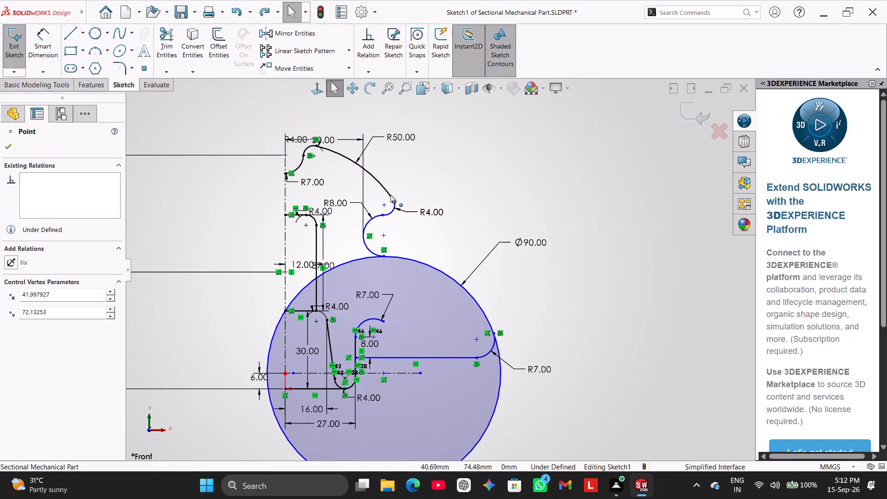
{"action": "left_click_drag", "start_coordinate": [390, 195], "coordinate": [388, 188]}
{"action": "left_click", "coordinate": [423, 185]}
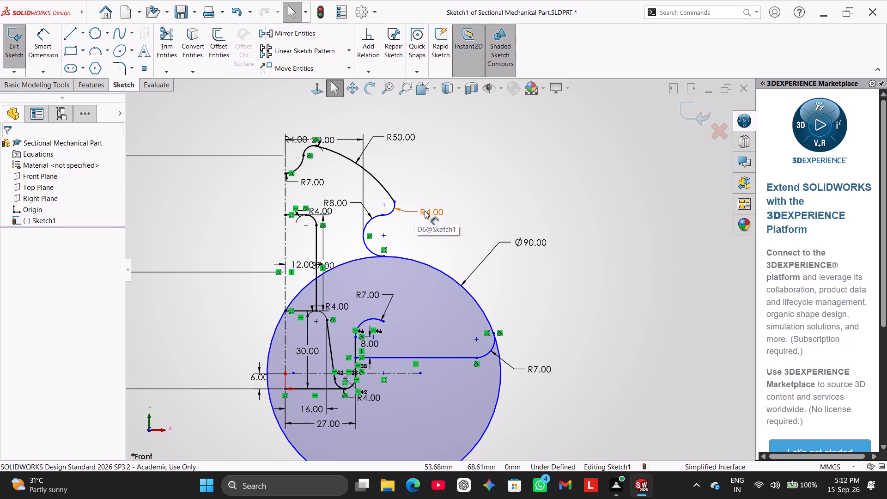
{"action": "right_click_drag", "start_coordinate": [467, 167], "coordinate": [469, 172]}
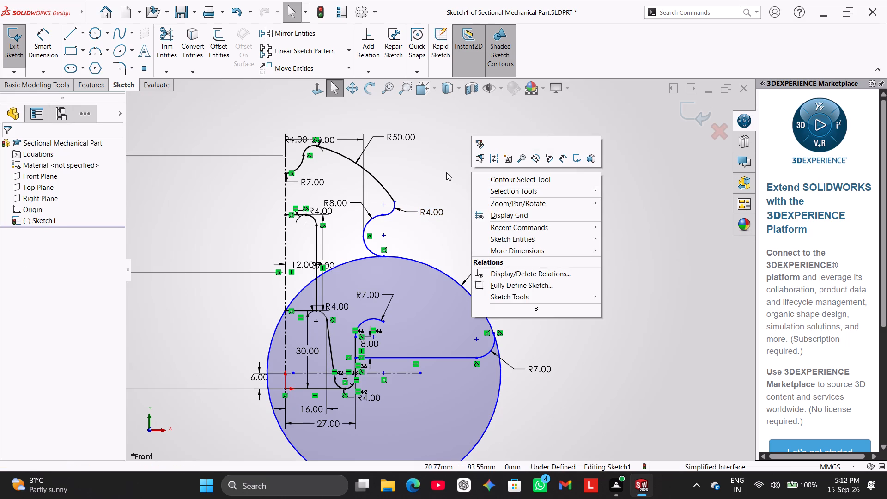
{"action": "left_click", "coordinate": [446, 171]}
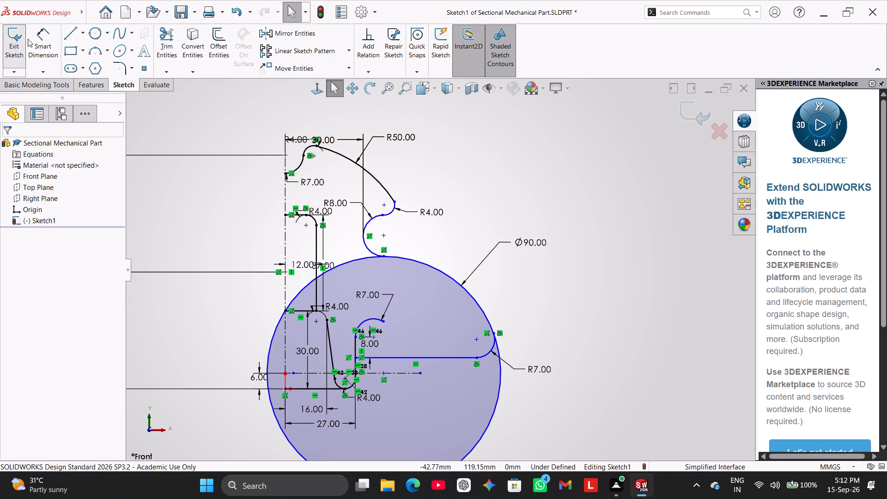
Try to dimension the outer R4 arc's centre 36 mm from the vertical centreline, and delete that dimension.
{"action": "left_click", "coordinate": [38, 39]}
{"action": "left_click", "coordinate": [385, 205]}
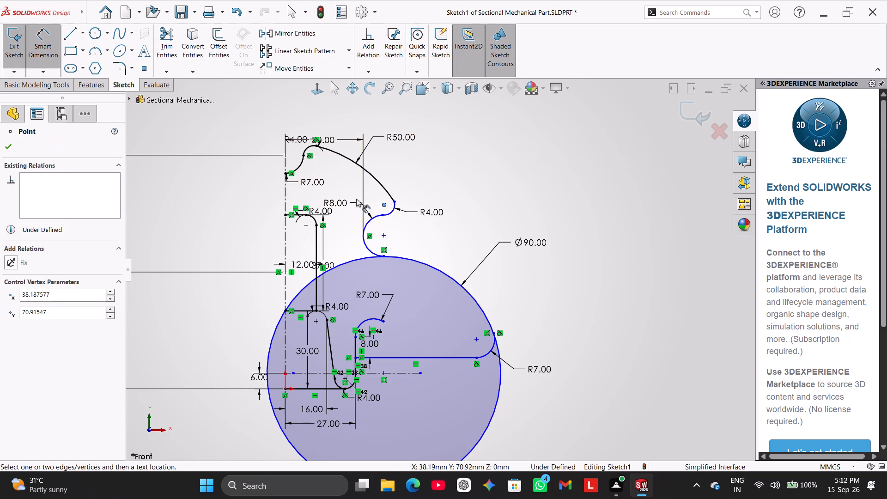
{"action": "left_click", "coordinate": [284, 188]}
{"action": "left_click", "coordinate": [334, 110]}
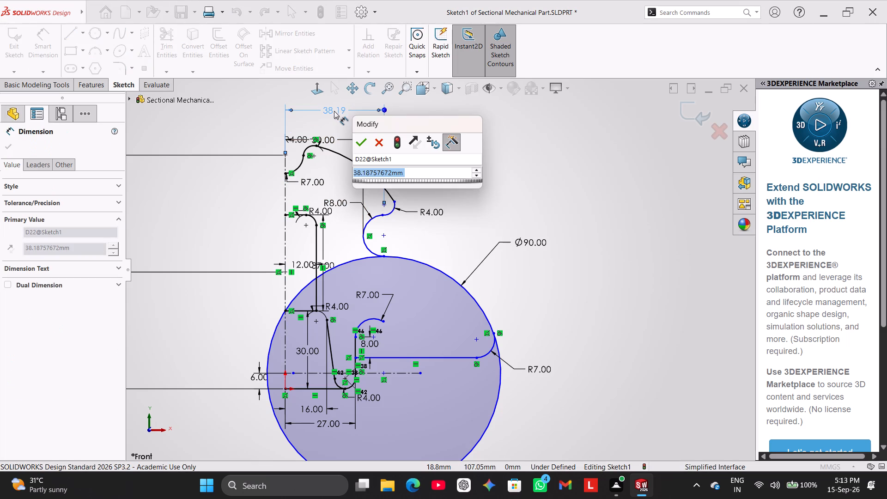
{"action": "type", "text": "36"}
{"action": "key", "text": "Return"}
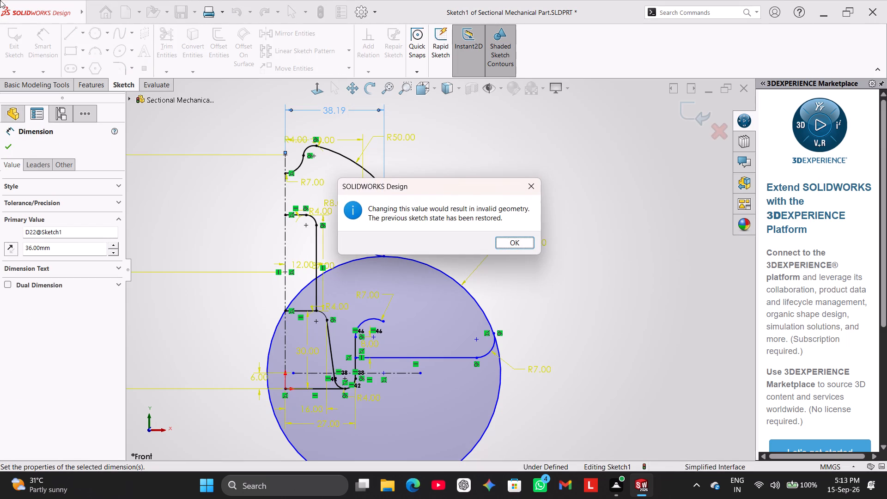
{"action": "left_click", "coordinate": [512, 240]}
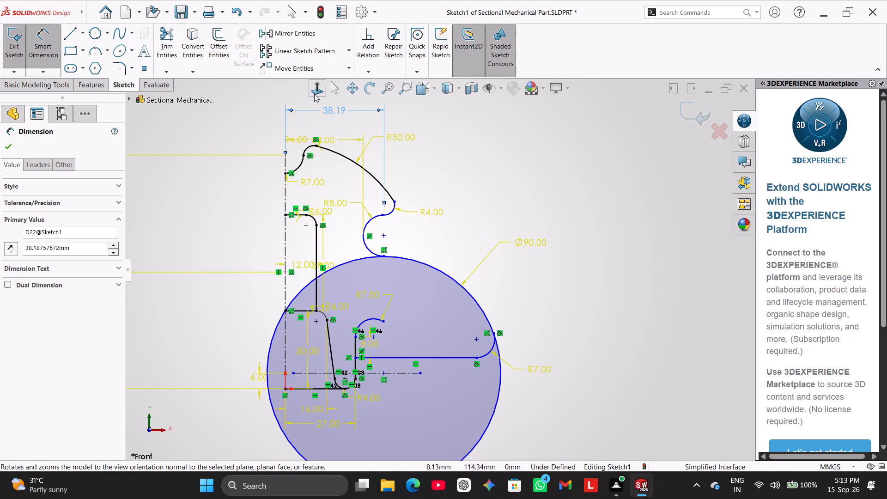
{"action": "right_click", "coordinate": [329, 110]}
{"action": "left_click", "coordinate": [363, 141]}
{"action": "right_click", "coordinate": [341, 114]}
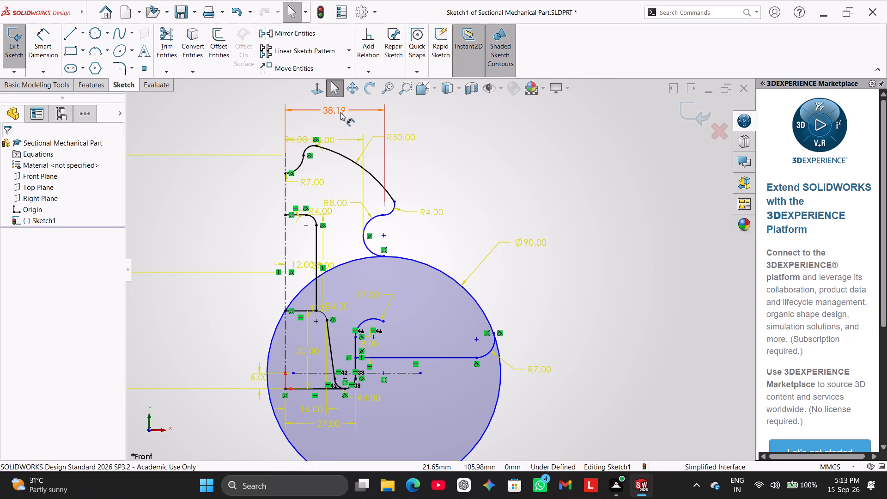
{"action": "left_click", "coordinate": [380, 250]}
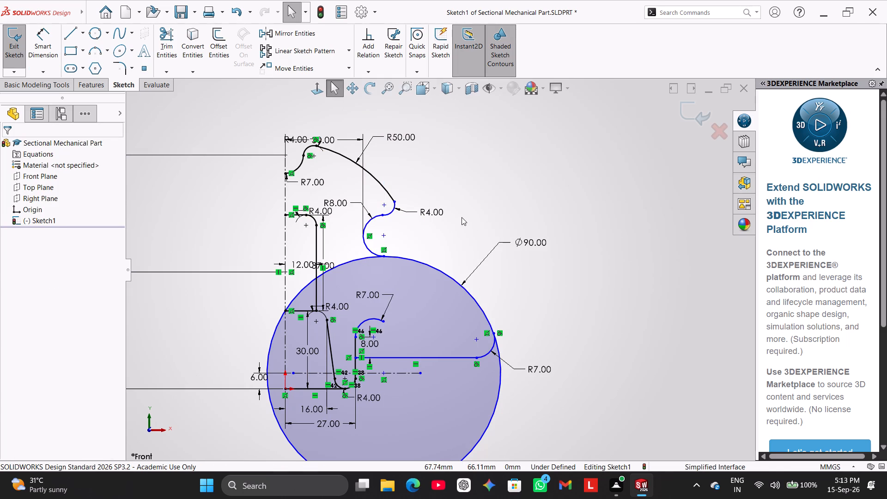
Trim the 90 mm circle down to the arc joining the R8 arc and the outer R7 arc.
{"action": "left_click", "coordinate": [162, 46]}
{"action": "left_click", "coordinate": [350, 265]}
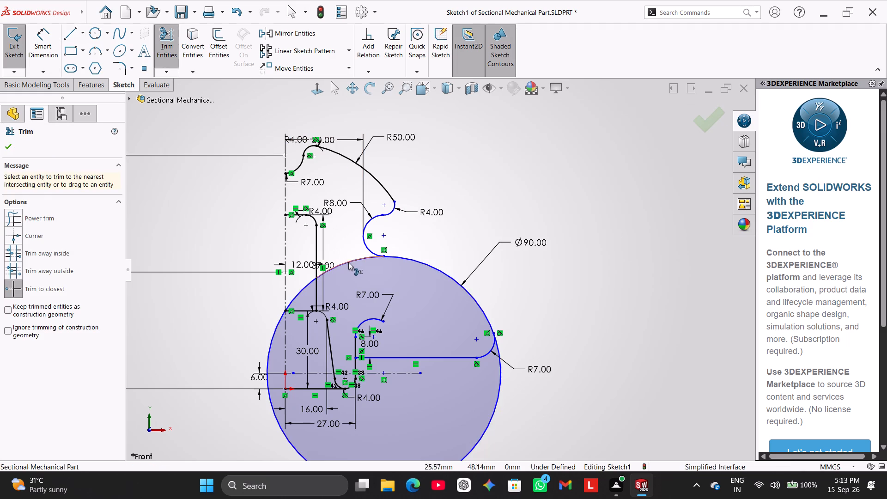
{"action": "left_click", "coordinate": [344, 259]}
{"action": "left_click", "coordinate": [348, 263]}
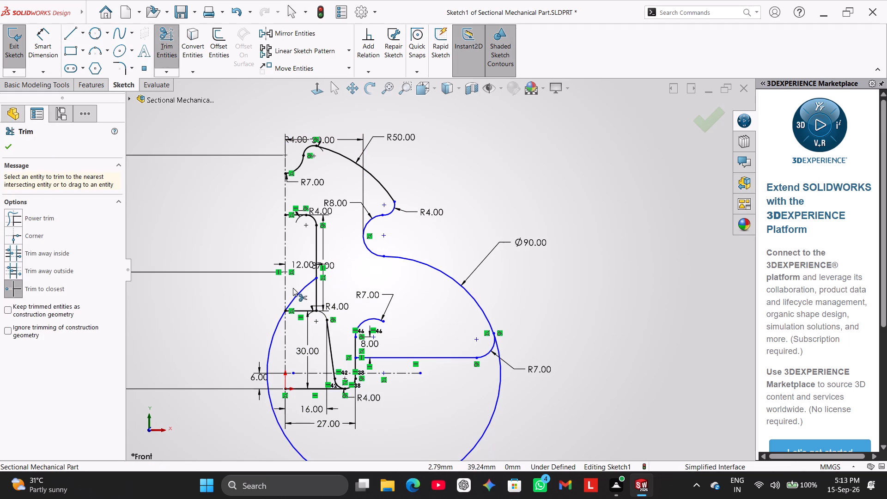
{"action": "left_click", "coordinate": [298, 292]}
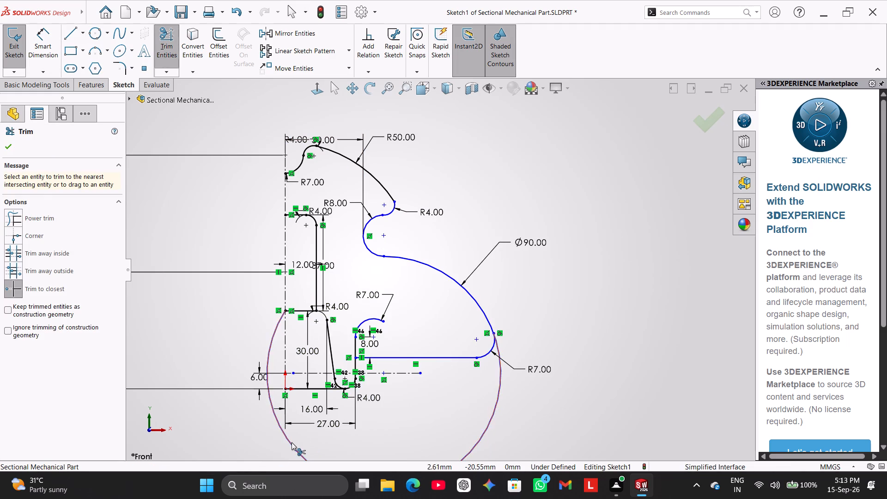
{"action": "left_click", "coordinate": [292, 442]}
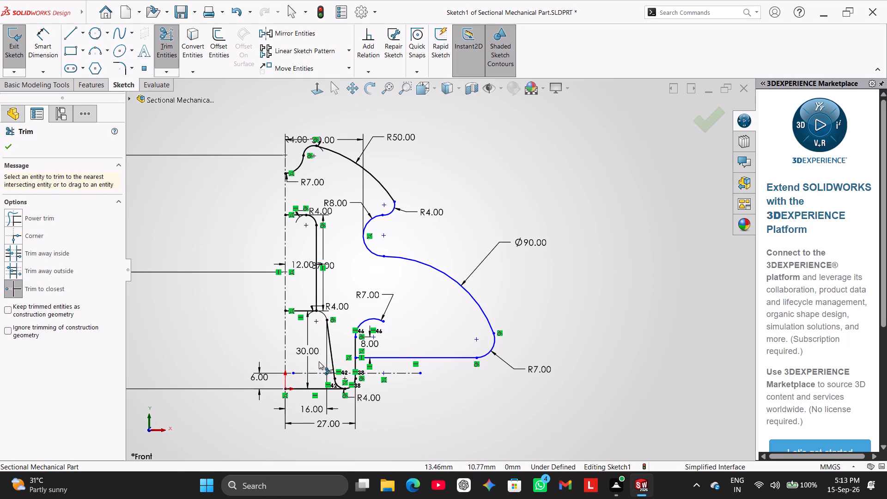
{"action": "right_click", "coordinate": [611, 263]}
{"action": "left_click", "coordinate": [644, 289]}
Replace the large arc's 90 mm diameter dimension with a 40 mm radius dimension.
{"action": "right_click", "coordinate": [532, 246]}
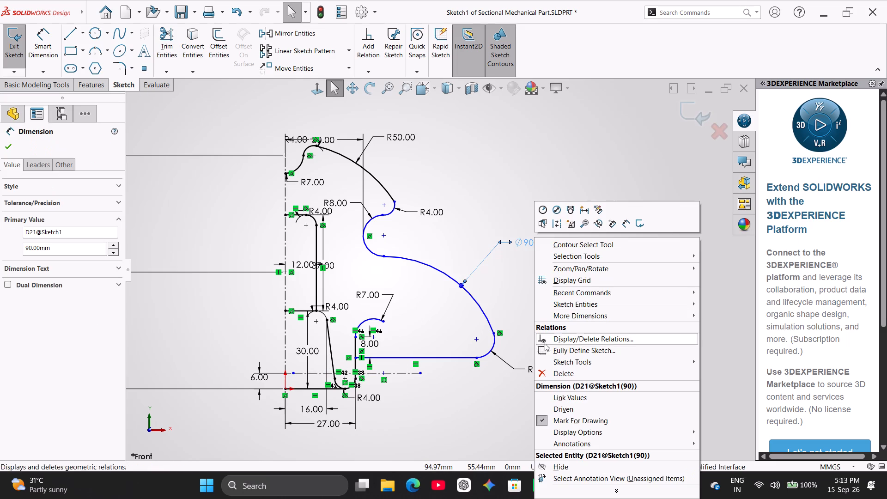
{"action": "left_click", "coordinate": [561, 371]}
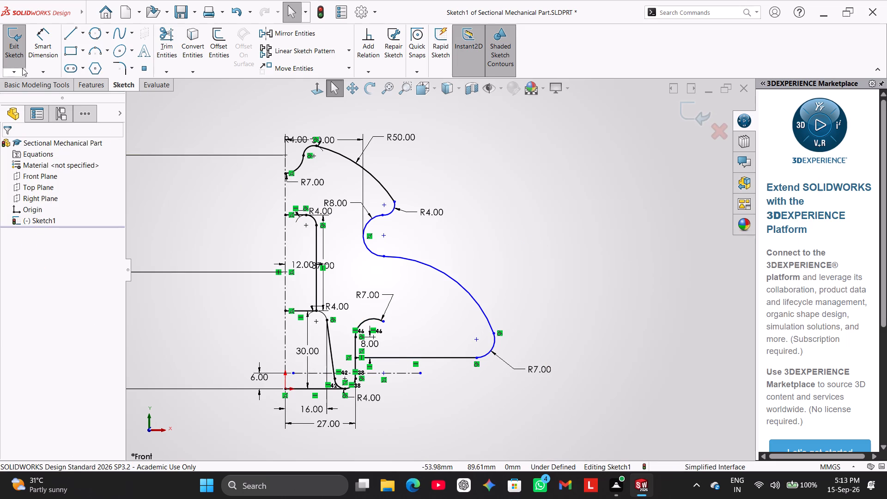
{"action": "left_click_drag", "start_coordinate": [44, 49], "coordinate": [49, 58]}
{"action": "left_click", "coordinate": [462, 287]}
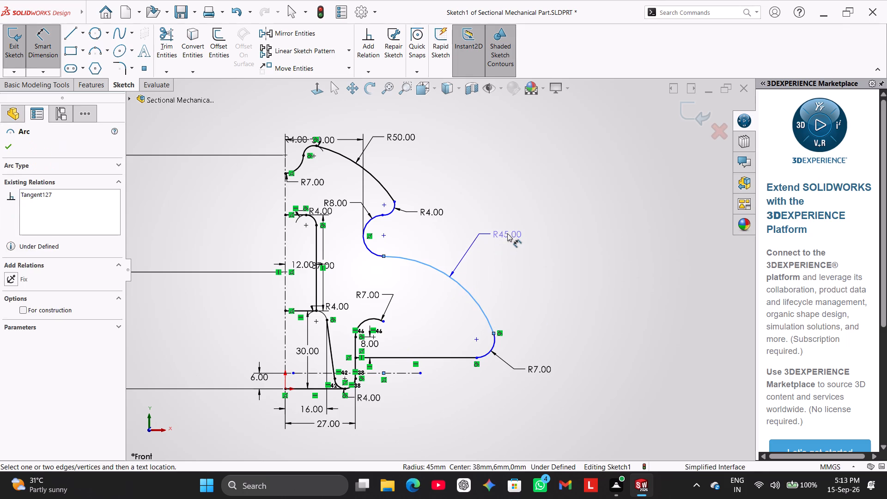
{"action": "left_click", "coordinate": [507, 233]}
{"action": "type", "text": "40"}
{"action": "key", "text": "Return"}
{"action": "left_click", "coordinate": [544, 209]}
{"action": "right_click", "coordinate": [544, 209]}
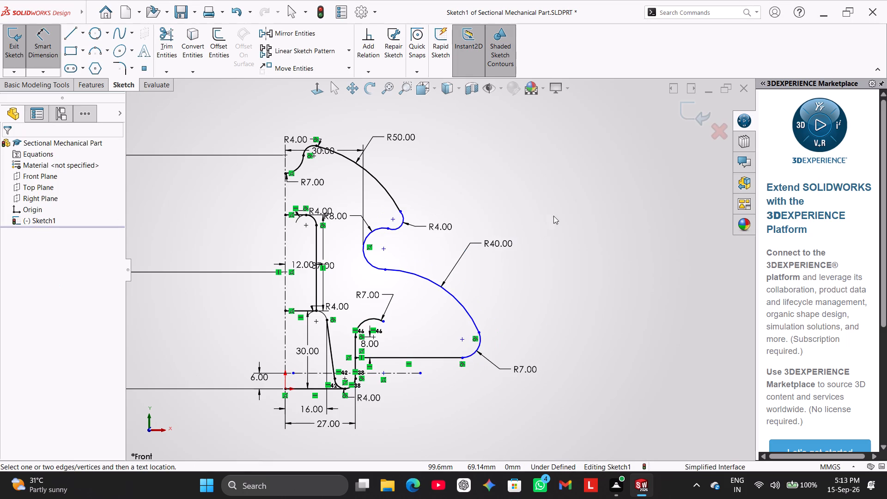
{"action": "left_click", "coordinate": [572, 238]}
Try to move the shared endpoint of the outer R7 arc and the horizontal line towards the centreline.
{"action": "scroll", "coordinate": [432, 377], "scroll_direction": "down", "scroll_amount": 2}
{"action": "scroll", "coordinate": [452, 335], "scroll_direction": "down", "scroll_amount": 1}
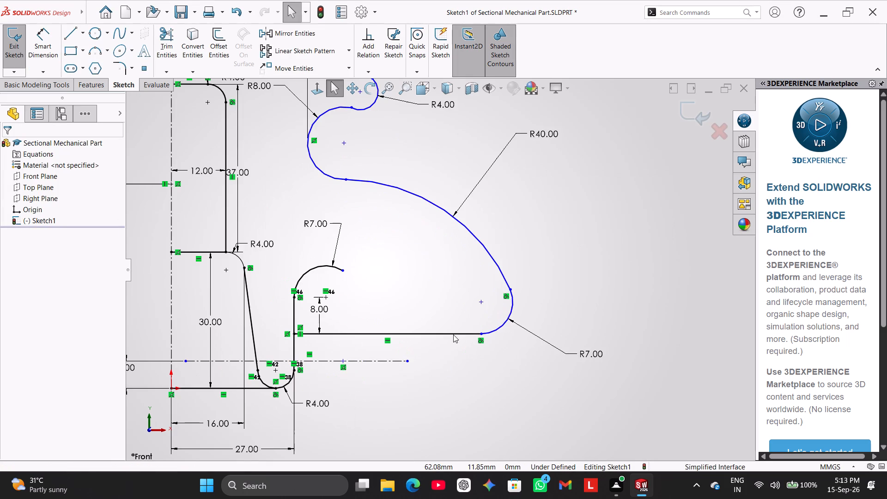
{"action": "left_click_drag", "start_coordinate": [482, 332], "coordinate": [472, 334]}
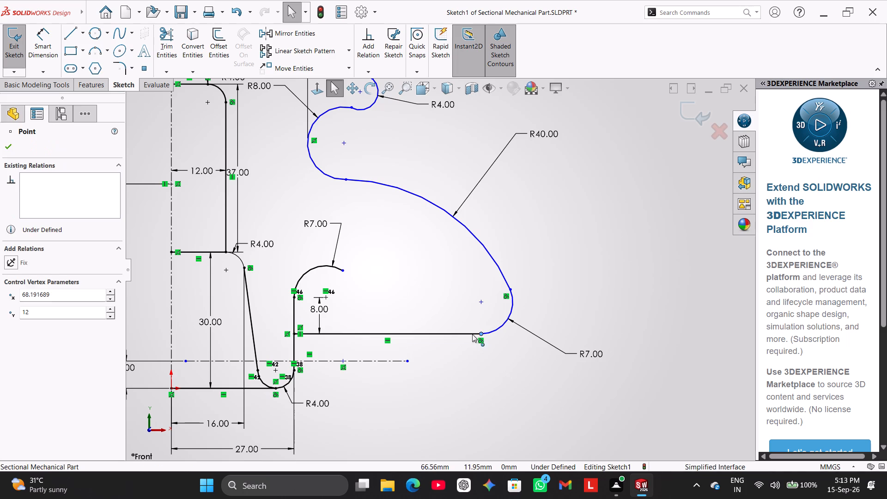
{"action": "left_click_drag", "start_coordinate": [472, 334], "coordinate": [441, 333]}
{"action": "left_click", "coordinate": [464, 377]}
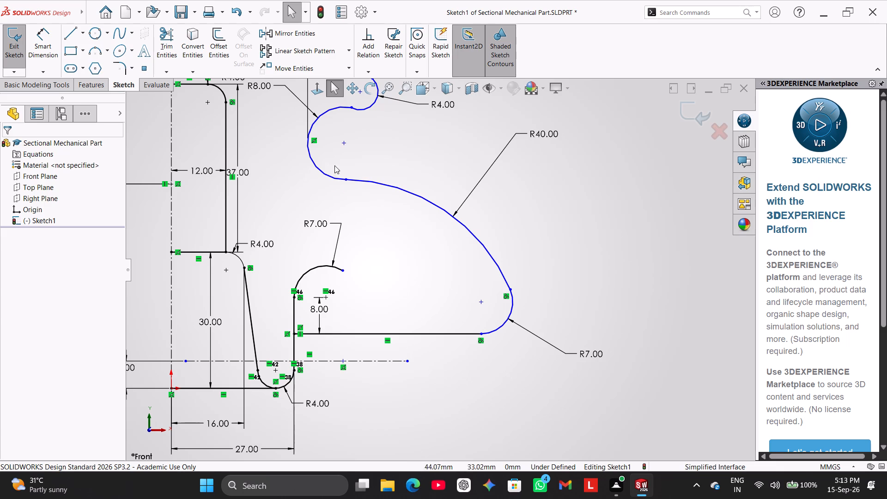
Delete the horizontal construction line 6 mm above the origin, below the inner R7 arc.
{"action": "scroll", "coordinate": [433, 285], "scroll_direction": "up", "scroll_amount": 3}
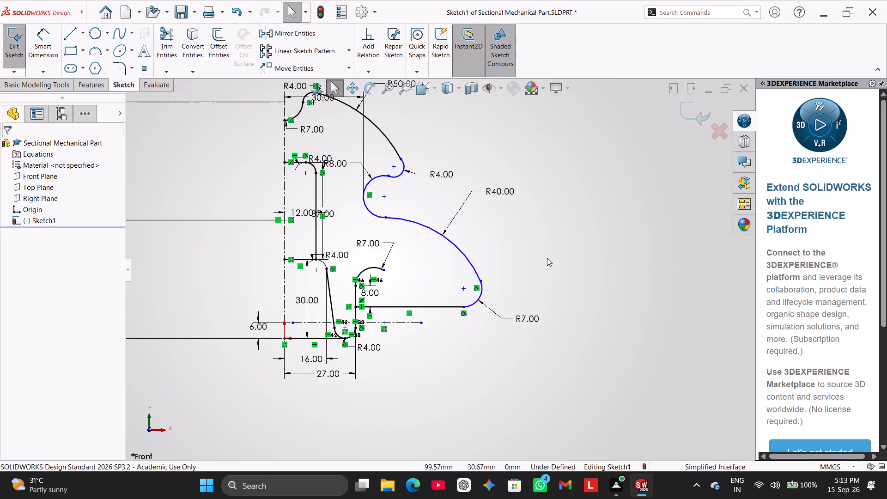
{"action": "scroll", "coordinate": [545, 250], "scroll_direction": "up", "scroll_amount": 1}
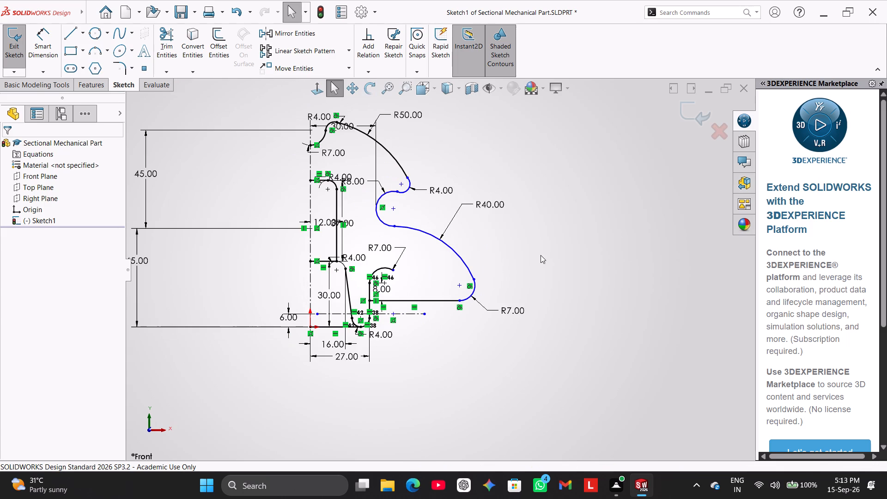
{"action": "scroll", "coordinate": [532, 234], "scroll_direction": "down", "scroll_amount": 2}
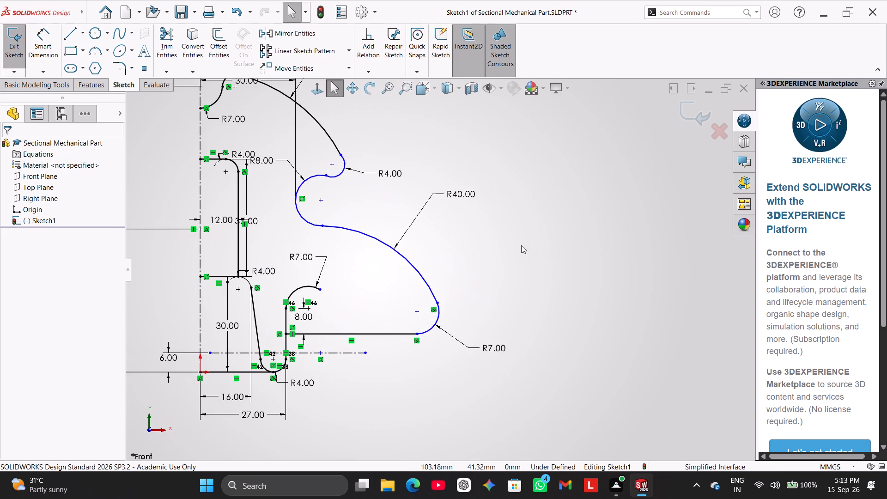
{"action": "right_click", "coordinate": [345, 353]}
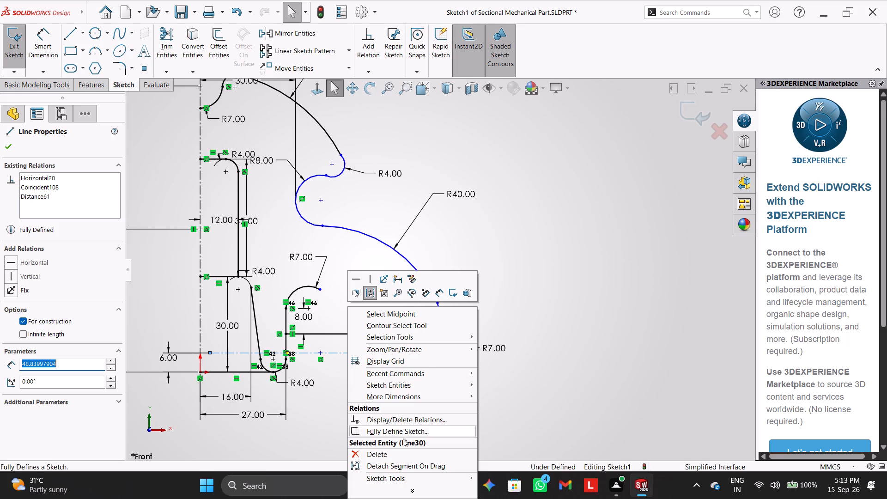
{"action": "left_click", "coordinate": [401, 453]}
{"action": "left_click", "coordinate": [391, 237]}
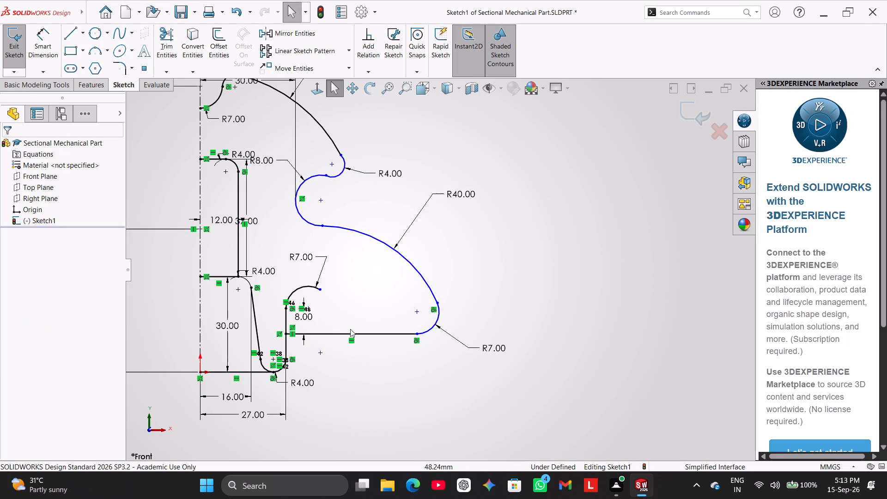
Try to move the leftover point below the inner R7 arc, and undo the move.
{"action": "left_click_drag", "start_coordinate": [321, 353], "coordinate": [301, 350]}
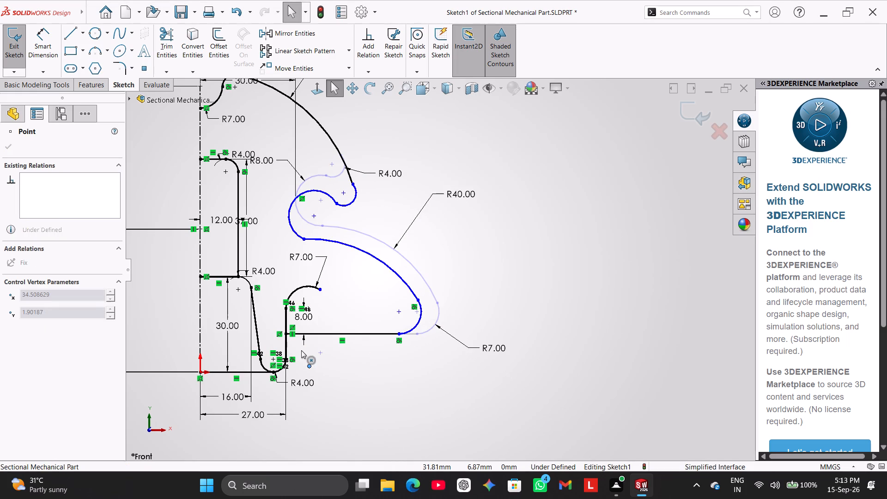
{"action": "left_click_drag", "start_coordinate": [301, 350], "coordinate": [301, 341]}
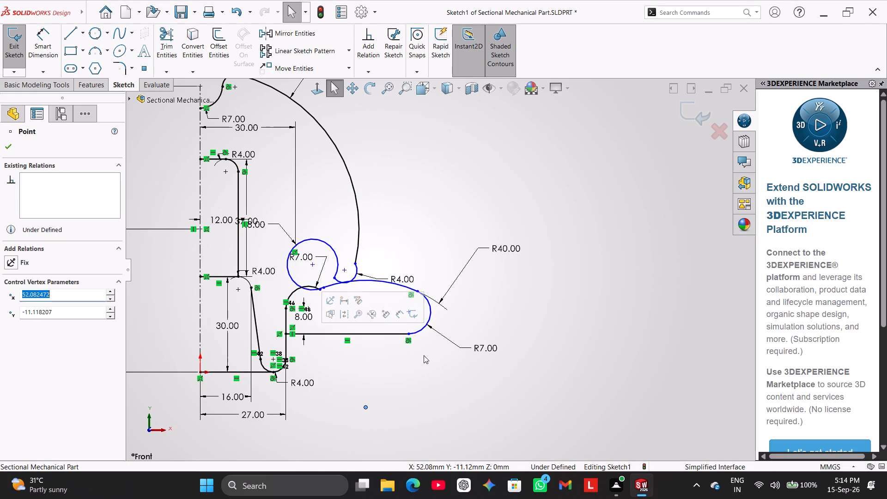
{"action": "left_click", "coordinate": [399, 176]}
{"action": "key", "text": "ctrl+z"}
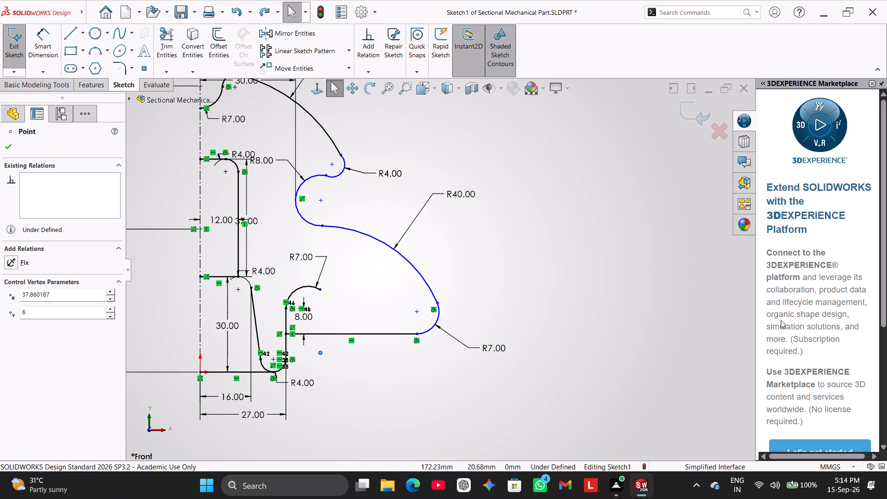
Dimension the shared endpoint of the R50 arc and the outer R4 arc 40 mm from the vertical centreline.
{"action": "scroll", "coordinate": [767, 368], "scroll_direction": "up", "scroll_amount": 2}
{"action": "scroll", "coordinate": [667, 169], "scroll_direction": "down", "scroll_amount": 1}
{"action": "scroll", "coordinate": [476, 231], "scroll_direction": "up", "scroll_amount": 2}
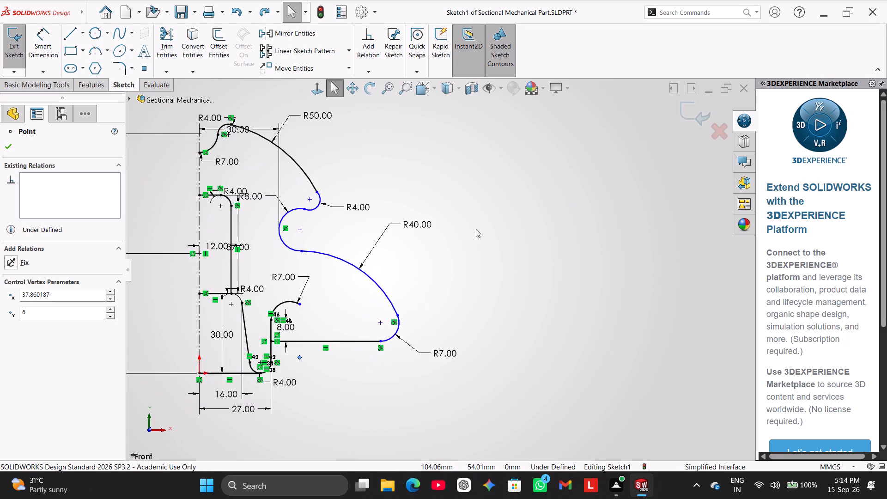
{"action": "scroll", "coordinate": [476, 229], "scroll_direction": "up", "scroll_amount": 2}
{"action": "left_click", "coordinate": [35, 38]}
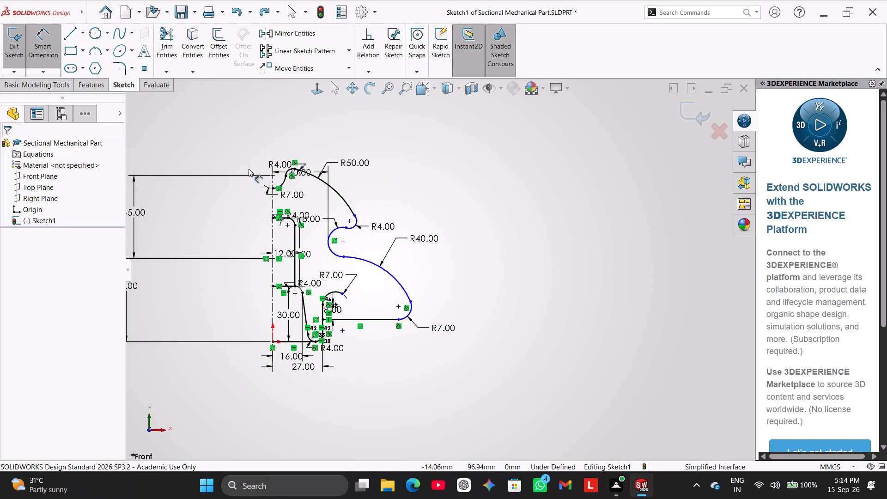
{"action": "left_click", "coordinate": [273, 202]}
{"action": "left_click_drag", "start_coordinate": [355, 217], "coordinate": [351, 208]}
{"action": "left_click", "coordinate": [306, 129]}
{"action": "type", "text": "40"}
{"action": "key", "text": "Return"}
{"action": "left_click", "coordinate": [485, 176]}
{"action": "right_click", "coordinate": [491, 175]}
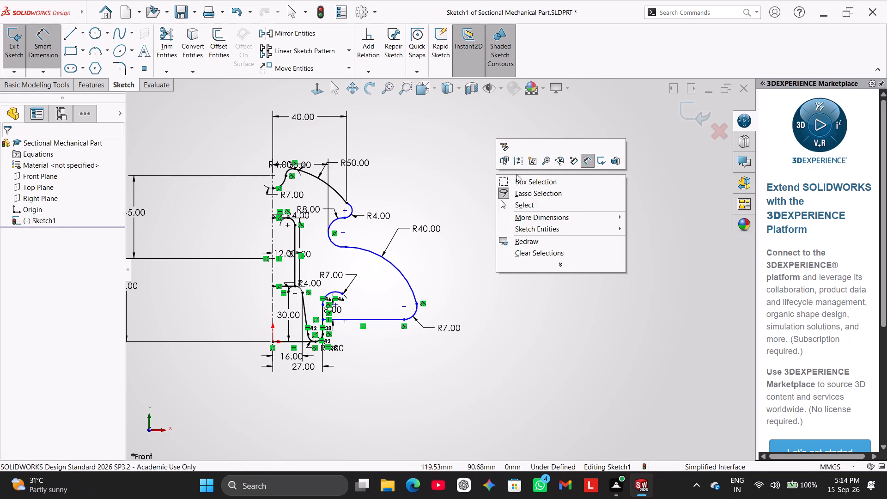
{"action": "left_click", "coordinate": [570, 203]}
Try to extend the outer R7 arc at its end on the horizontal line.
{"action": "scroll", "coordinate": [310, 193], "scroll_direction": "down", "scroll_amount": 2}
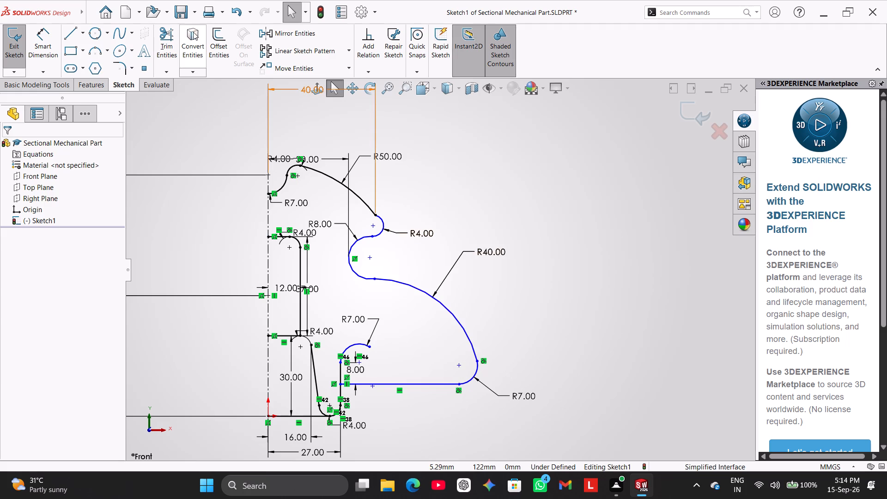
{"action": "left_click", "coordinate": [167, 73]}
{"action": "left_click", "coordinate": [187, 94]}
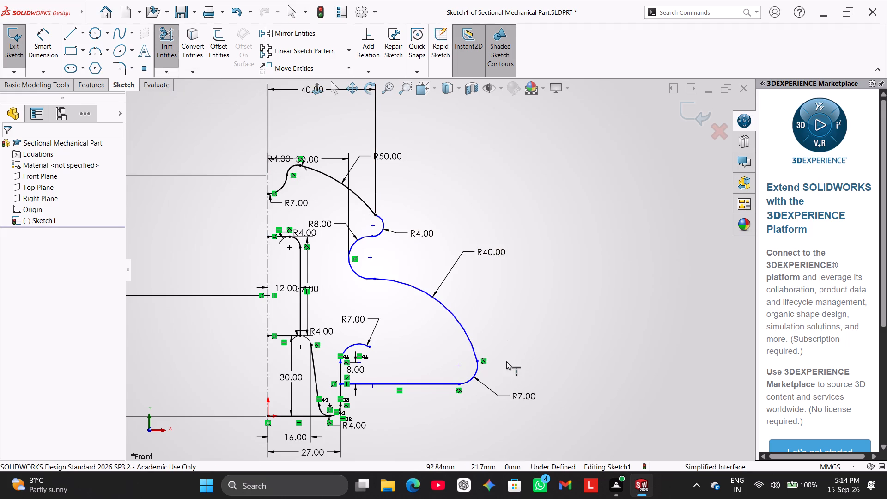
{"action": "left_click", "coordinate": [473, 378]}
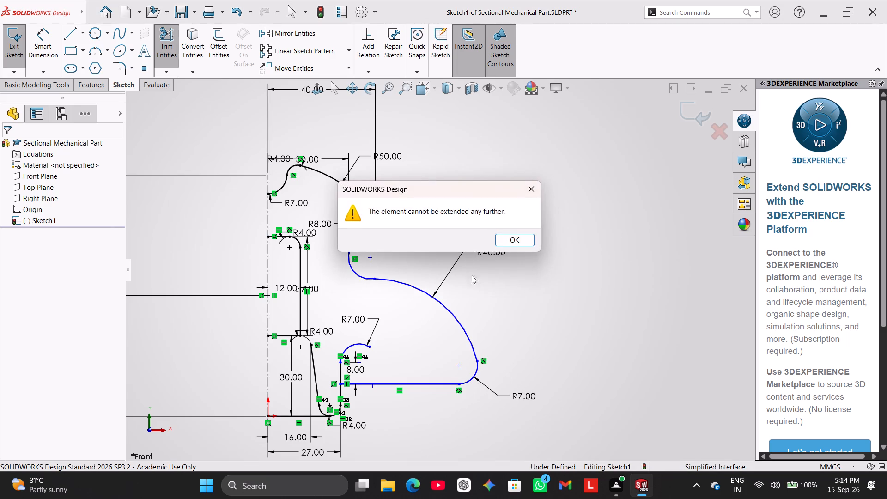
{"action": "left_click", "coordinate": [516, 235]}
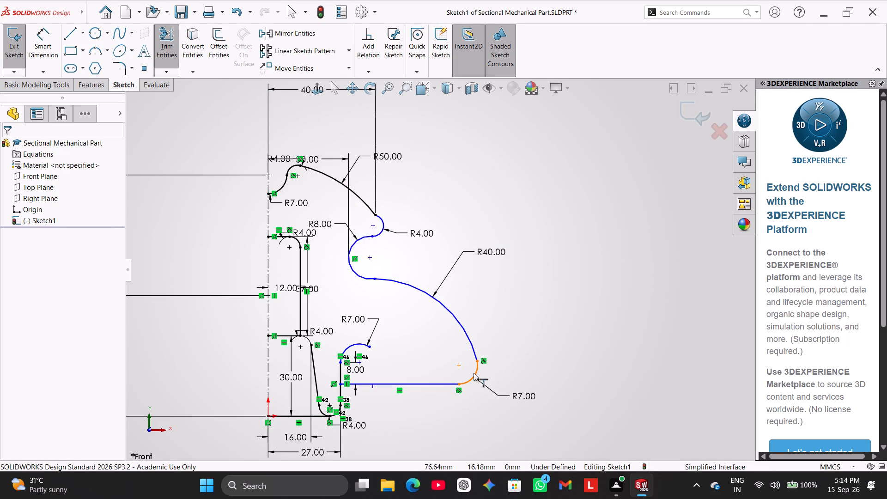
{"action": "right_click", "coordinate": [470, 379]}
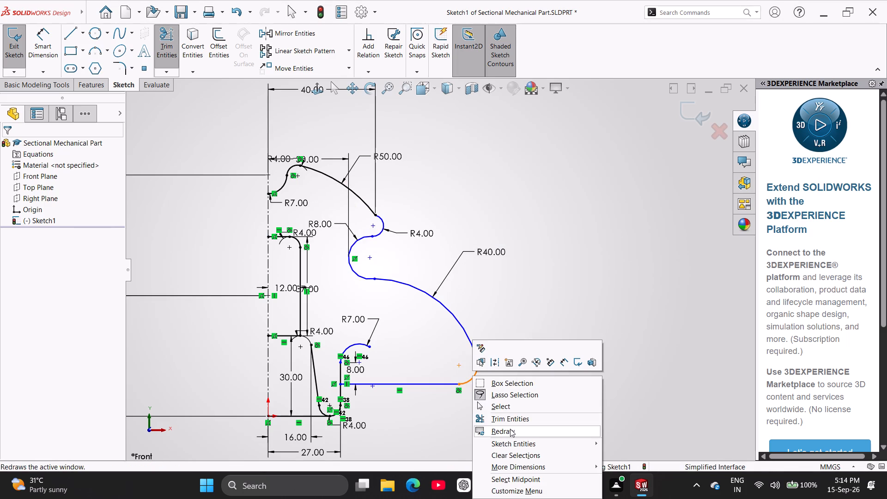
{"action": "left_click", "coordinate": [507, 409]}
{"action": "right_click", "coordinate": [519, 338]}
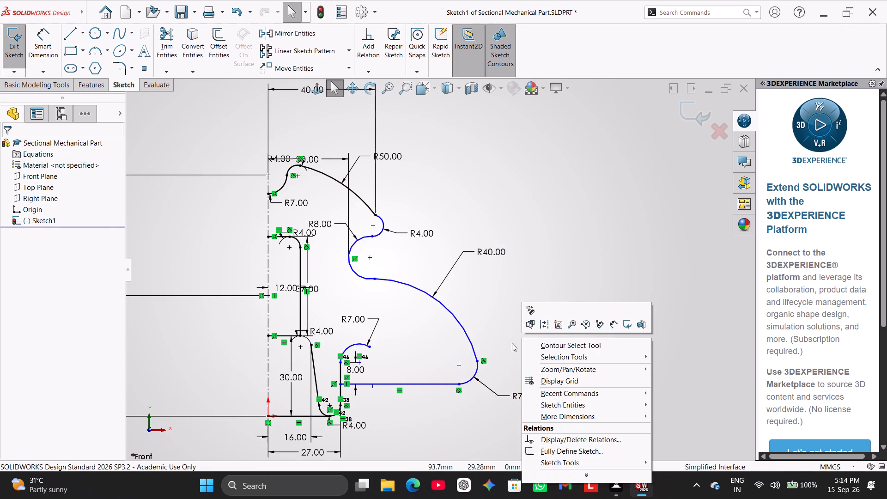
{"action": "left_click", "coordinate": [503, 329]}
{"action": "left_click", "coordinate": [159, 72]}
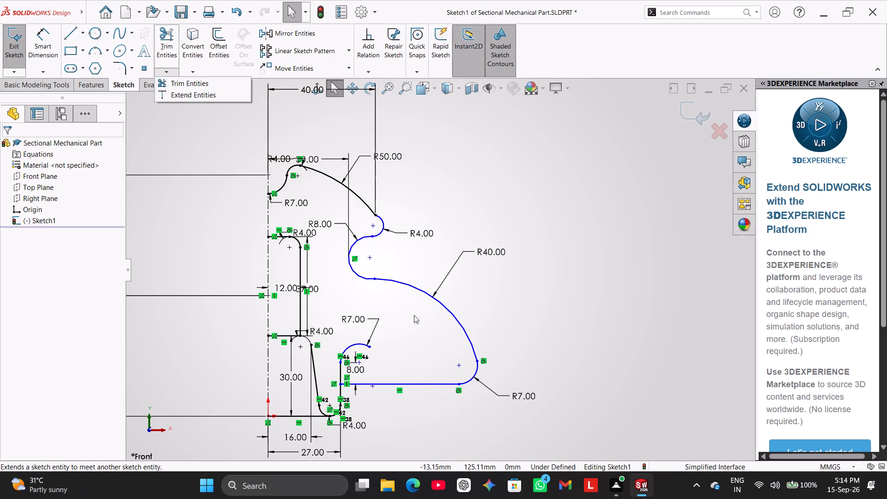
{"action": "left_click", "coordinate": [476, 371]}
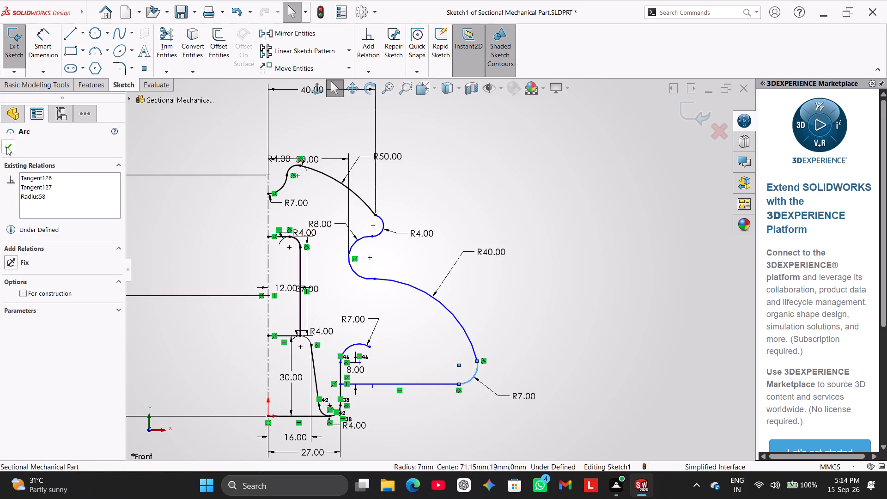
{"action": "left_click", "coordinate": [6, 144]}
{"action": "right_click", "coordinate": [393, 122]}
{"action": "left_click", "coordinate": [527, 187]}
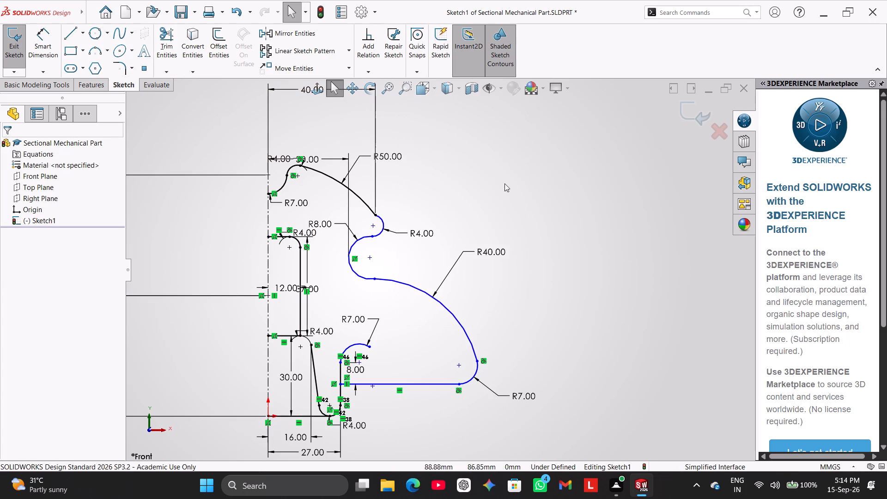
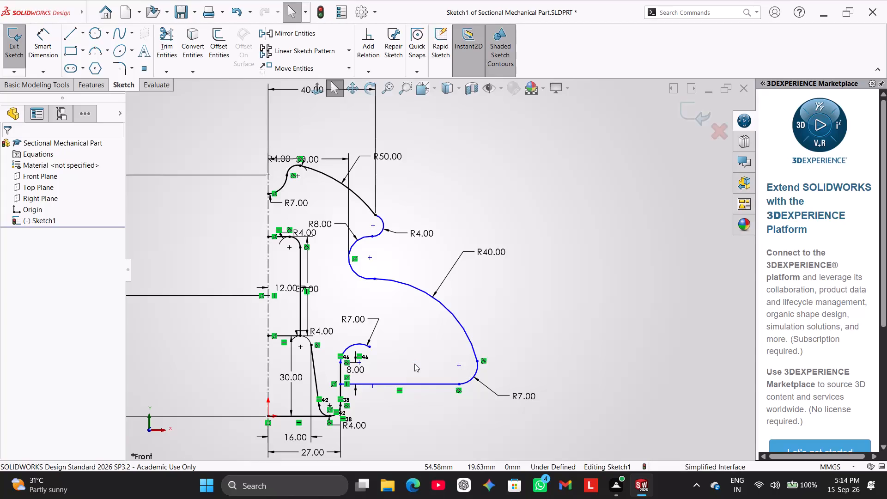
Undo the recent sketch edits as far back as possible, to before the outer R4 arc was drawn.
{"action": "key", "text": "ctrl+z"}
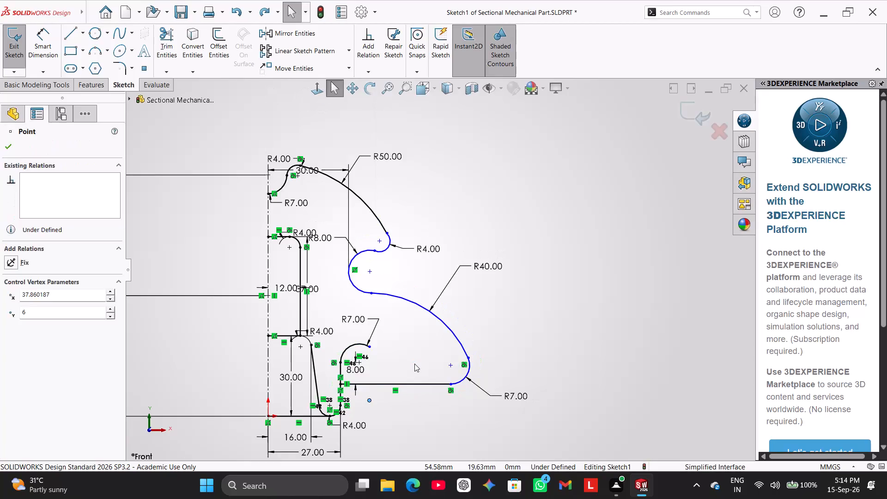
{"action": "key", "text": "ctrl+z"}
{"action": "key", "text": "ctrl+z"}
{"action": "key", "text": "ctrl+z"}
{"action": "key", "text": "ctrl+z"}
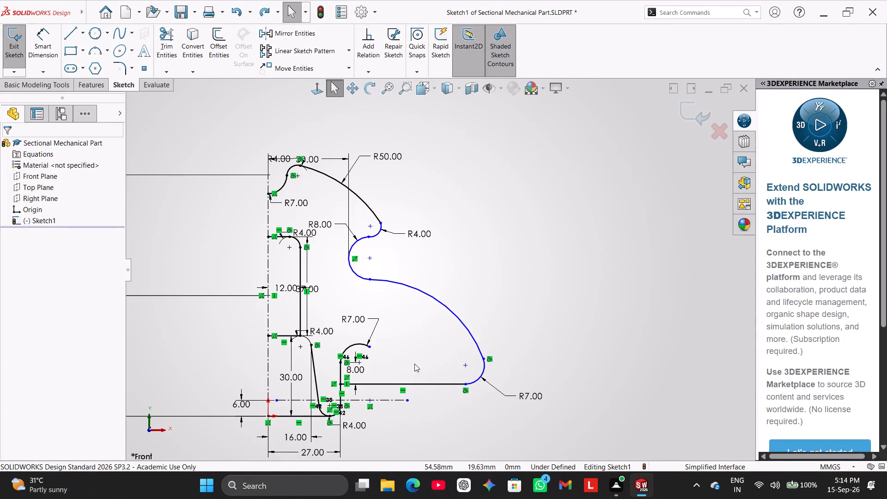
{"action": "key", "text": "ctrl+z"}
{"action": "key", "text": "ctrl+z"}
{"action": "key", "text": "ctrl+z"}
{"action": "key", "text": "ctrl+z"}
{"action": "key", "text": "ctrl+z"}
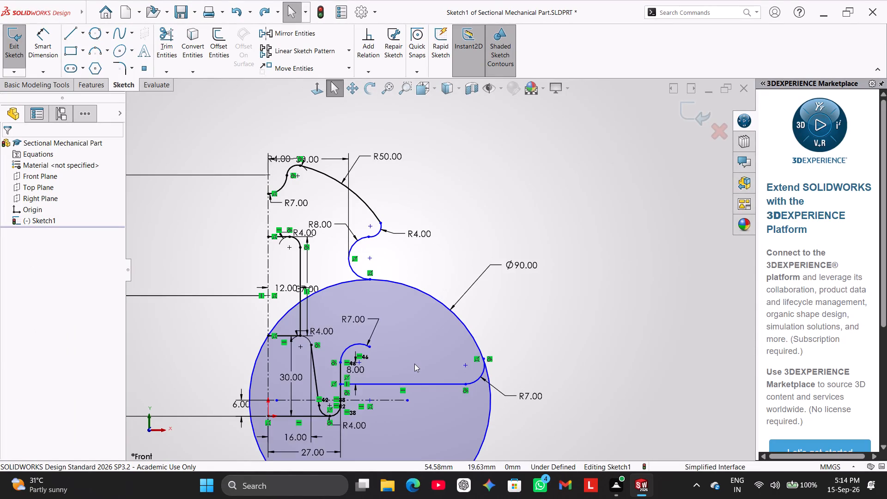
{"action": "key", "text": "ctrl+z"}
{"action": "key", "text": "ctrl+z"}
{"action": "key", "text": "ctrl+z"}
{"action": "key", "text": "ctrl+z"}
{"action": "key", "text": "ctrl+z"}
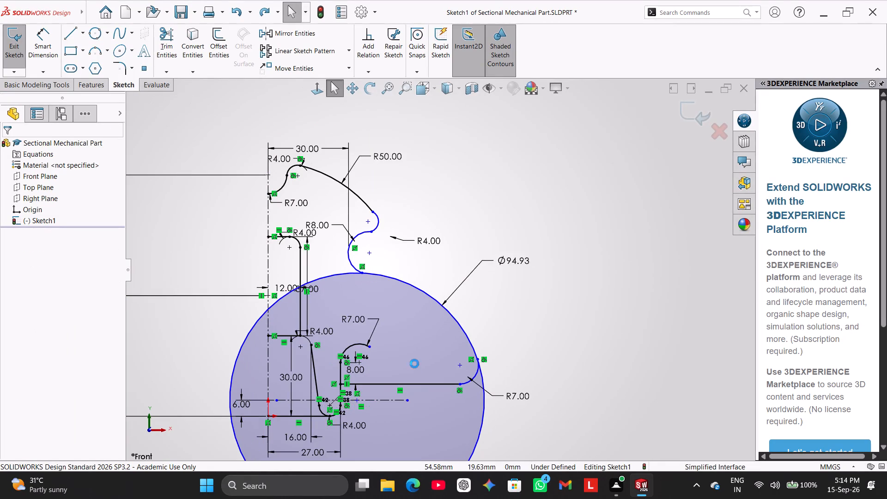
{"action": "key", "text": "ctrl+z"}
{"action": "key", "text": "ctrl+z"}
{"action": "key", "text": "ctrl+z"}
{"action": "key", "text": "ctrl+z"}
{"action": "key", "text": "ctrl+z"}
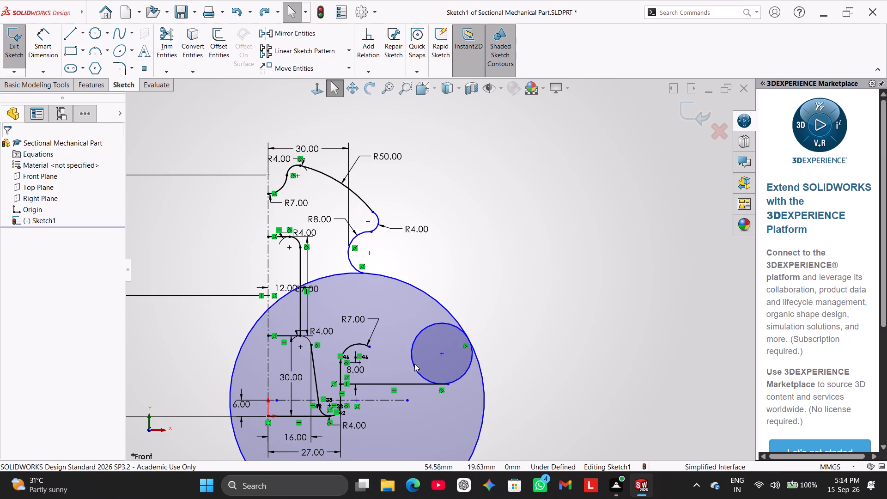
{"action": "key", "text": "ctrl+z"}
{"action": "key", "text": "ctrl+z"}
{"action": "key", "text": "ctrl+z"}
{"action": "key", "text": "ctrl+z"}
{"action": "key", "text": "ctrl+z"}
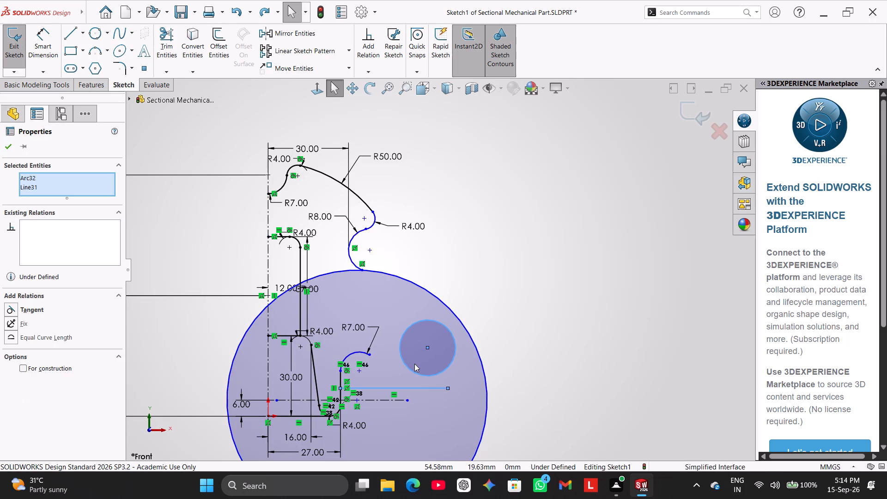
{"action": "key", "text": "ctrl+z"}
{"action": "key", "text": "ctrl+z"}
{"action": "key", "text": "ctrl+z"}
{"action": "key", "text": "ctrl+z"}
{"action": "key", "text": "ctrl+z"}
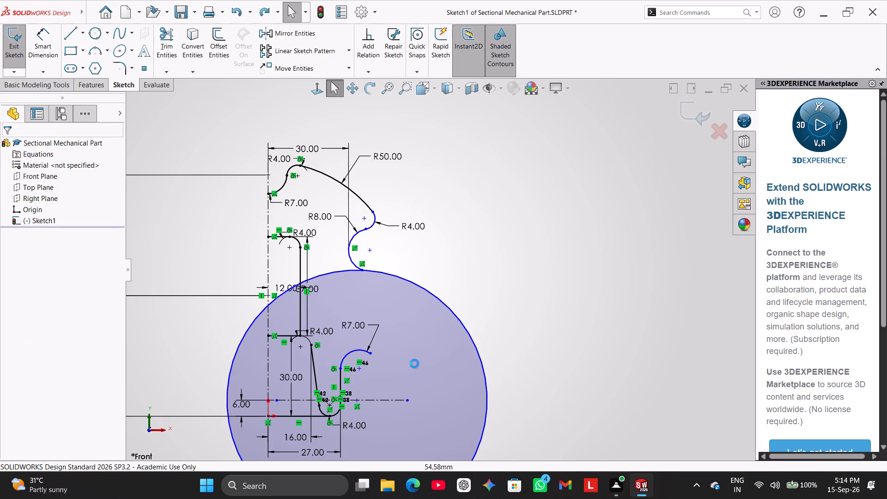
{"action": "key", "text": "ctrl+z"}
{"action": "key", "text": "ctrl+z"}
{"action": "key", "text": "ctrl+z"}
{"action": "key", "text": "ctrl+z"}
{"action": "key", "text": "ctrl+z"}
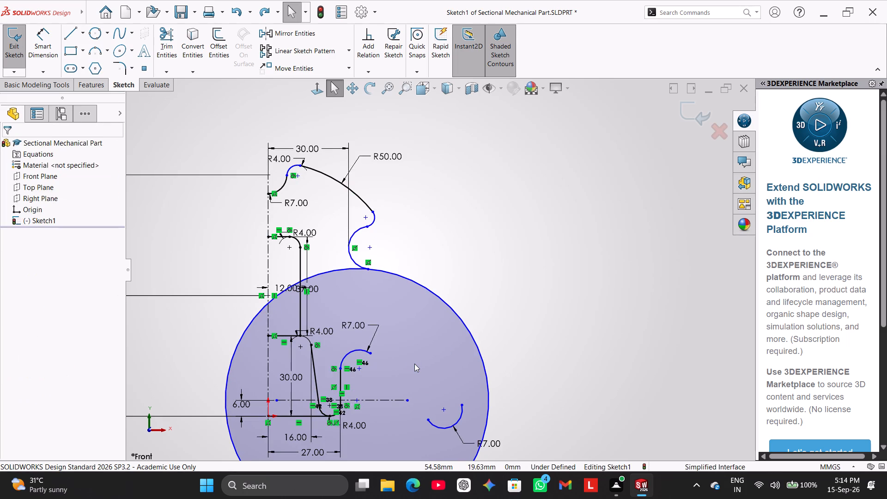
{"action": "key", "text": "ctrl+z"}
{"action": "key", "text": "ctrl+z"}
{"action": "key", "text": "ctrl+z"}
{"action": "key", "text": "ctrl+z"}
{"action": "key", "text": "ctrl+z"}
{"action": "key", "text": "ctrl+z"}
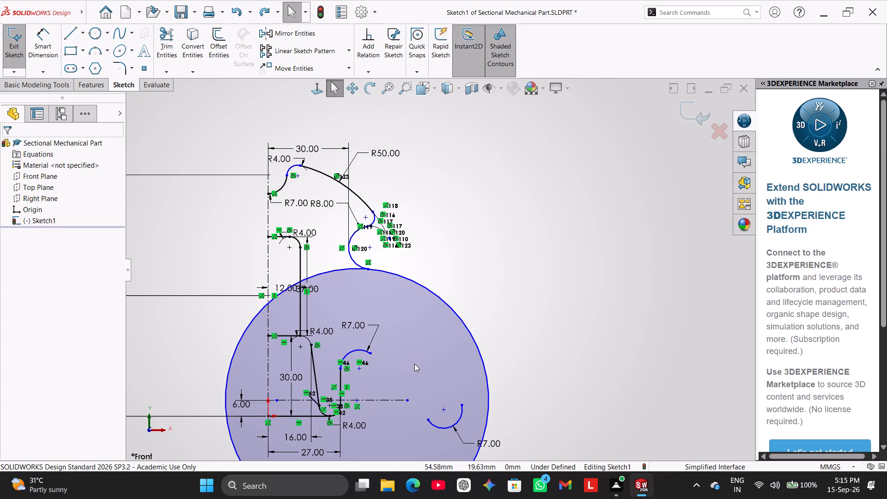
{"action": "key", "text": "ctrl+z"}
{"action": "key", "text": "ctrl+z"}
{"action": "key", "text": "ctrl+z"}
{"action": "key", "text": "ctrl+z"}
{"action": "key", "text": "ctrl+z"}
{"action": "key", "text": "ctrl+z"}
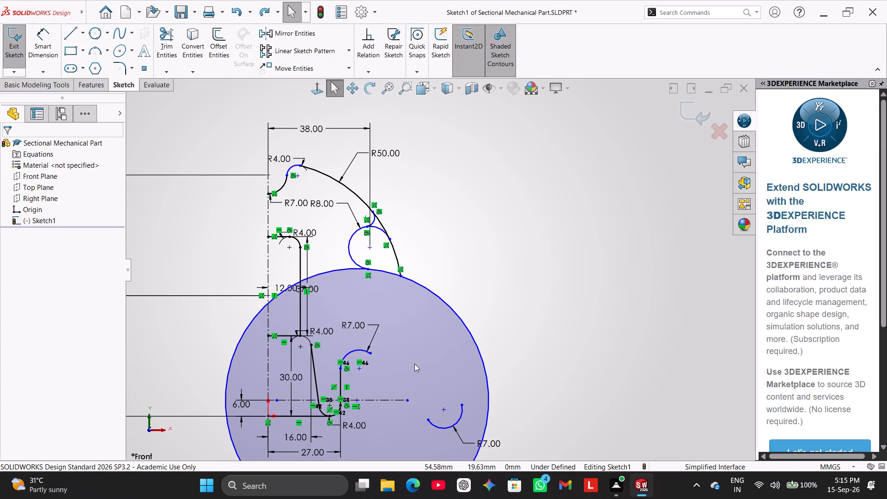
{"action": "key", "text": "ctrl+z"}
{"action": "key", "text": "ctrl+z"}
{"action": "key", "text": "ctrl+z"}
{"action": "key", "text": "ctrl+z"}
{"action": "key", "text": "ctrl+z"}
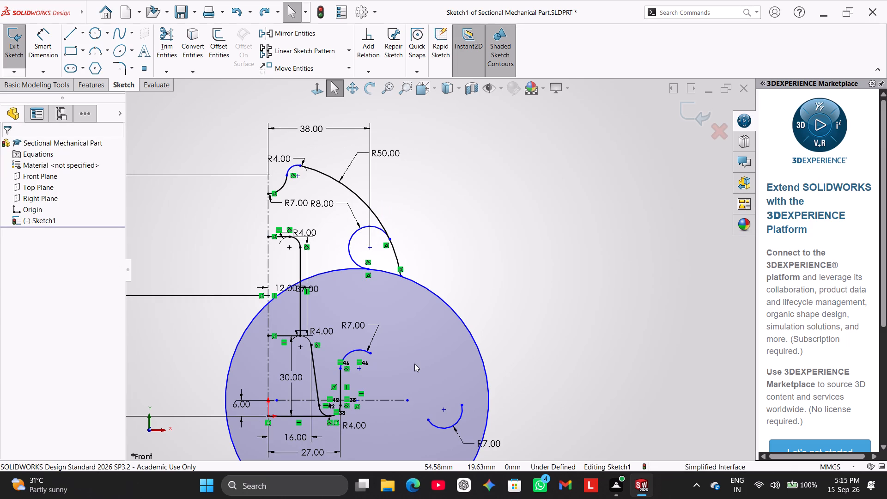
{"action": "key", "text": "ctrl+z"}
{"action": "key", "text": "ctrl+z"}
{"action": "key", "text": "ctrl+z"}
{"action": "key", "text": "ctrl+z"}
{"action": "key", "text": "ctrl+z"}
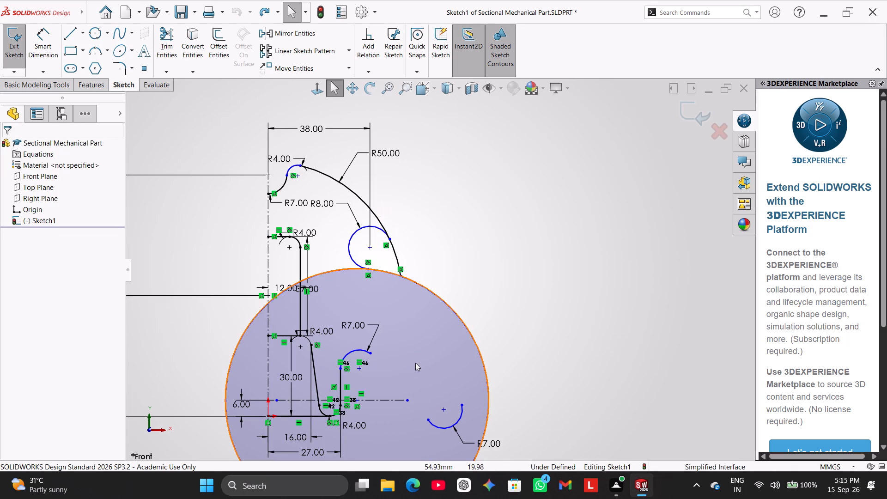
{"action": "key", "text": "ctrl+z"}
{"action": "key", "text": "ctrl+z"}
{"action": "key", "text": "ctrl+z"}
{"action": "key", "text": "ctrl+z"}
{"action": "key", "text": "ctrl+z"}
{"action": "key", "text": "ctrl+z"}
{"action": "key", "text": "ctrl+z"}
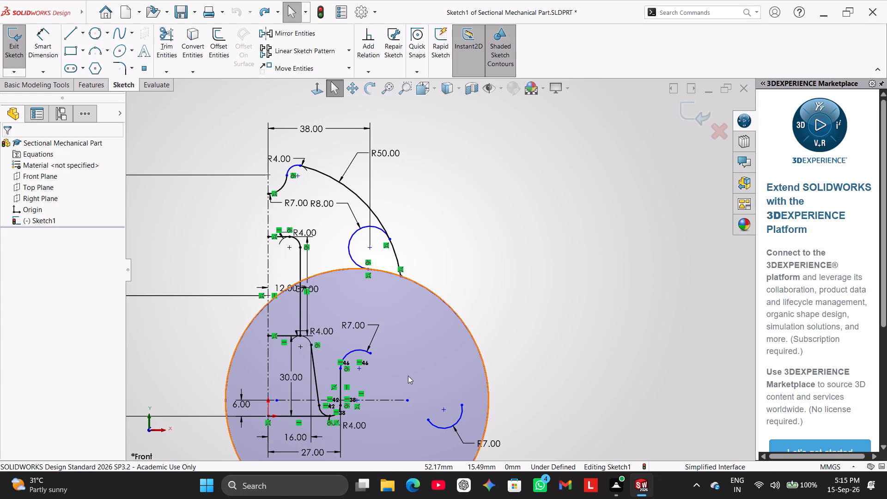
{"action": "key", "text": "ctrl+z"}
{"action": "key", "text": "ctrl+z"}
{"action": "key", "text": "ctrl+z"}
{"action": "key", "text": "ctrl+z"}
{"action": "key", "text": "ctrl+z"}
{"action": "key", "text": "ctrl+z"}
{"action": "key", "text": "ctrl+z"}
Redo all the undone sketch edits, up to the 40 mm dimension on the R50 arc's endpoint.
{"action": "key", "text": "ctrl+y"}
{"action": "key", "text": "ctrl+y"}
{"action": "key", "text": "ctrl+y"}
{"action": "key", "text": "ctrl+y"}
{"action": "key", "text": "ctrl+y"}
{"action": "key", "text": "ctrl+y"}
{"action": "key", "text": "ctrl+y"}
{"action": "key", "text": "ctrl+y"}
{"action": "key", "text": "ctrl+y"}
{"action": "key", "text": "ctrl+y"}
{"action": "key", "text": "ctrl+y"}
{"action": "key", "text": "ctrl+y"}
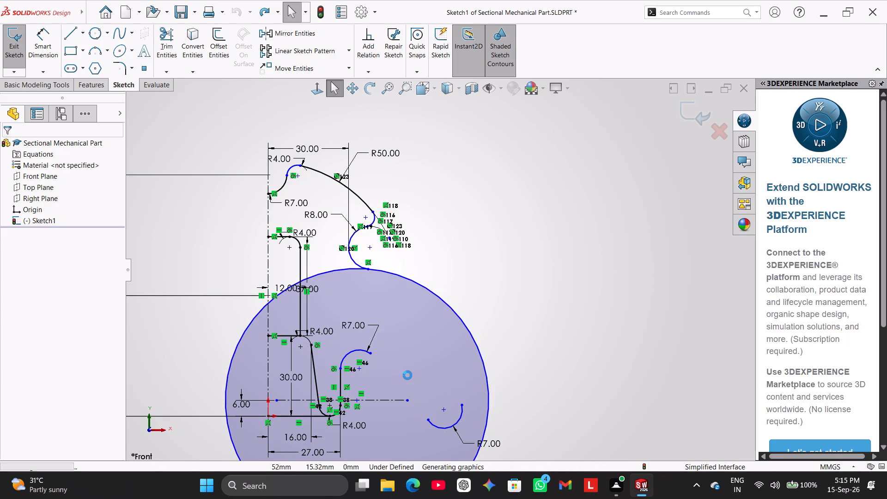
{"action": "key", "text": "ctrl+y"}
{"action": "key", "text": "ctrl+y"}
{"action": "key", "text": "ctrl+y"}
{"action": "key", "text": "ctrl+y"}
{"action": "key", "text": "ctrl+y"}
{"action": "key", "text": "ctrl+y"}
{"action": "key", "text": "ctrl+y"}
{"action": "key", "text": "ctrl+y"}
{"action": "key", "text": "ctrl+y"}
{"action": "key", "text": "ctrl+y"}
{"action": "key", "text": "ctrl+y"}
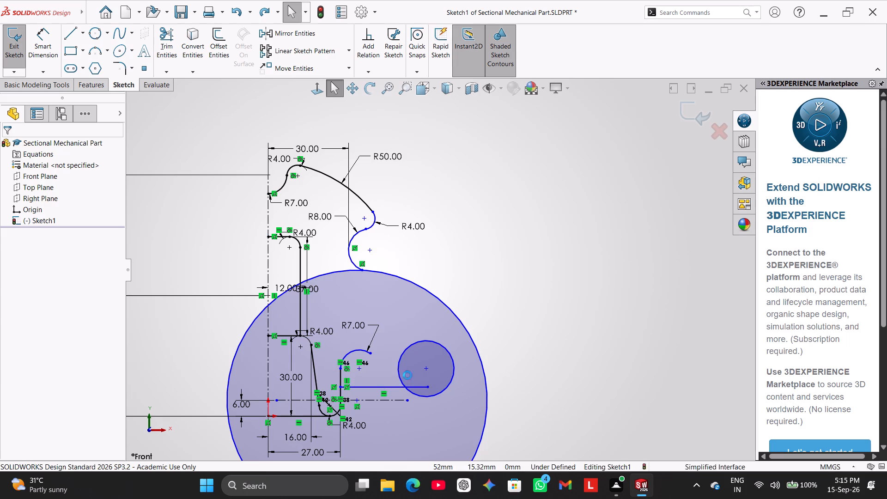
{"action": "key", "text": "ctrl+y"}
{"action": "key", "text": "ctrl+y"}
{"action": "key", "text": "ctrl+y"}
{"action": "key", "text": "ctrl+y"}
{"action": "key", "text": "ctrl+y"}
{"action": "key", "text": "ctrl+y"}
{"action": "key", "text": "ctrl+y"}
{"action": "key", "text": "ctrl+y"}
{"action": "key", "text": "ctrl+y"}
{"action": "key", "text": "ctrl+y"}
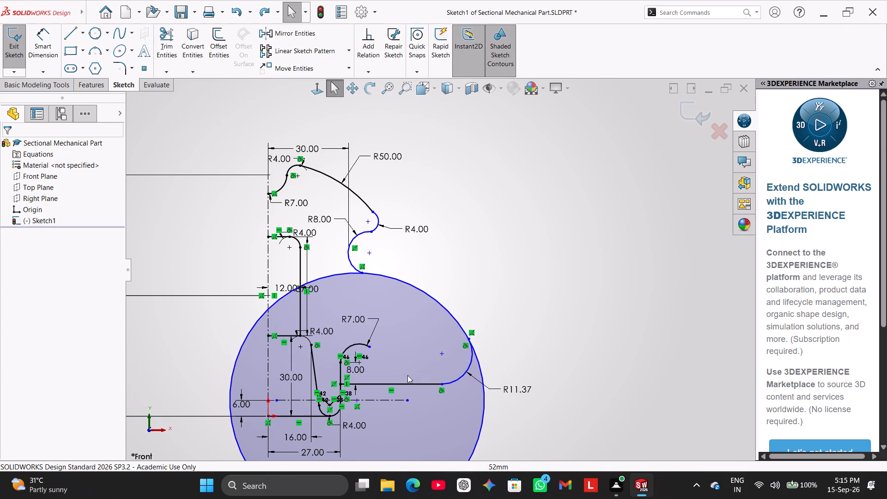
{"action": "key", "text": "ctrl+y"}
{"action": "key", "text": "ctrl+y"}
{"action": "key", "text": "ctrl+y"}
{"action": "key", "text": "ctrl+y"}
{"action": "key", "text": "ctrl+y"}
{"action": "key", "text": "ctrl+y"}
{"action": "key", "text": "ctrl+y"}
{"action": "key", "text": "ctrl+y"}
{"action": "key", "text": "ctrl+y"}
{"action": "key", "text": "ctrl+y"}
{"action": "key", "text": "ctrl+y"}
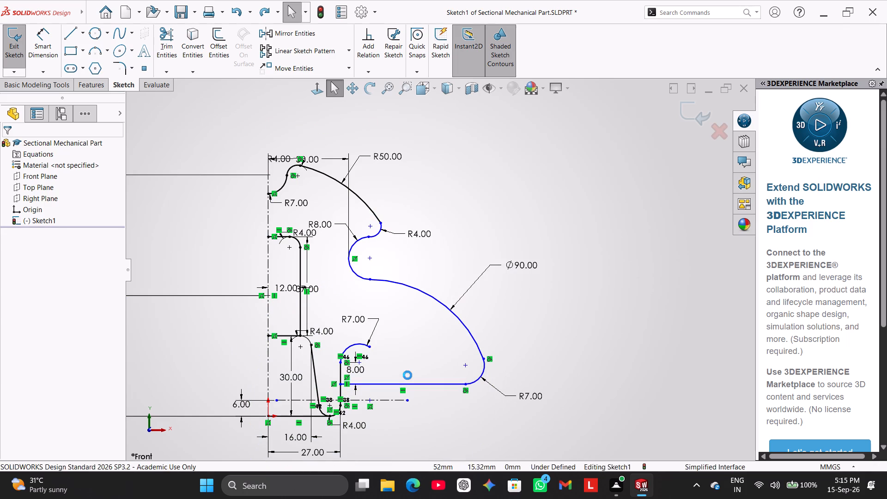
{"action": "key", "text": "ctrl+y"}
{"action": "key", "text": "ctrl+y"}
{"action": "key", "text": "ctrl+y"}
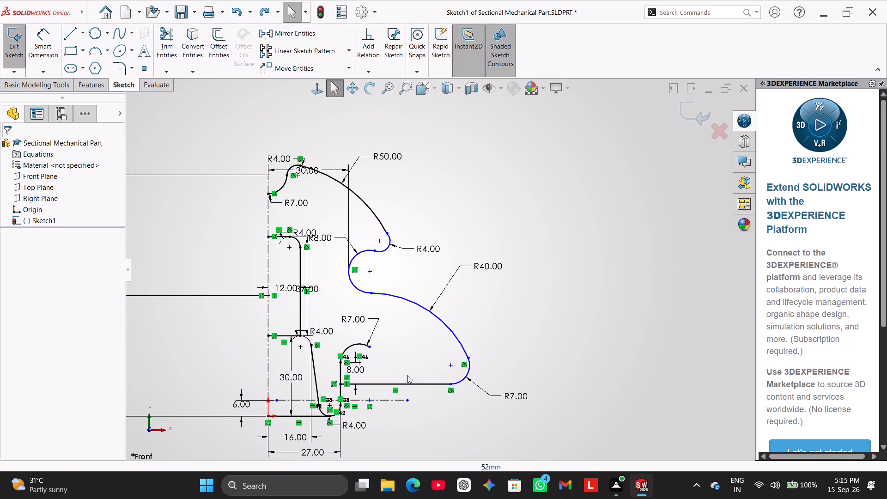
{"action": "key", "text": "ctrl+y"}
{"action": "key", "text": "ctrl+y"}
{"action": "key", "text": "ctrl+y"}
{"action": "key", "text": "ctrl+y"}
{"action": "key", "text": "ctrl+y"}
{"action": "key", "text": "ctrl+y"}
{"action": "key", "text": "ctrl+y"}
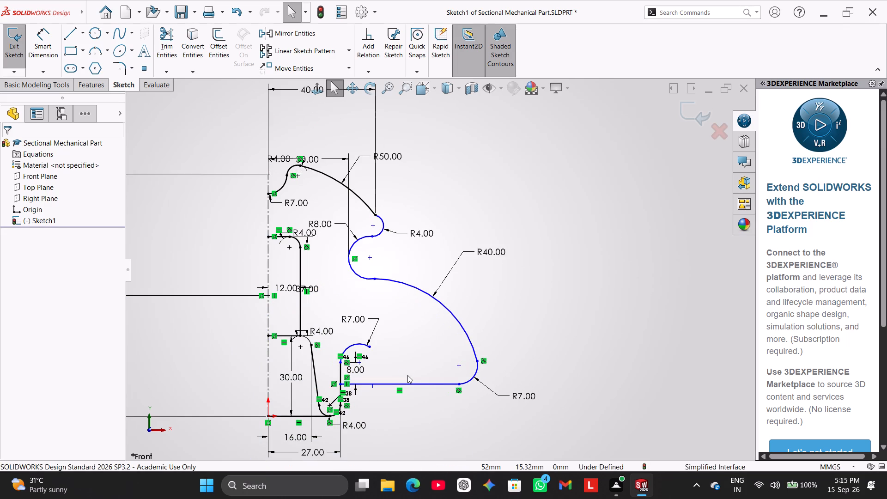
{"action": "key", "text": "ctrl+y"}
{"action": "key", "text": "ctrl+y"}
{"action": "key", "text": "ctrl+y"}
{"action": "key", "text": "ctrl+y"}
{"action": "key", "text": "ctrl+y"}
Delete the horizontal base line joining the vertical line under the inner R7 arc to the outer R7 arc, with its dimension.
{"action": "left_click", "coordinate": [582, 290]}
{"action": "middle_click", "coordinate": [572, 304]}
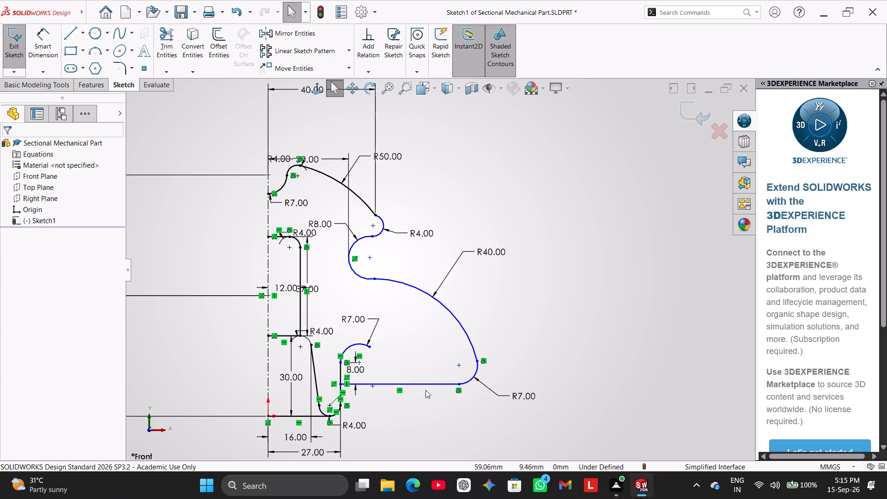
{"action": "right_click", "coordinate": [425, 384]}
{"action": "left_click", "coordinate": [461, 452]}
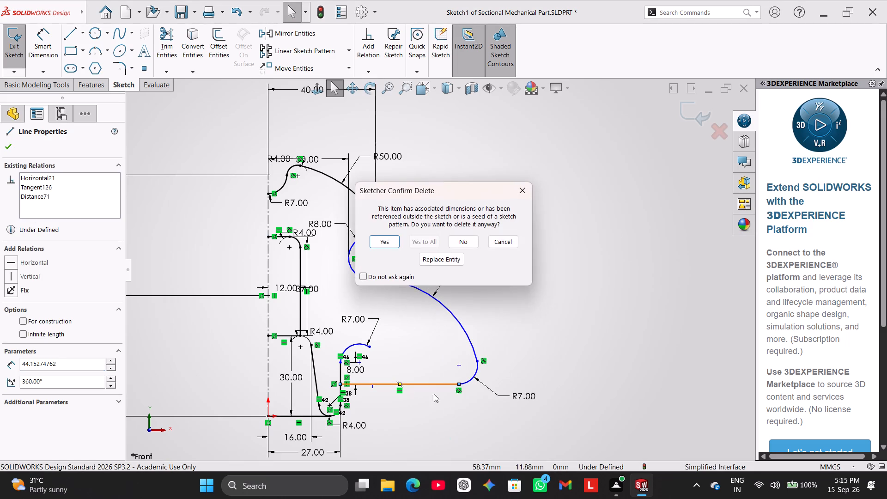
{"action": "left_click", "coordinate": [385, 243]}
Delete the outer R7 arc at the lower end of the R40 arc, along with its radius dimension.
{"action": "scroll", "coordinate": [423, 364], "scroll_direction": "down", "scroll_amount": 1}
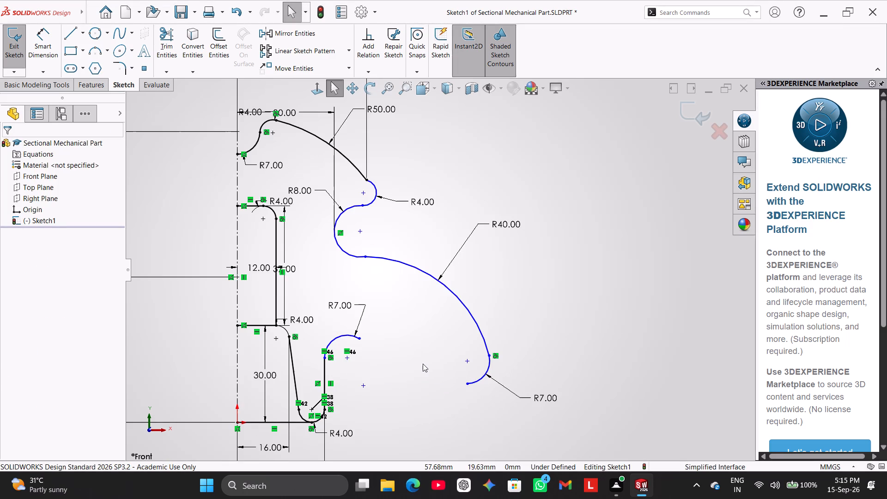
{"action": "right_click", "coordinate": [481, 379]}
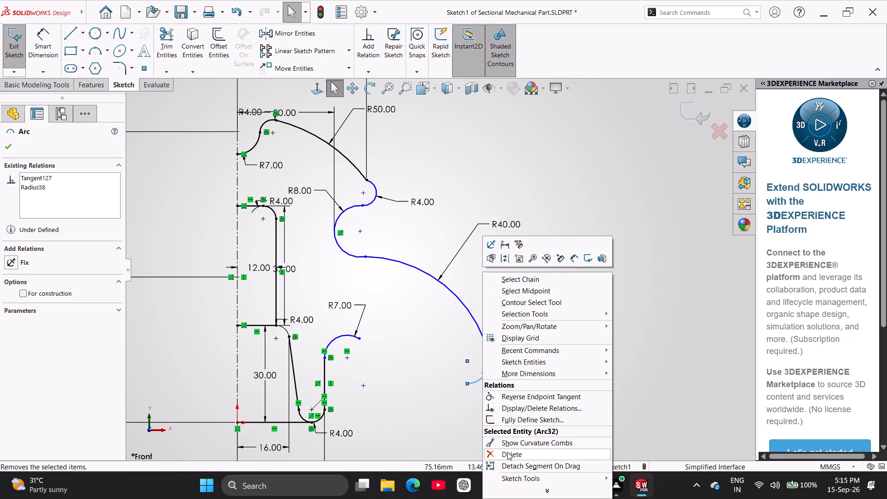
{"action": "left_click", "coordinate": [507, 452]}
{"action": "left_click", "coordinate": [389, 241]}
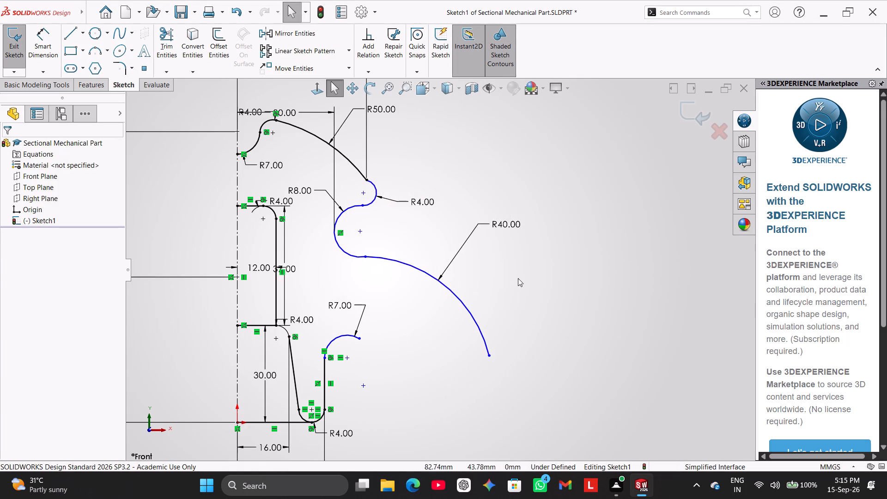
{"action": "left_click", "coordinate": [532, 275]}
Sketch a circle inside the lower end of the R40 arc, clear of the other geometry.
{"action": "right_click_drag", "start_coordinate": [195, 213], "coordinate": [202, 142]}
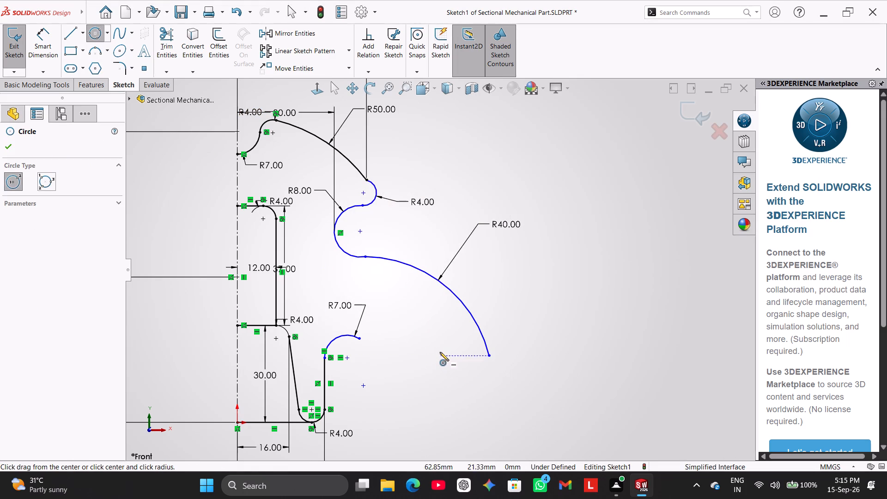
{"action": "left_click", "coordinate": [437, 346]}
{"action": "left_click", "coordinate": [458, 366]}
{"action": "right_click", "coordinate": [538, 262]}
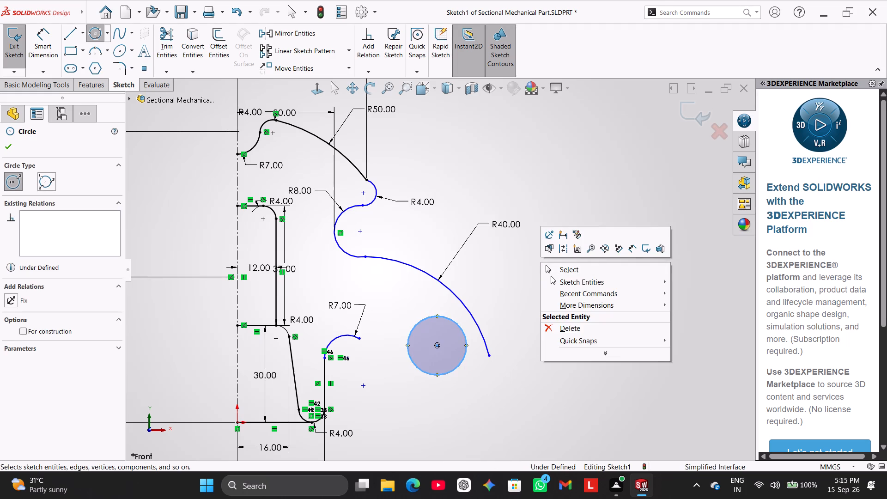
{"action": "left_click", "coordinate": [548, 273]}
Sketch a horizontal line about 45 mm long outward from the midpoint of the vertical line under the inner R7 arc, passing below the circle.
{"action": "left_click", "coordinate": [73, 27]}
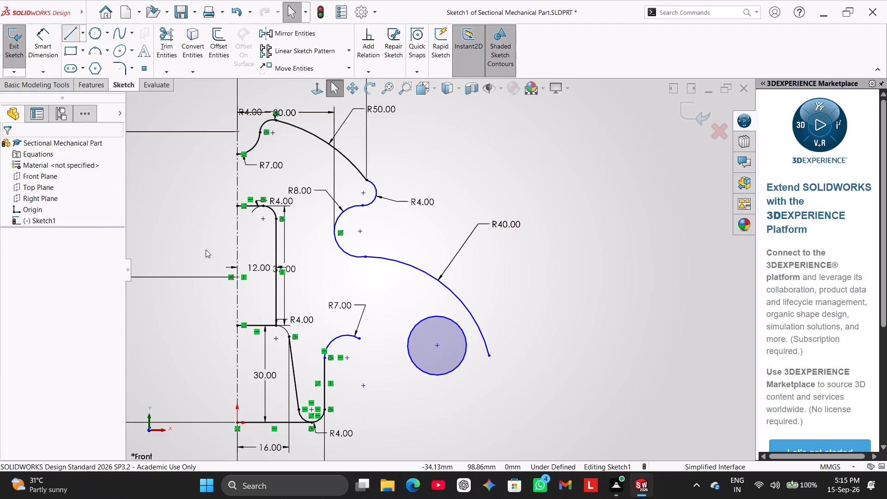
{"action": "left_click", "coordinate": [325, 383]}
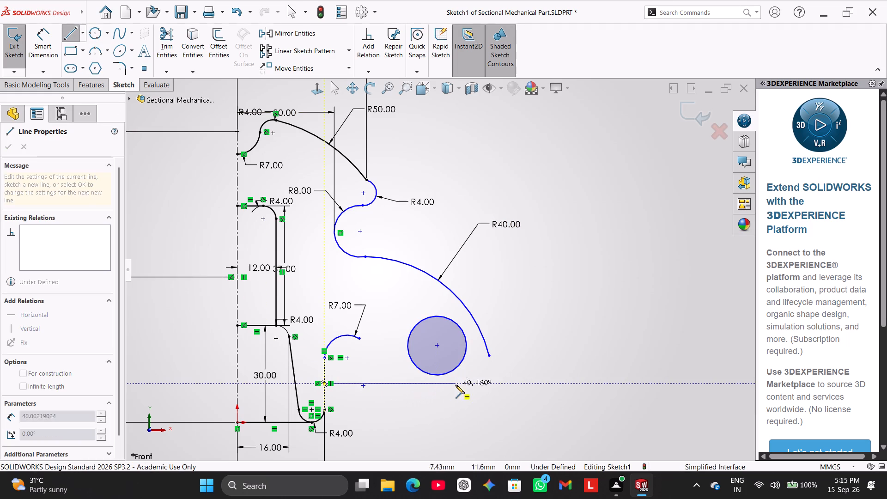
{"action": "left_click", "coordinate": [470, 383]}
{"action": "right_click", "coordinate": [568, 292]}
{"action": "left_click", "coordinate": [589, 297]}
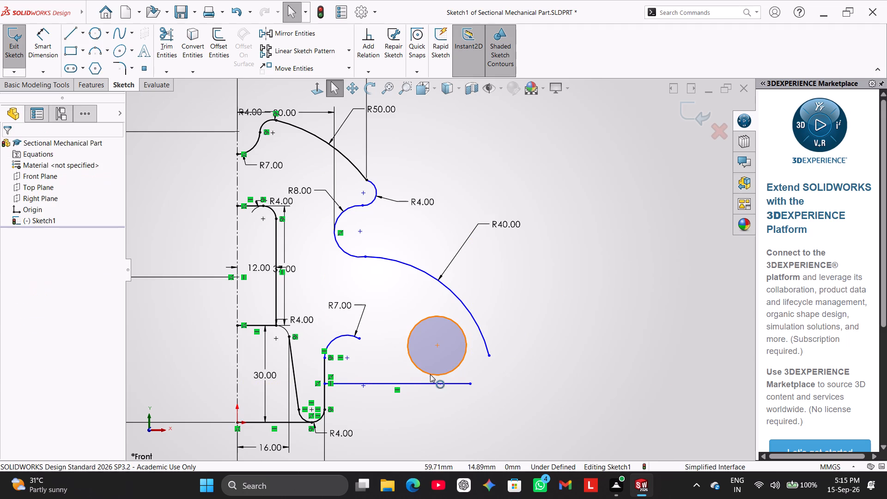
Make the new circle tangent to the horizontal line below it.
{"action": "left_click", "coordinate": [430, 374], "text": "ctrl"}
{"action": "left_click", "coordinate": [434, 381], "text": "ctrl"}
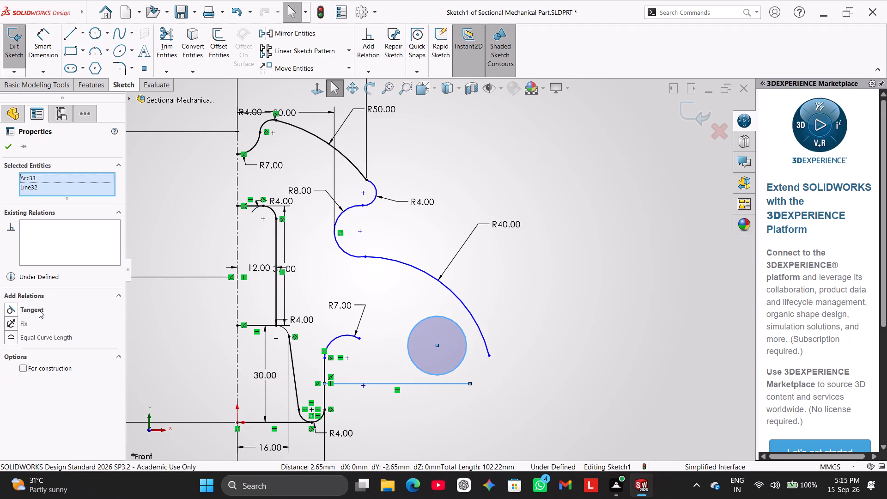
{"action": "left_click", "coordinate": [39, 310]}
{"action": "left_click", "coordinate": [591, 265]}
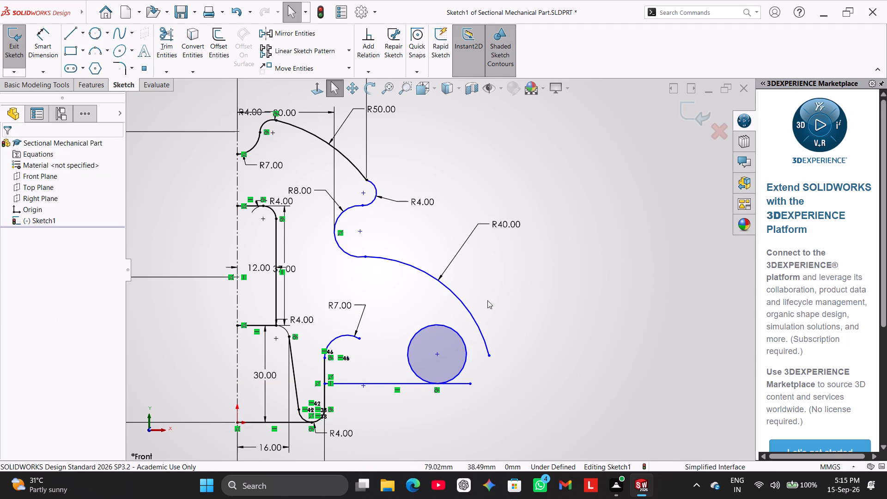
Dimension the vertical distance between the horizontal base line and the centre of the inner R7 arc as 8 mm.
{"action": "left_click", "coordinate": [43, 44]}
{"action": "left_click", "coordinate": [353, 383]}
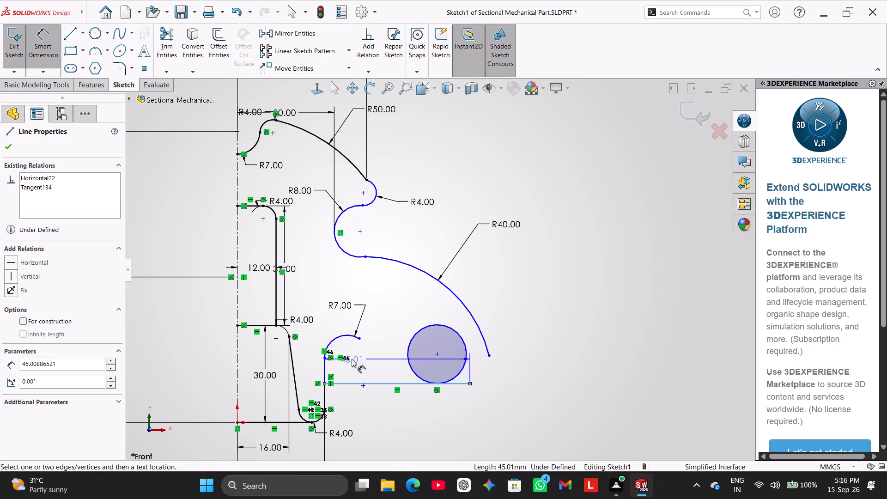
{"action": "left_click", "coordinate": [349, 357]}
{"action": "left_click", "coordinate": [316, 369]}
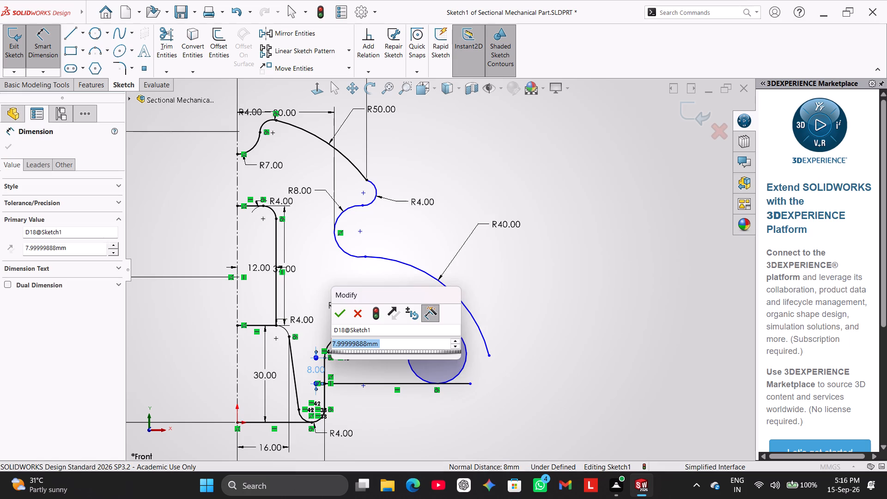
{"action": "left_click", "coordinate": [340, 312]}
{"action": "left_click", "coordinate": [508, 400]}
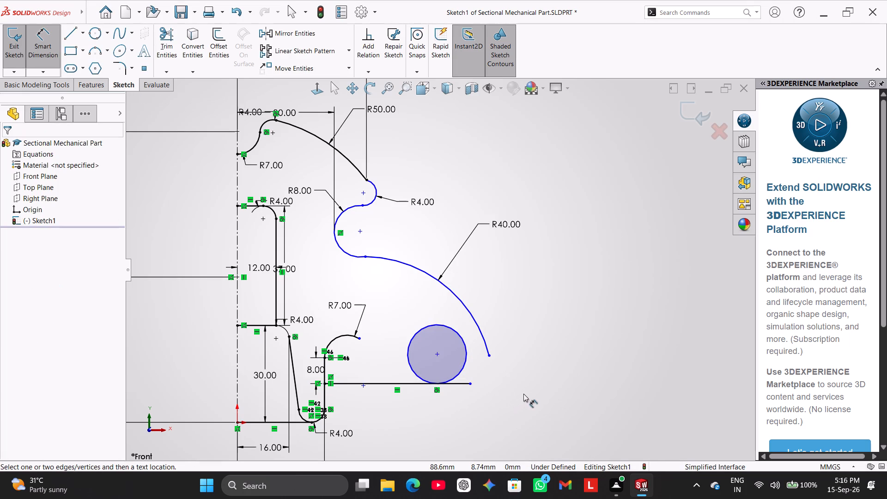
{"action": "right_click", "coordinate": [523, 394]}
{"action": "left_click", "coordinate": [540, 426]}
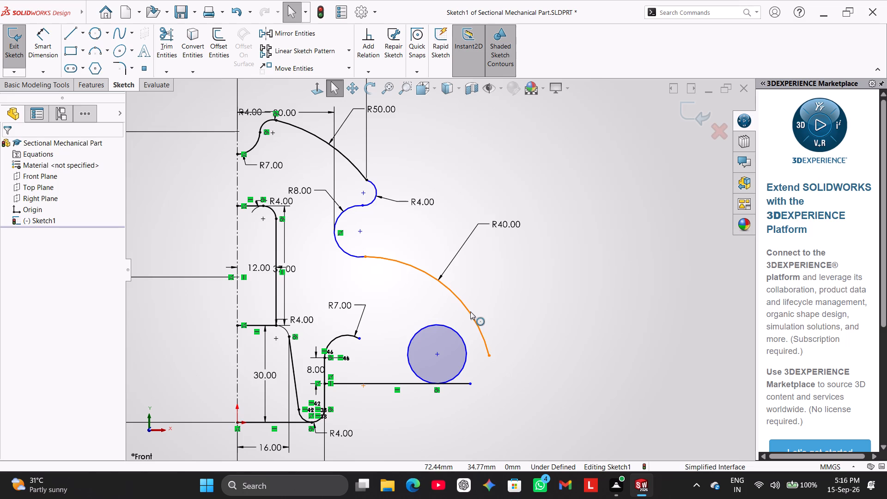
Make the lower end of the R40 arc tangent to the circle above the base line.
{"action": "left_click", "coordinate": [470, 311], "text": "ctrl"}
{"action": "left_click", "coordinate": [458, 335], "text": "ctrl"}
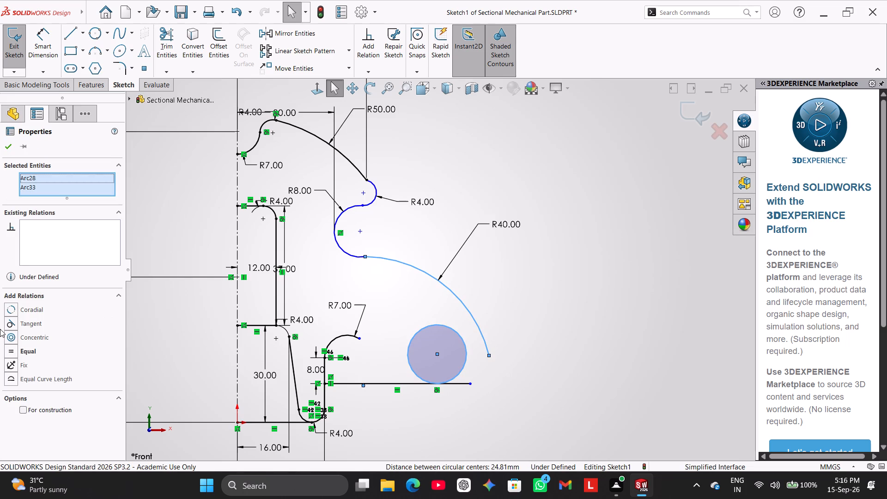
{"action": "left_click", "coordinate": [26, 323]}
{"action": "left_click", "coordinate": [569, 302]}
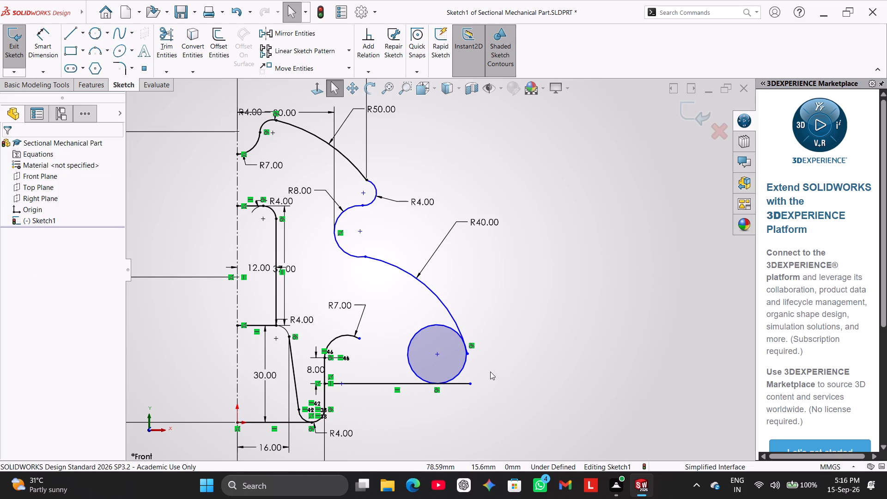
{"action": "scroll", "coordinate": [492, 330], "scroll_direction": "down", "scroll_amount": 3}
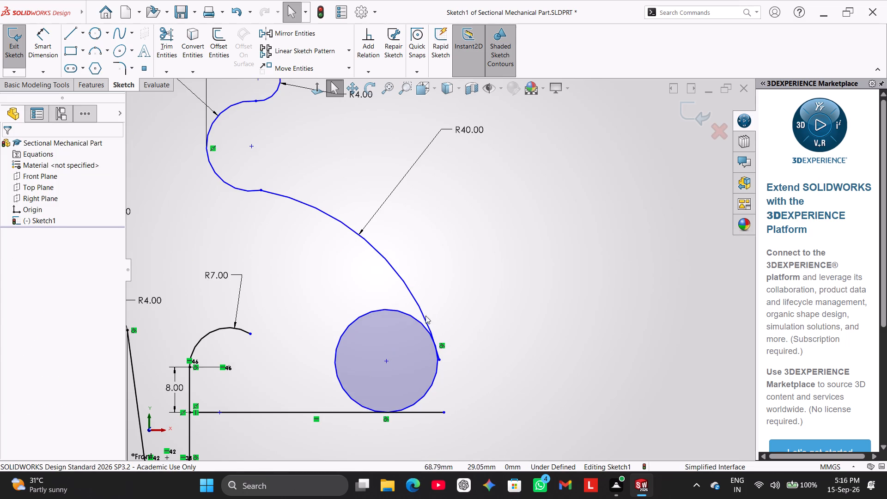
{"action": "left_click", "coordinate": [417, 302], "text": "ctrl"}
{"action": "left_click", "coordinate": [409, 315], "text": "ctrl"}
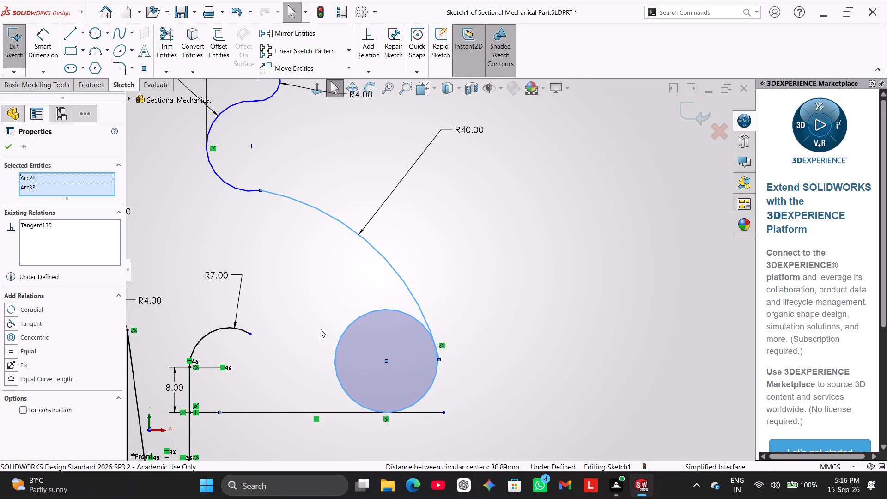
{"action": "left_click", "coordinate": [528, 301]}
Trim the short end of the R40 arc that extends past its tangent point on the circle.
{"action": "scroll", "coordinate": [476, 335], "scroll_direction": "down", "scroll_amount": 7}
{"action": "left_click", "coordinate": [168, 43]}
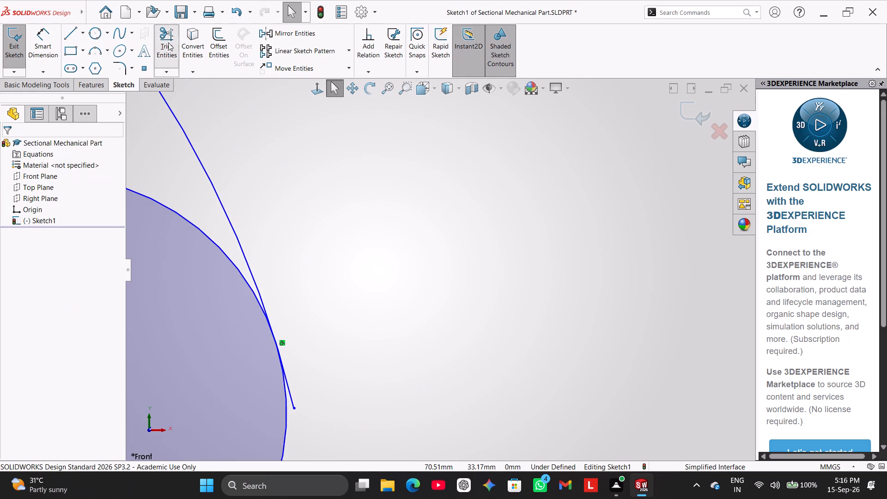
{"action": "left_click", "coordinate": [292, 401]}
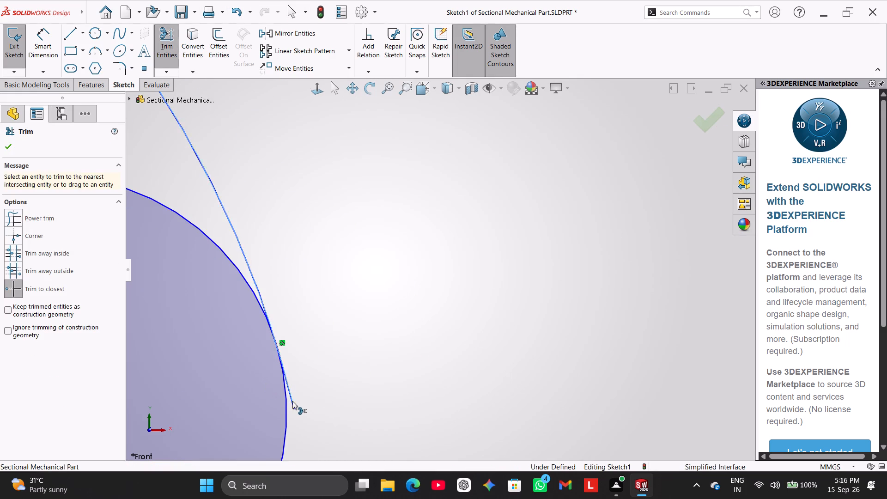
{"action": "scroll", "coordinate": [363, 365], "scroll_direction": "up", "scroll_amount": 9}
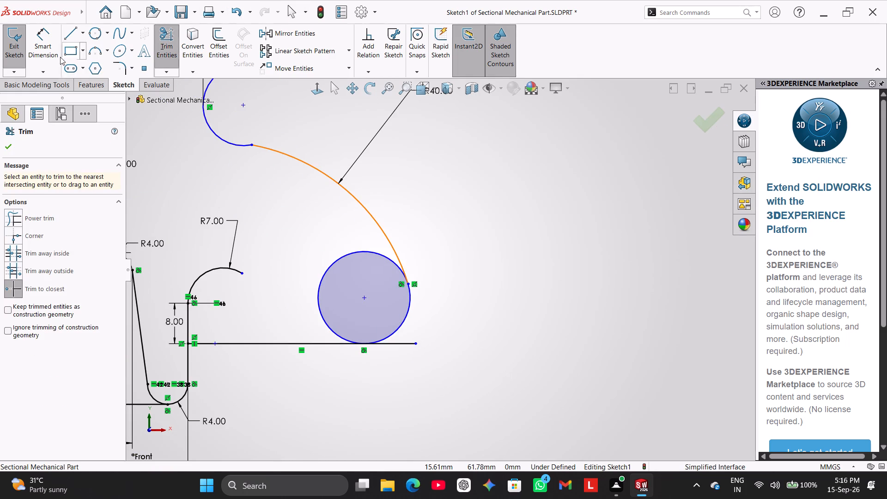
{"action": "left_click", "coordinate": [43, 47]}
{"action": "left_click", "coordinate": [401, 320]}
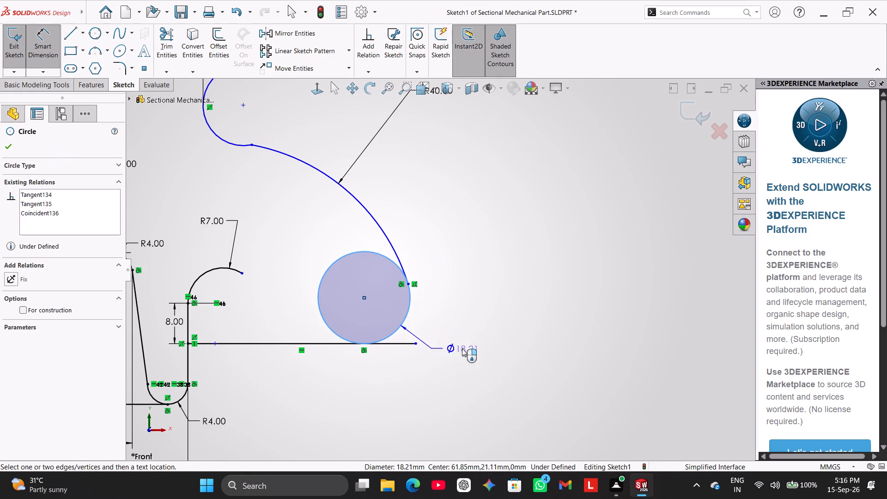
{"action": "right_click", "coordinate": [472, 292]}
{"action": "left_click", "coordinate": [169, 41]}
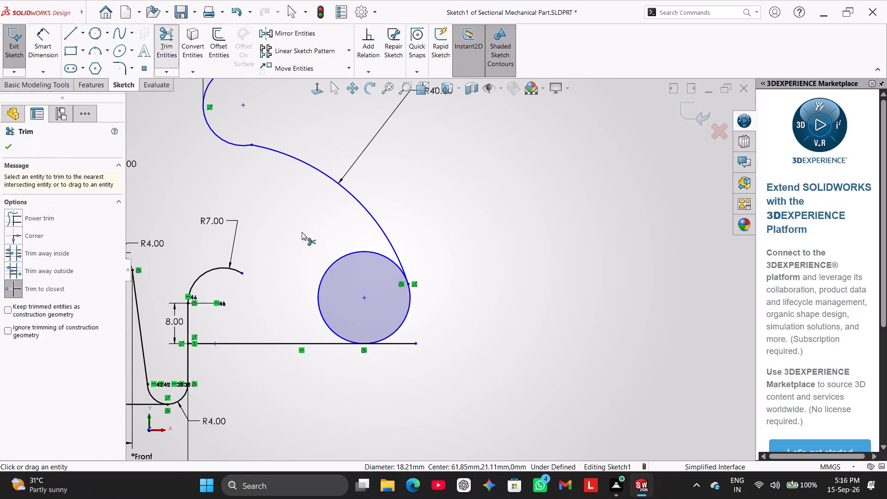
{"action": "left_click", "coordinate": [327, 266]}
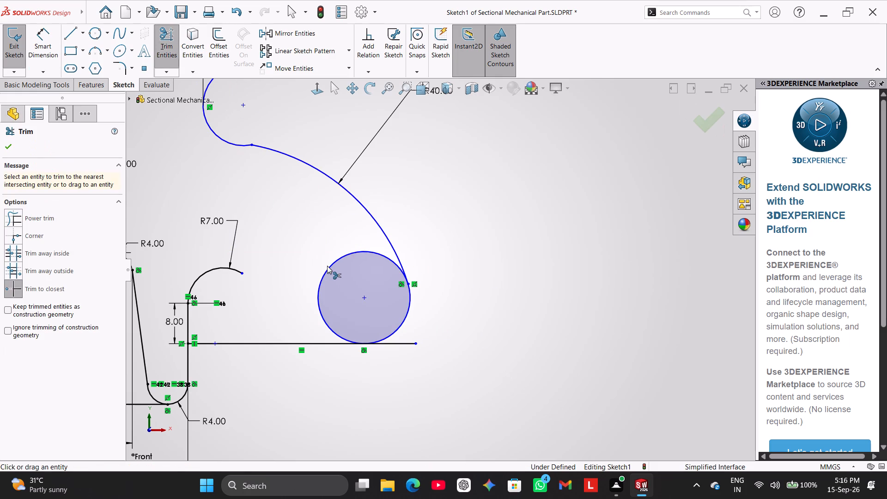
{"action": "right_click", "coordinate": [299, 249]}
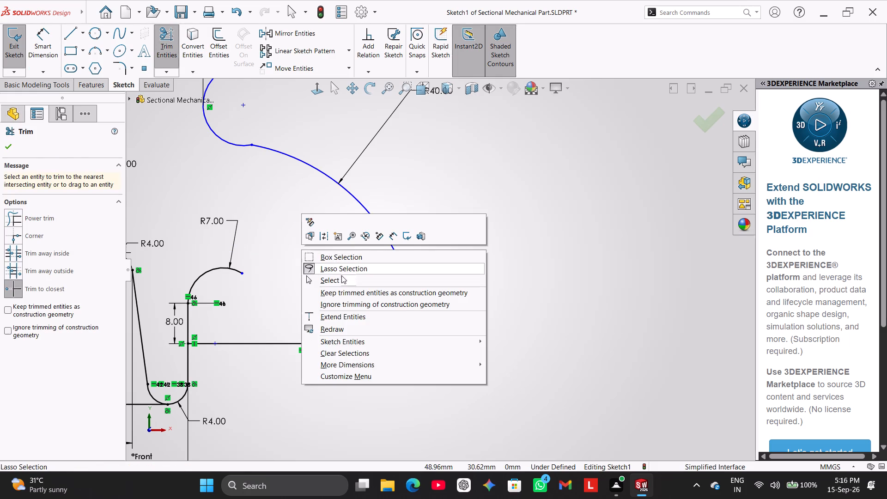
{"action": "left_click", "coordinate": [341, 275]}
Dimension the circle on the base line with a diameter of 14 mm.
{"action": "left_click", "coordinate": [49, 43]}
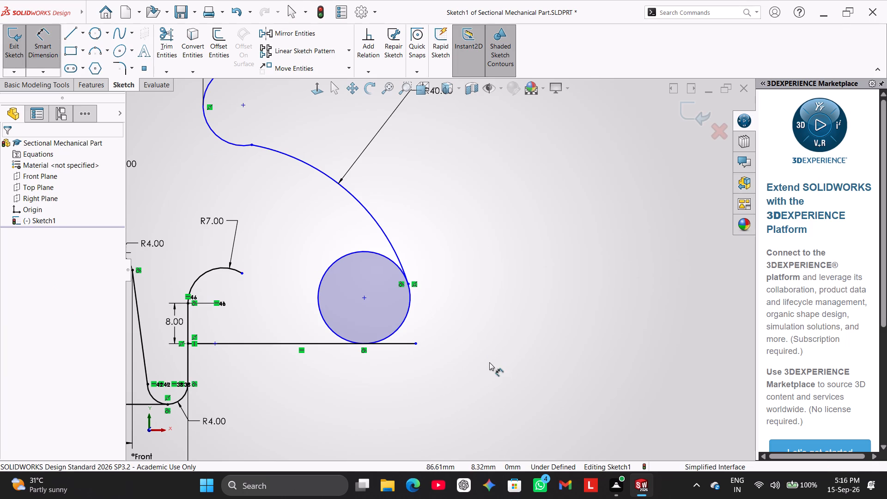
{"action": "left_click", "coordinate": [406, 314]}
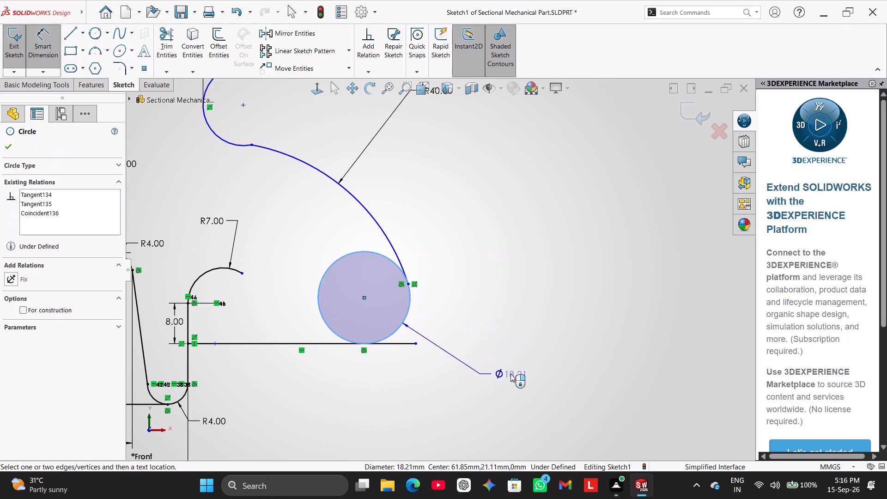
{"action": "left_click", "coordinate": [510, 375]}
{"action": "type", "text": "14"}
{"action": "key", "text": "Return"}
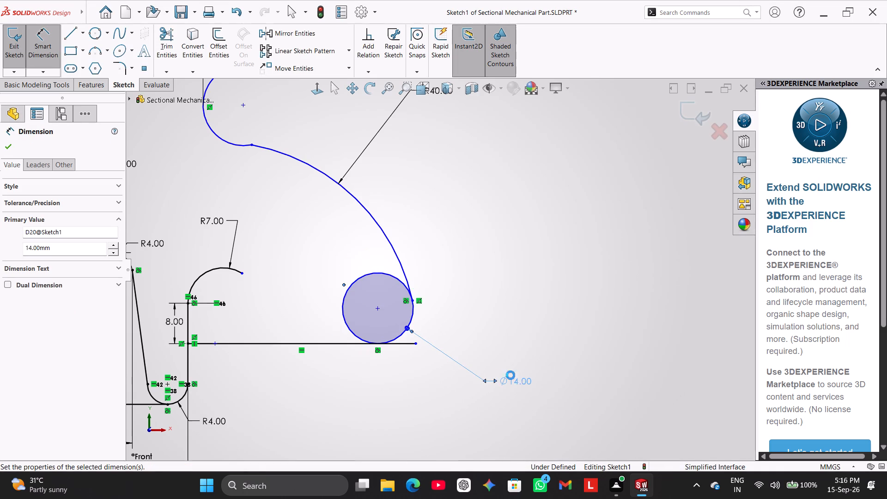
{"action": "right_click", "coordinate": [505, 308]}
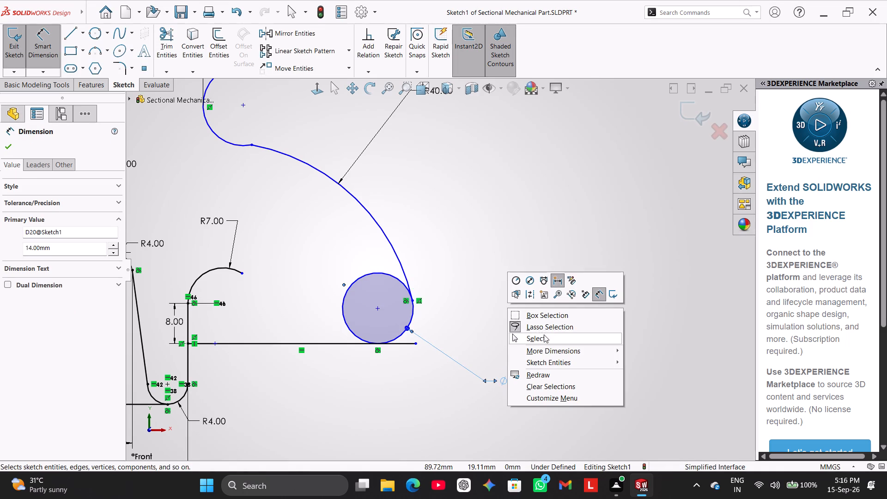
{"action": "left_click", "coordinate": [544, 335]}
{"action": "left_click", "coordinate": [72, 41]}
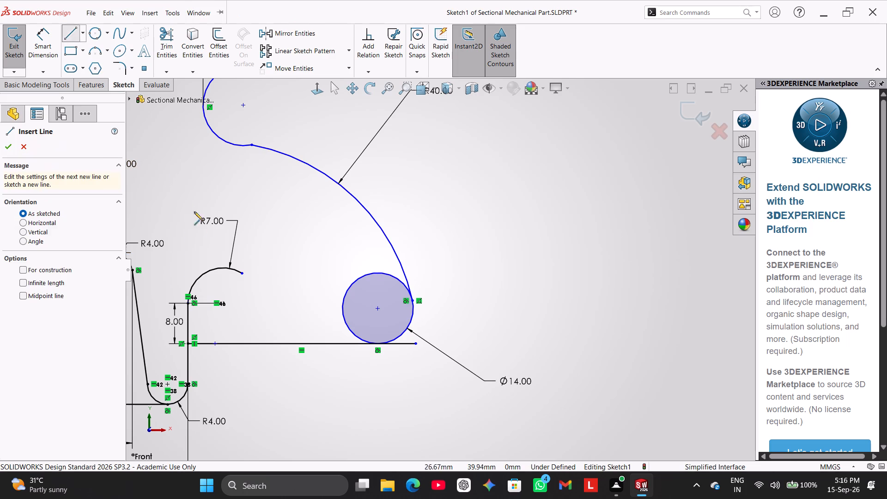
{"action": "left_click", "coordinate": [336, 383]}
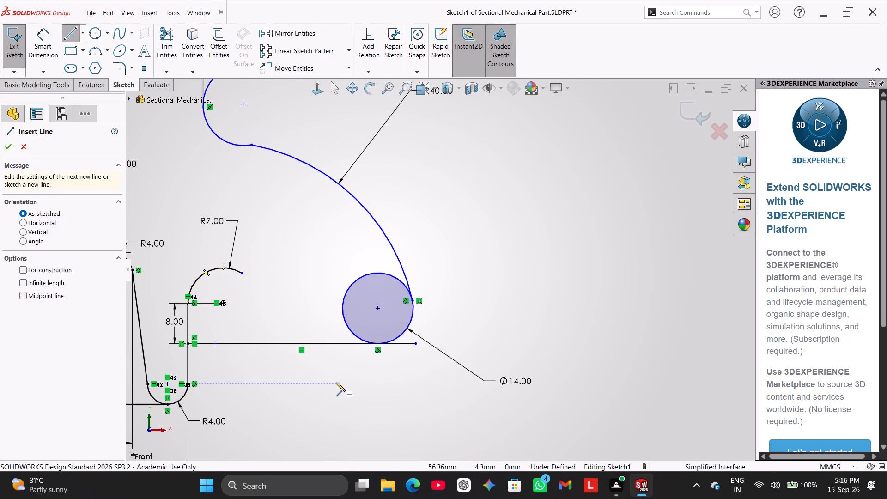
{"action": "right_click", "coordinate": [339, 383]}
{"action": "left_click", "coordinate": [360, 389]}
Move the 14 mm circle inward along the base line until its centre is about 56 mm from the centreline.
{"action": "scroll", "coordinate": [366, 386], "scroll_direction": "up", "scroll_amount": 2}
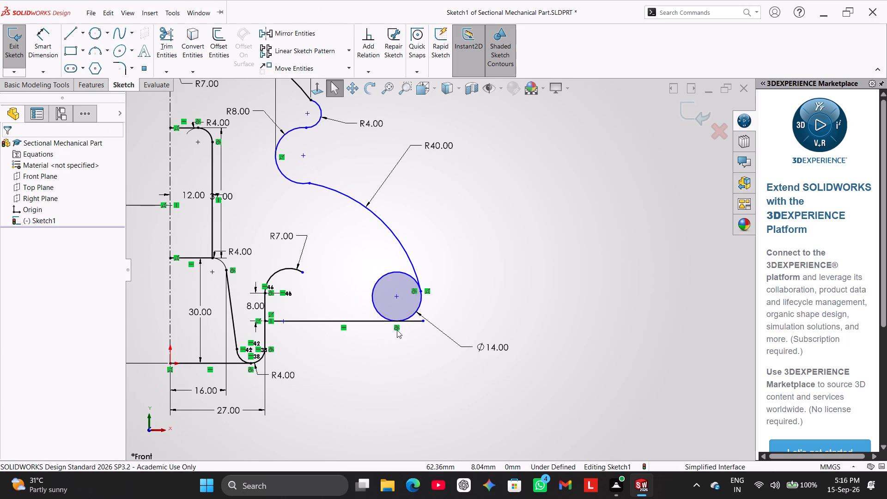
{"action": "left_click_drag", "start_coordinate": [398, 298], "coordinate": [371, 295]}
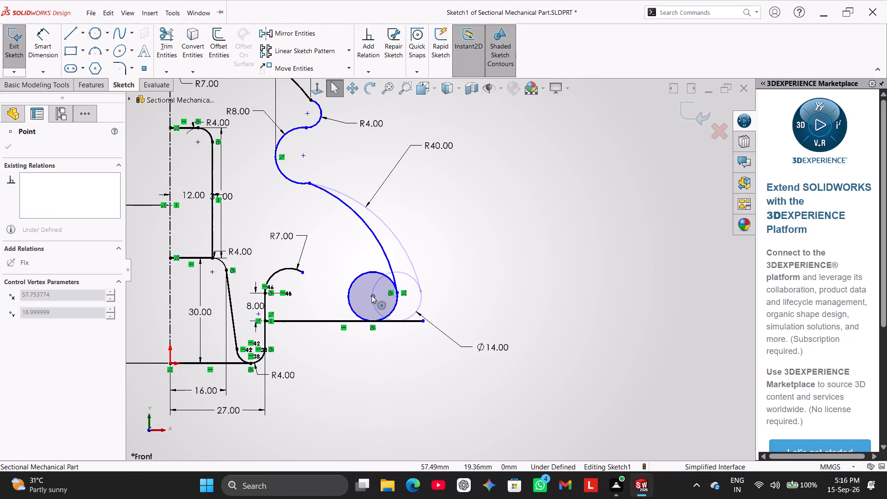
{"action": "left_click_drag", "start_coordinate": [371, 295], "coordinate": [369, 295]}
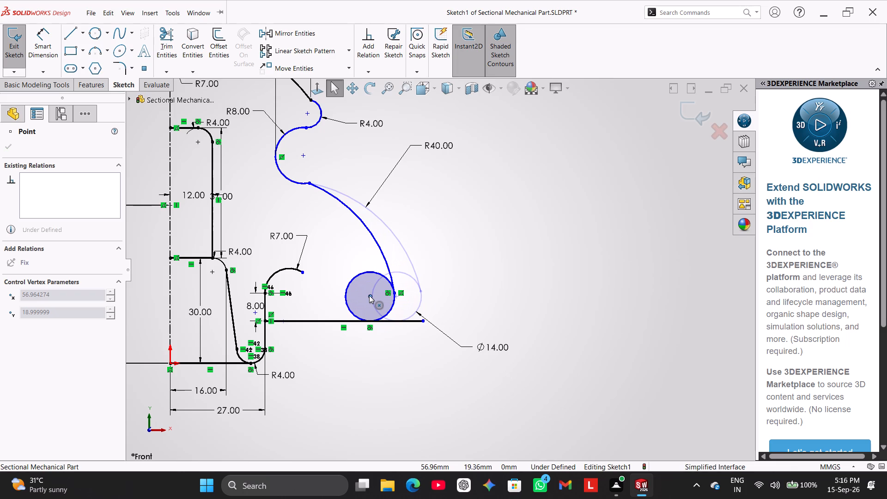
{"action": "left_click_drag", "start_coordinate": [369, 295], "coordinate": [367, 296]}
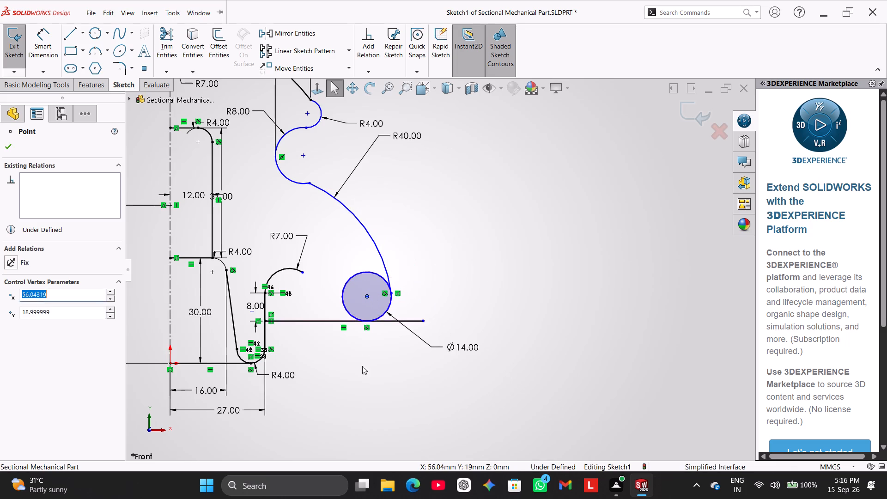
{"action": "left_click", "coordinate": [362, 391]}
Make the R40 arc tangent to the R8 arc above it.
{"action": "left_click", "coordinate": [324, 189], "text": "ctrl"}
{"action": "left_click", "coordinate": [295, 181], "text": "ctrl"}
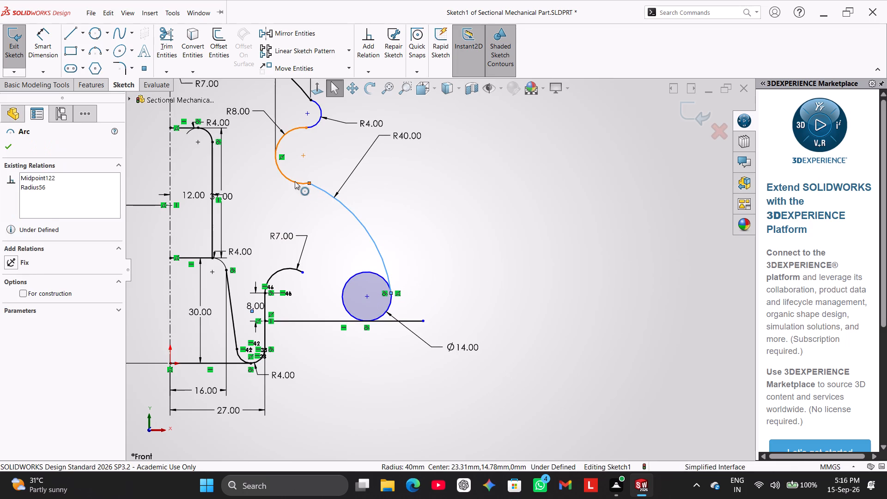
{"action": "left_click", "coordinate": [33, 323]}
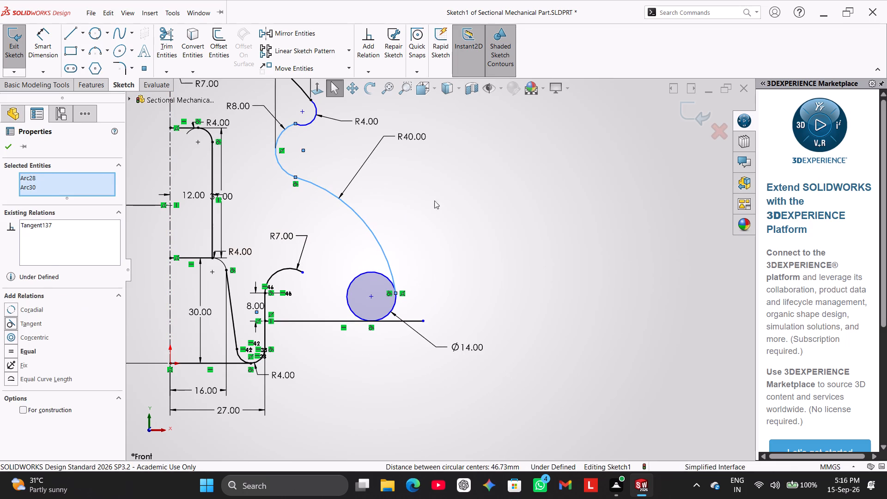
{"action": "left_click", "coordinate": [456, 194]}
Make the R8 arc tangent to the outer R4 arc above it.
{"action": "left_click", "coordinate": [285, 128], "text": "ctrl"}
{"action": "left_click", "coordinate": [308, 121], "text": "ctrl"}
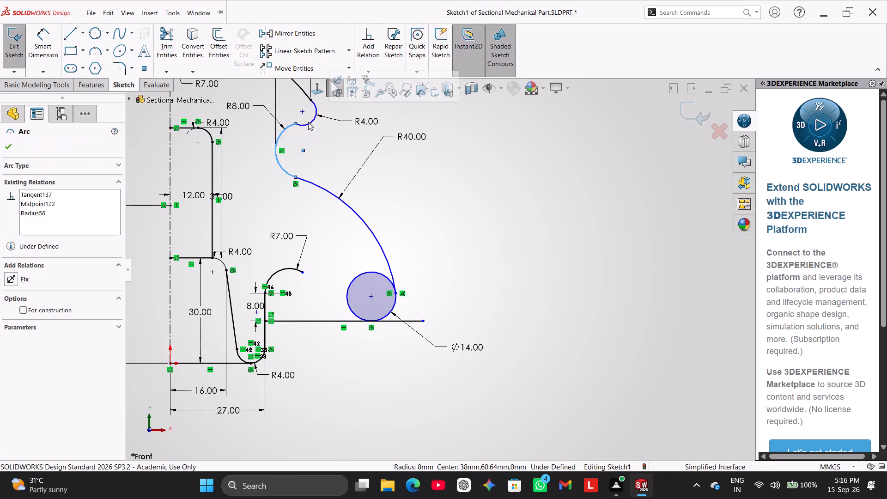
{"action": "left_click", "coordinate": [318, 140]}
{"action": "left_click", "coordinate": [309, 126], "text": "ctrl"}
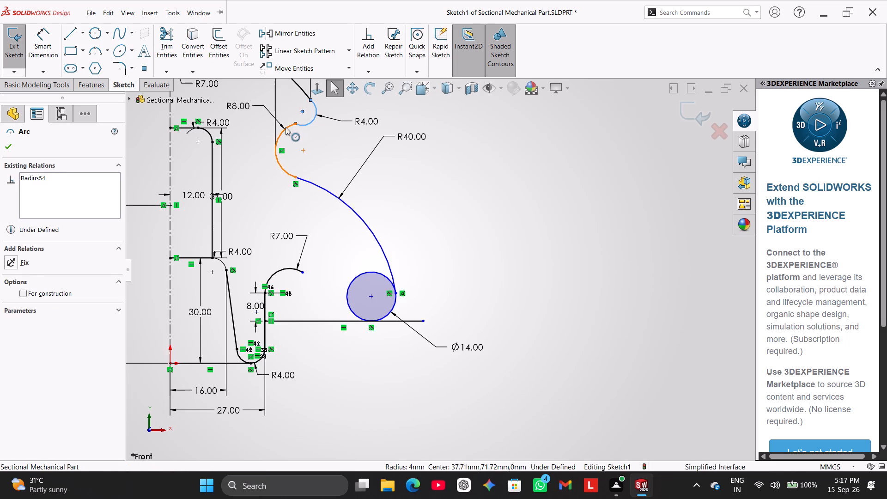
{"action": "left_click", "coordinate": [286, 127], "text": "ctrl"}
{"action": "left_click", "coordinate": [24, 323]}
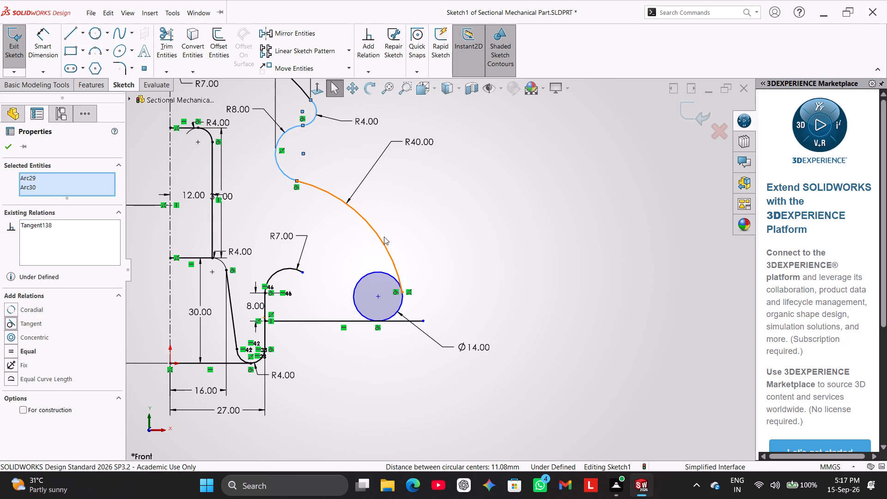
{"action": "left_click", "coordinate": [414, 222]}
Make the outer R4 arc tangent to the lower end of the R50 arc.
{"action": "scroll", "coordinate": [408, 212], "scroll_direction": "up", "scroll_amount": 3}
{"action": "scroll", "coordinate": [396, 188], "scroll_direction": "down", "scroll_amount": 1}
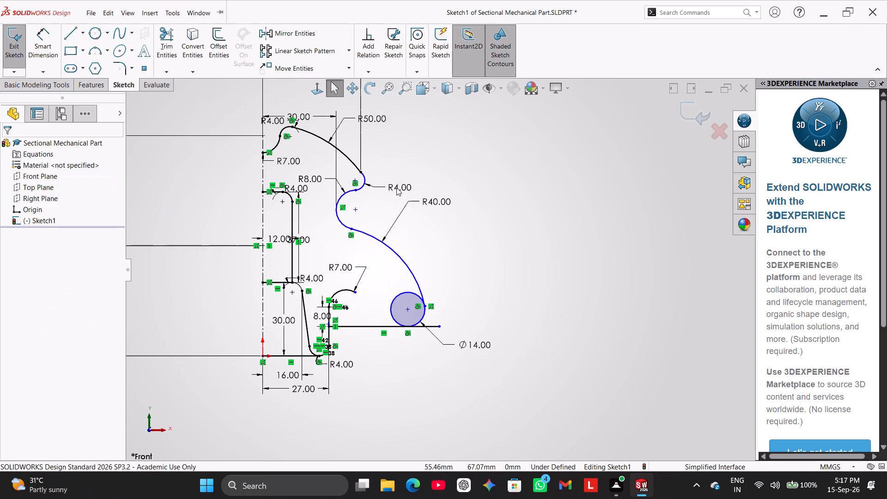
{"action": "scroll", "coordinate": [389, 173], "scroll_direction": "down", "scroll_amount": 2}
{"action": "scroll", "coordinate": [388, 167], "scroll_direction": "up", "scroll_amount": 1}
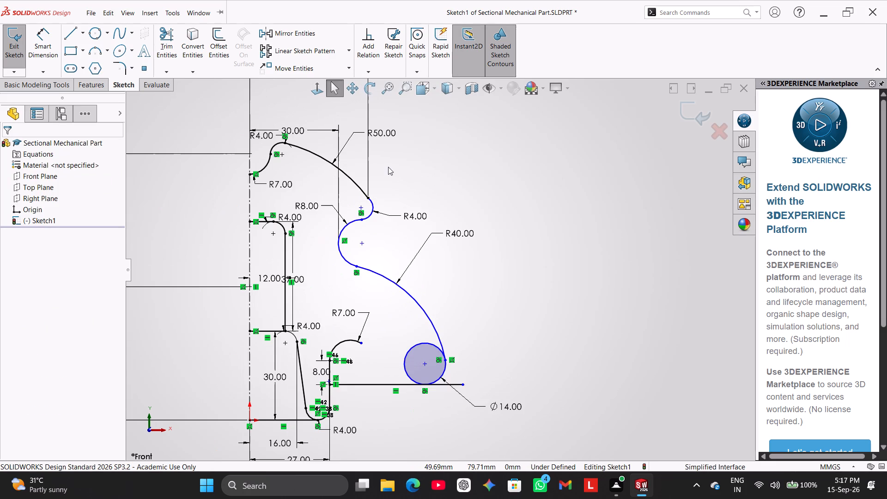
{"action": "scroll", "coordinate": [395, 186], "scroll_direction": "down", "scroll_amount": 2}
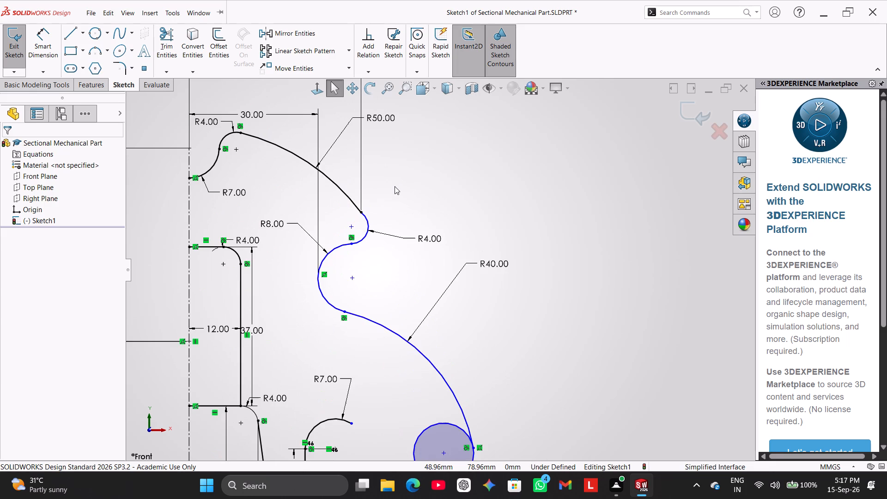
{"action": "scroll", "coordinate": [395, 186], "scroll_direction": "up", "scroll_amount": 1}
{"action": "left_click", "coordinate": [378, 225], "text": "ctrl"}
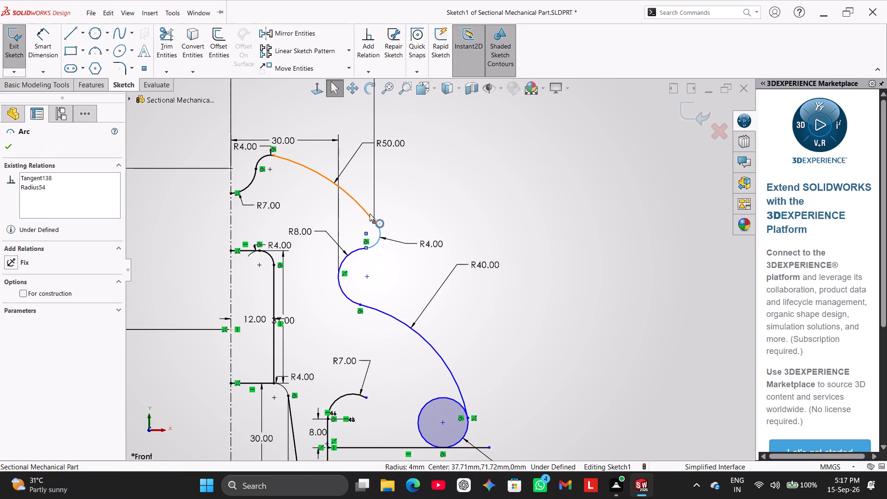
{"action": "left_click", "coordinate": [368, 213], "text": "ctrl"}
{"action": "left_click", "coordinate": [33, 327]}
{"action": "left_click", "coordinate": [464, 167]}
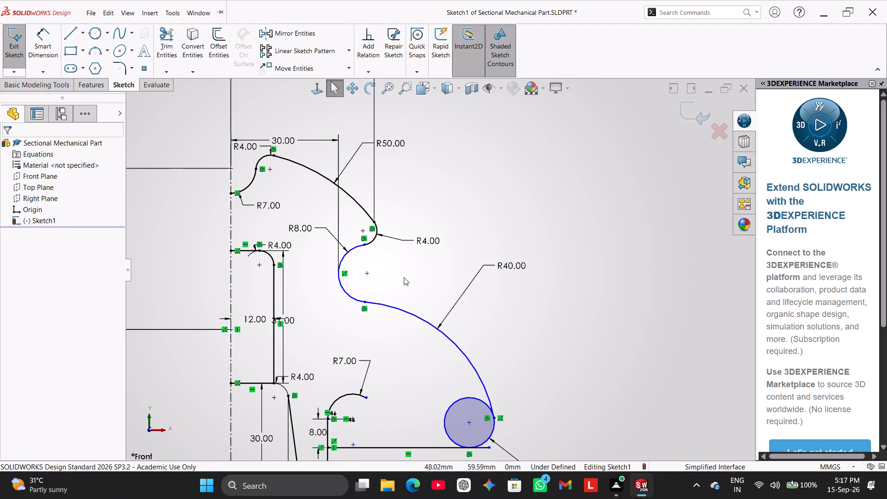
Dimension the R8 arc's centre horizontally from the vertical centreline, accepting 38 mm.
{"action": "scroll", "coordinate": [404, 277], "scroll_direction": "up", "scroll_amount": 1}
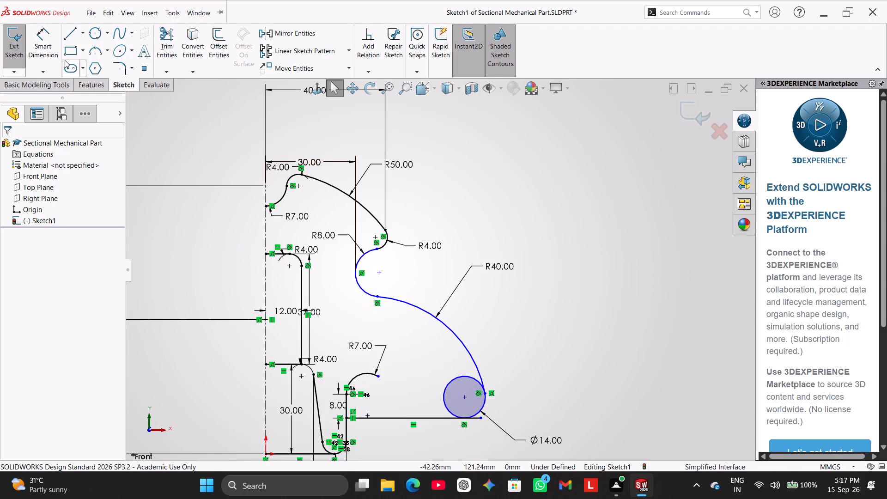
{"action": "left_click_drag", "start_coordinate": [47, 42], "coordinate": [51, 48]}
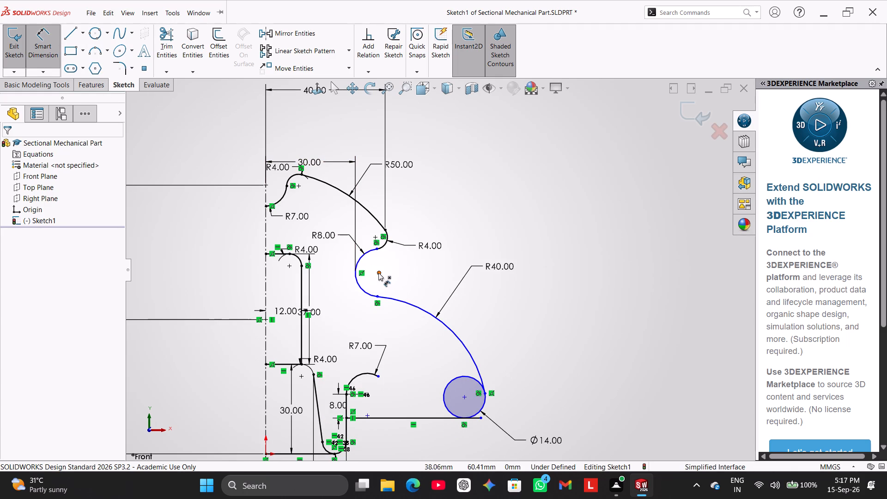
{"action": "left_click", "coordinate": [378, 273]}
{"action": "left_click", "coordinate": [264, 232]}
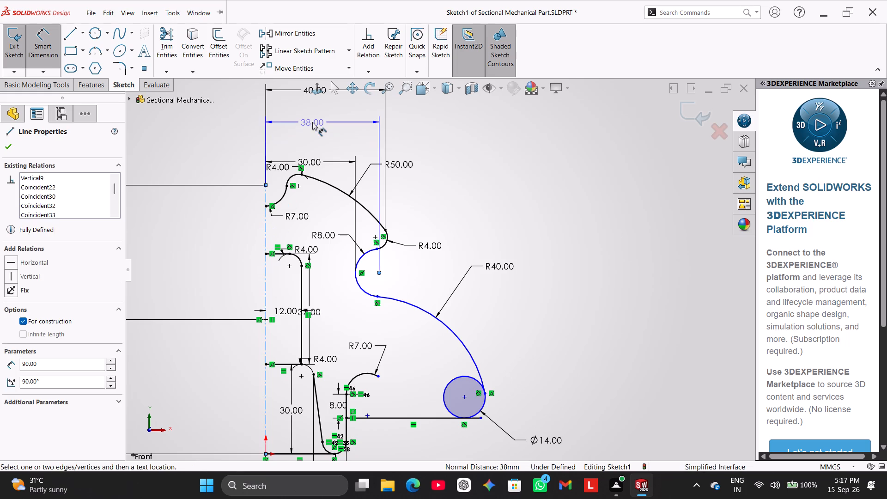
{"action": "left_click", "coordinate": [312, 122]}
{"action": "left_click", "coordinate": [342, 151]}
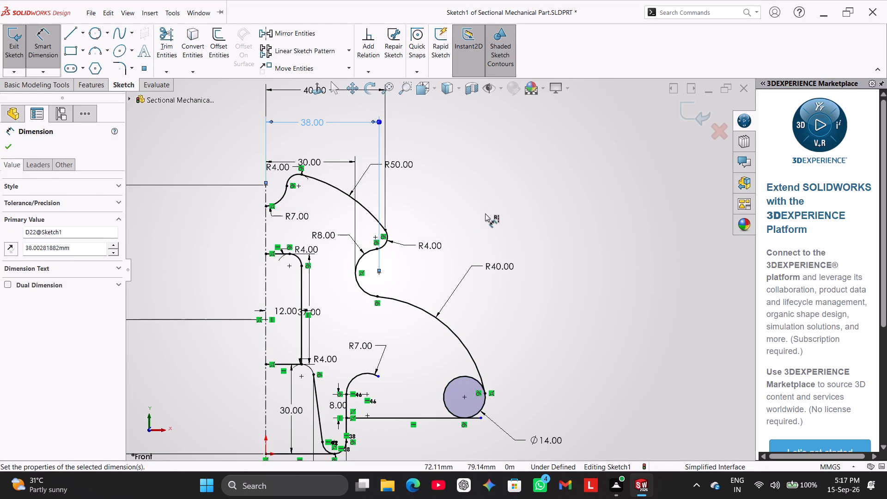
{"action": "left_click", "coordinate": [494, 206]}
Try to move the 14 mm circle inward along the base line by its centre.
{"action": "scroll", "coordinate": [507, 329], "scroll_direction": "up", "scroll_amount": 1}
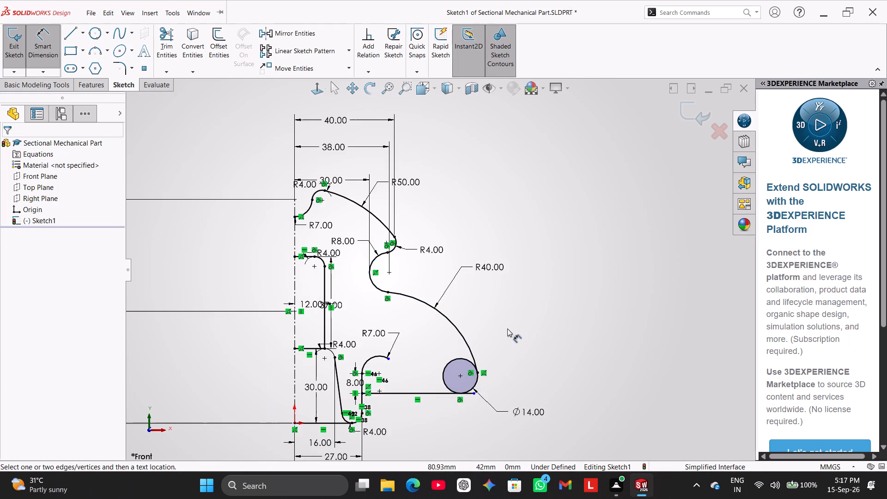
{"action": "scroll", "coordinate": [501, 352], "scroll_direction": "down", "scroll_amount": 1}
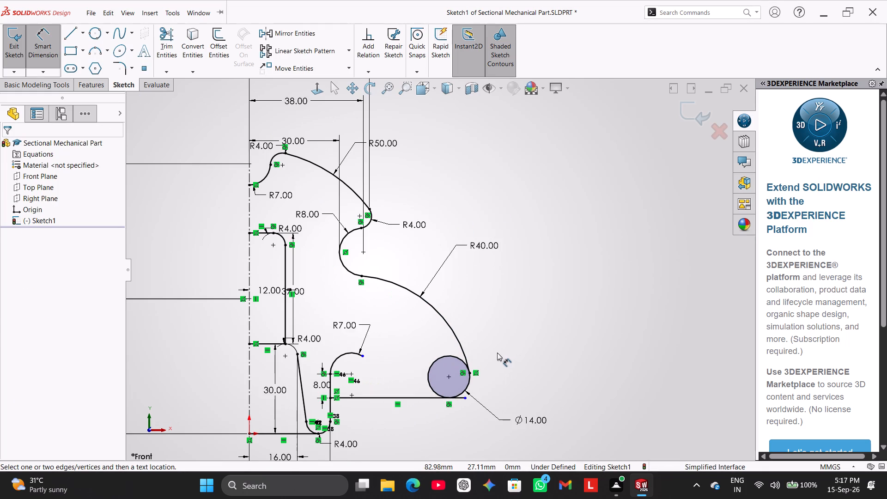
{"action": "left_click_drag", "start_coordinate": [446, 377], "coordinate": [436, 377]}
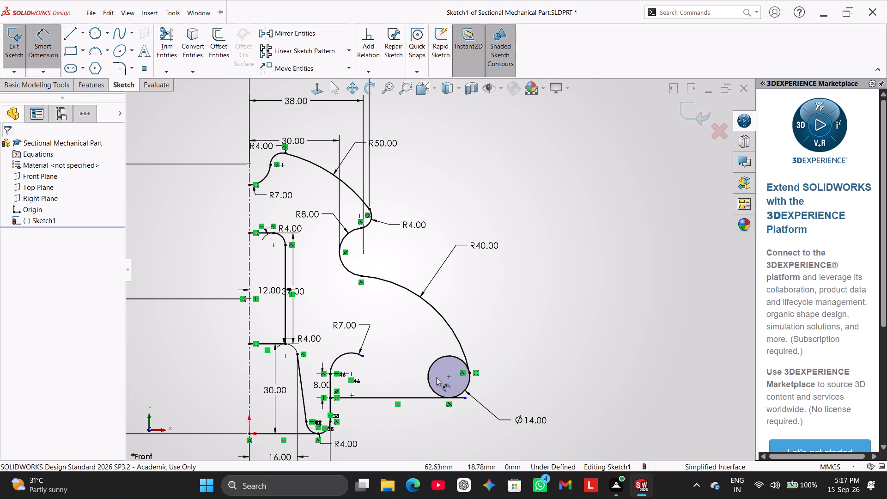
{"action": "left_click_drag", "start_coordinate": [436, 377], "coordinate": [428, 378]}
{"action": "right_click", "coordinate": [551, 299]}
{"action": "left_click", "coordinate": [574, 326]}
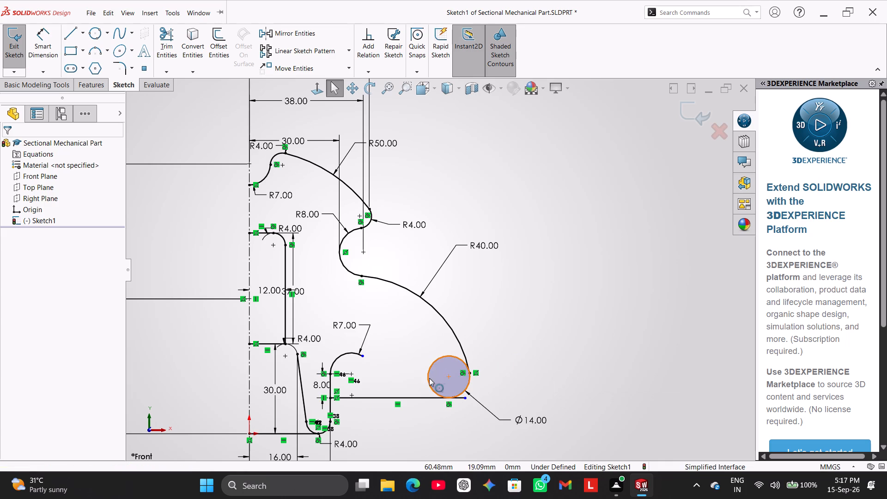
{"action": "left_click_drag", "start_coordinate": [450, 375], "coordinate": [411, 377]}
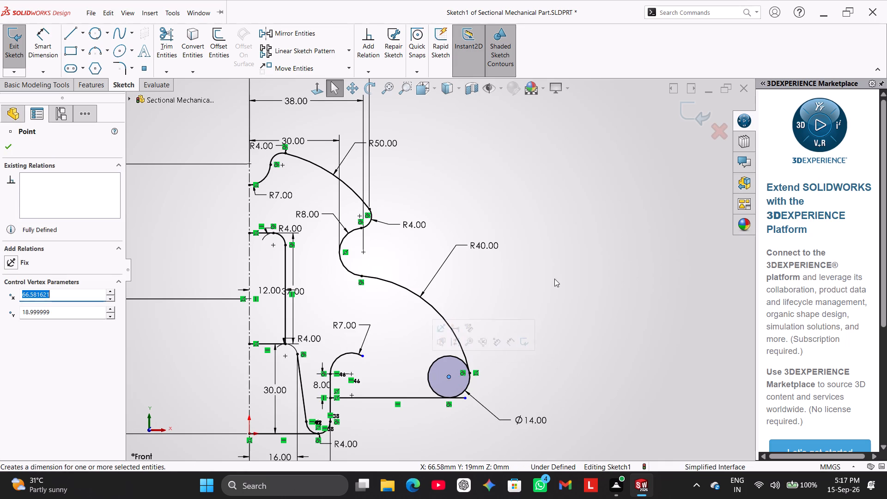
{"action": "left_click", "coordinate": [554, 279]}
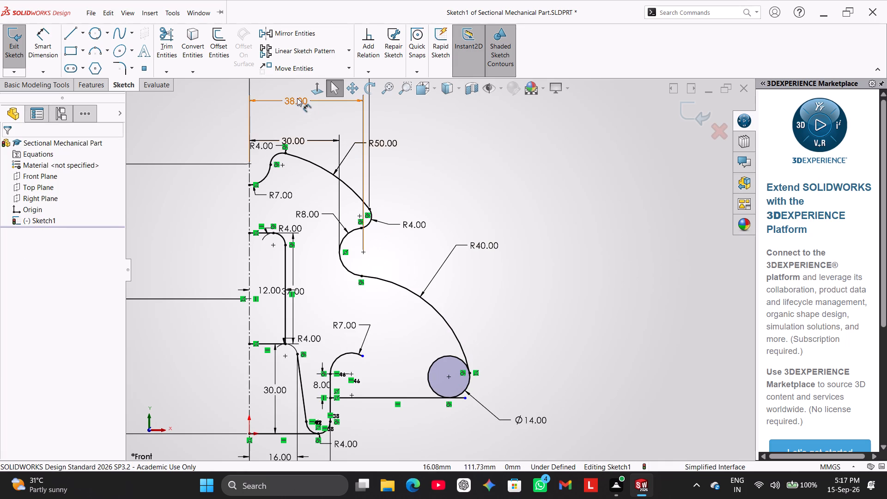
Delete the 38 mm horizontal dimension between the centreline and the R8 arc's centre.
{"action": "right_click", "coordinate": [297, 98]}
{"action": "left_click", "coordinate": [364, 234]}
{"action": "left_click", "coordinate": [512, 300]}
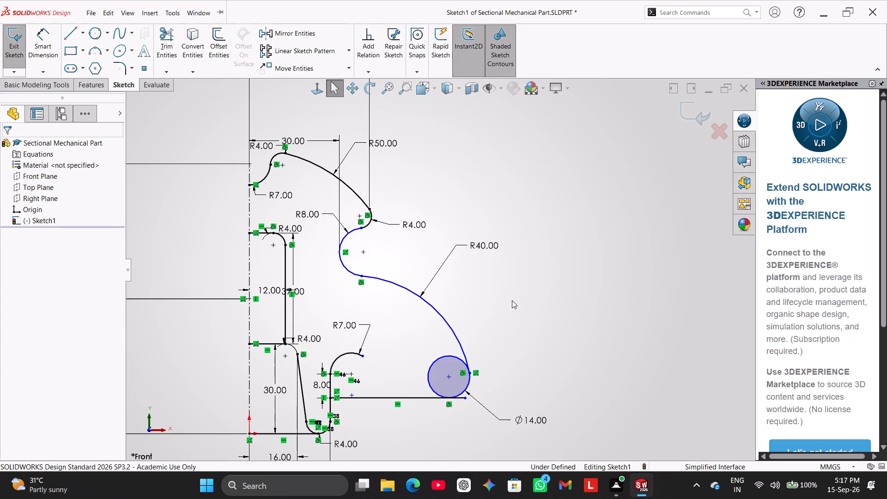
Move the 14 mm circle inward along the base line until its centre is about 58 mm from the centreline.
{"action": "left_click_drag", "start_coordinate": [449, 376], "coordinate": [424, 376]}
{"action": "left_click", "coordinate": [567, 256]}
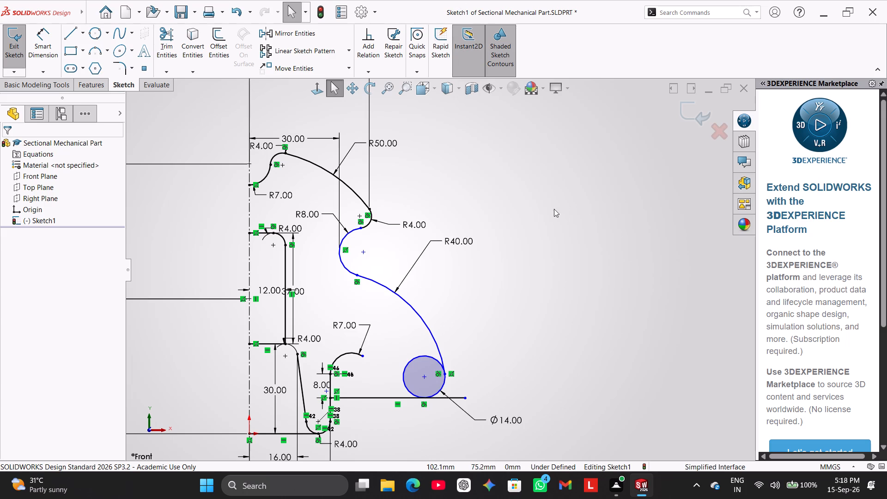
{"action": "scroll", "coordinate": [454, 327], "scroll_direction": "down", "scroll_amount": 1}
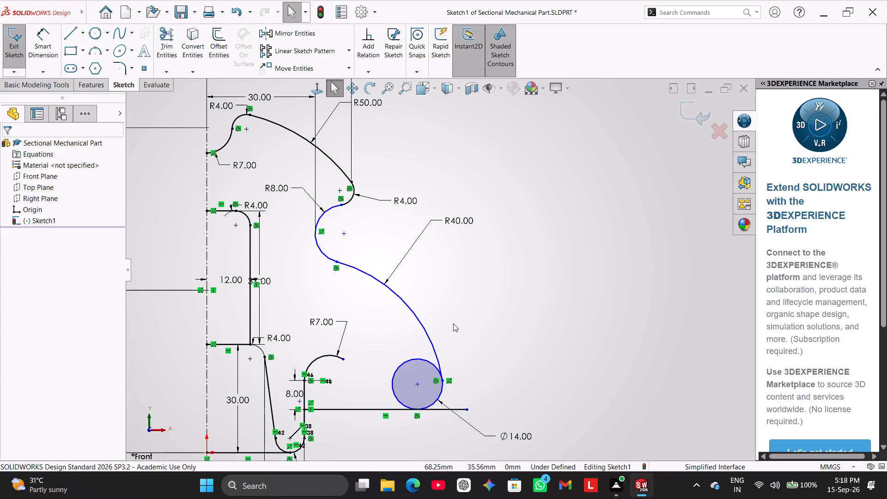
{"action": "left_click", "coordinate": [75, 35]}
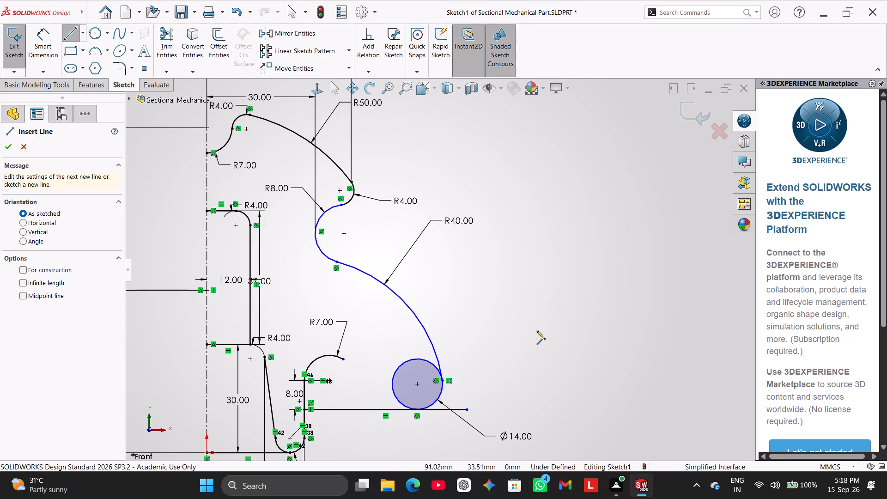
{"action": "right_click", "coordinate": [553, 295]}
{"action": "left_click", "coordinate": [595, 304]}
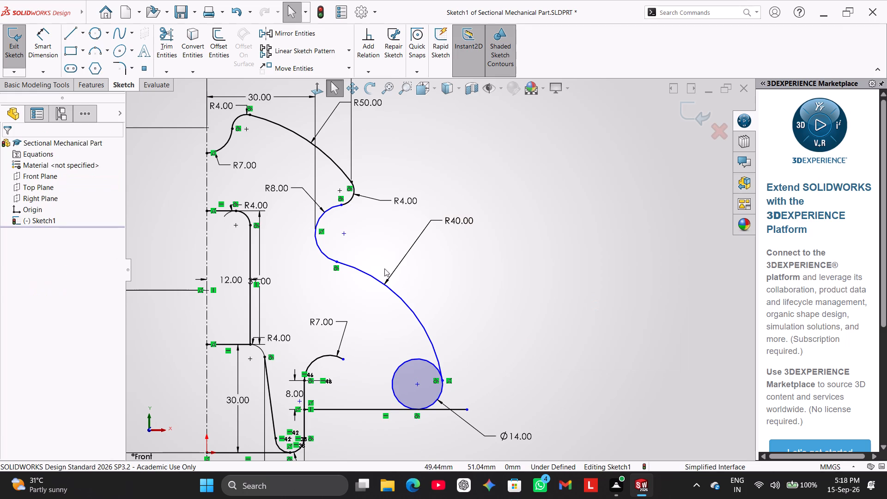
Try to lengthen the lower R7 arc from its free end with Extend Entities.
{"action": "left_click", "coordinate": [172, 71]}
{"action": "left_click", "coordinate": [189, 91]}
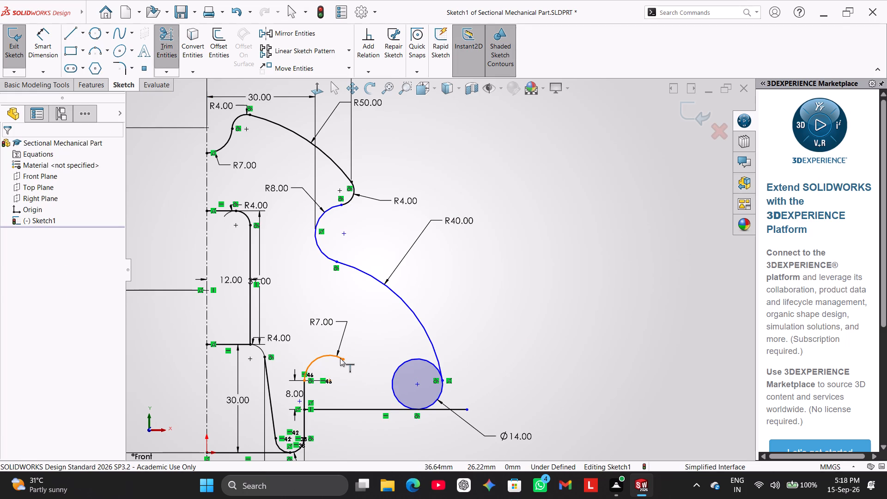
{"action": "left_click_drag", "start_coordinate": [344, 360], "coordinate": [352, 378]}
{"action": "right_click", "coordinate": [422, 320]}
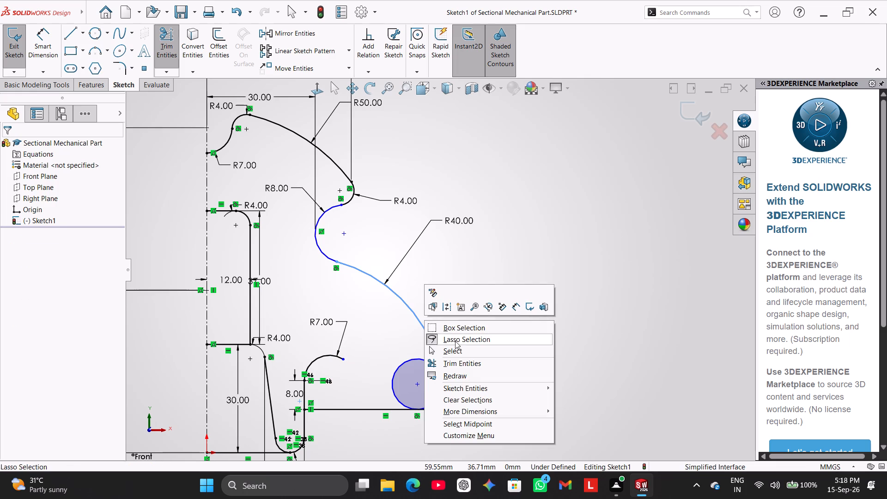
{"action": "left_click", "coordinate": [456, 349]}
Lengthen the lower R7 arc by pulling its free end around and down to just below the level of its centre.
{"action": "left_click_drag", "start_coordinate": [342, 358], "coordinate": [348, 375]}
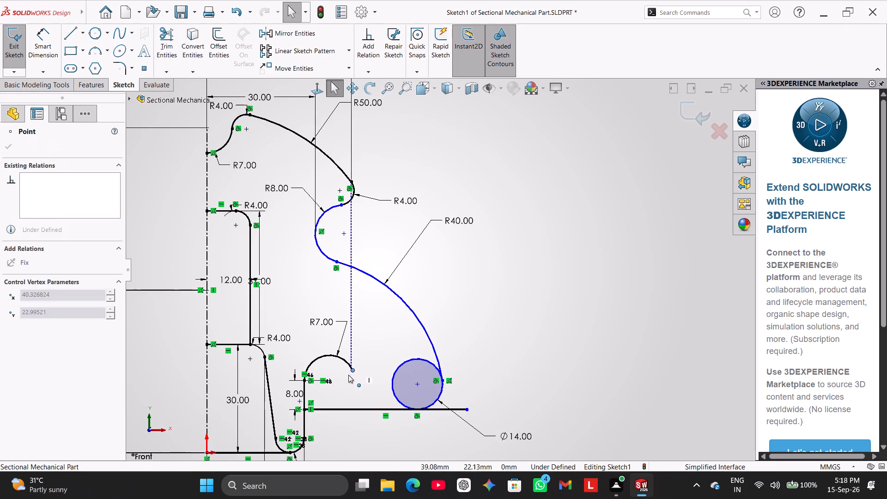
{"action": "left_click_drag", "start_coordinate": [348, 375], "coordinate": [347, 390]}
{"action": "left_click", "coordinate": [501, 279]}
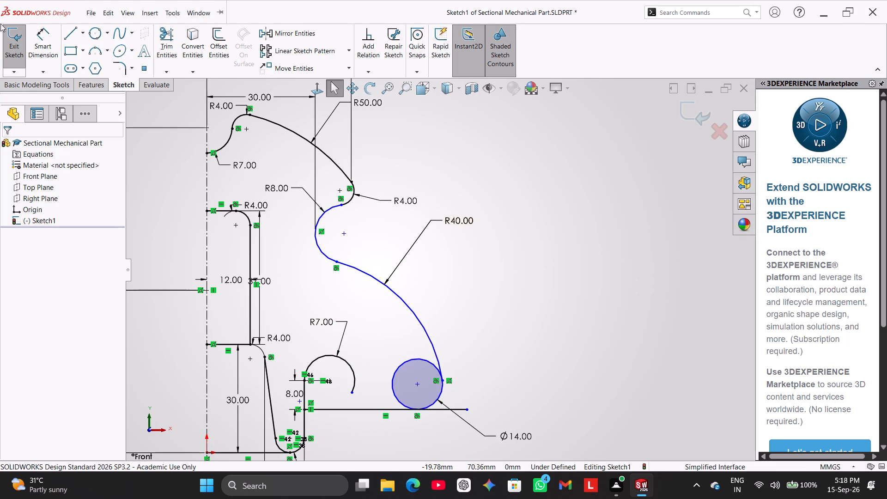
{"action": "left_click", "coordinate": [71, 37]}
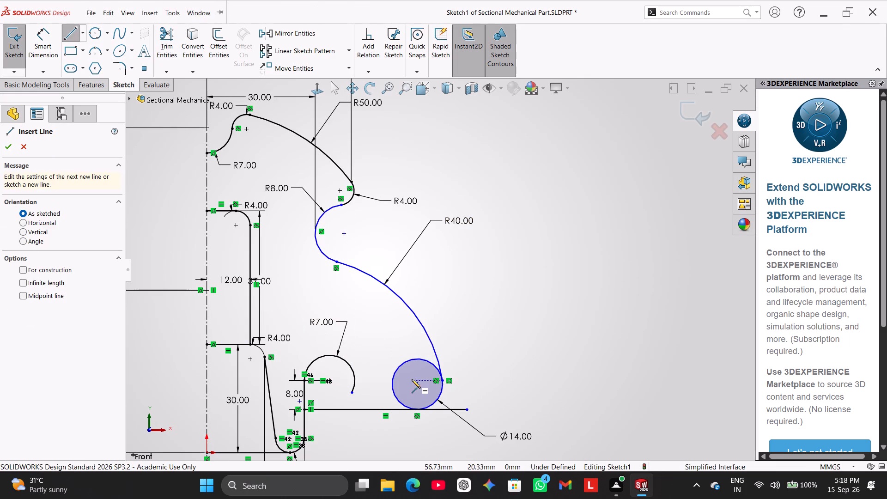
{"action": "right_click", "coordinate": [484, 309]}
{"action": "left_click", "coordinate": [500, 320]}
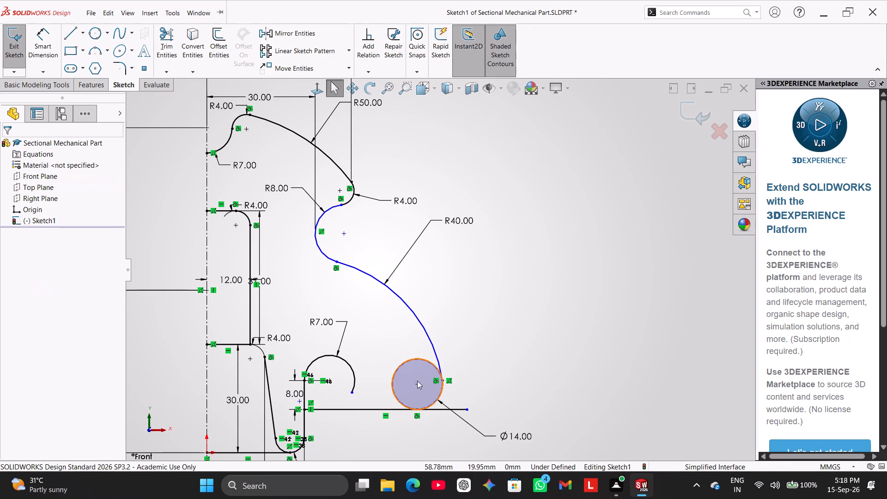
Move the 14 mm circle inward along the base line until its centre is about 53 mm from the centreline.
{"action": "left_click_drag", "start_coordinate": [415, 384], "coordinate": [397, 386]}
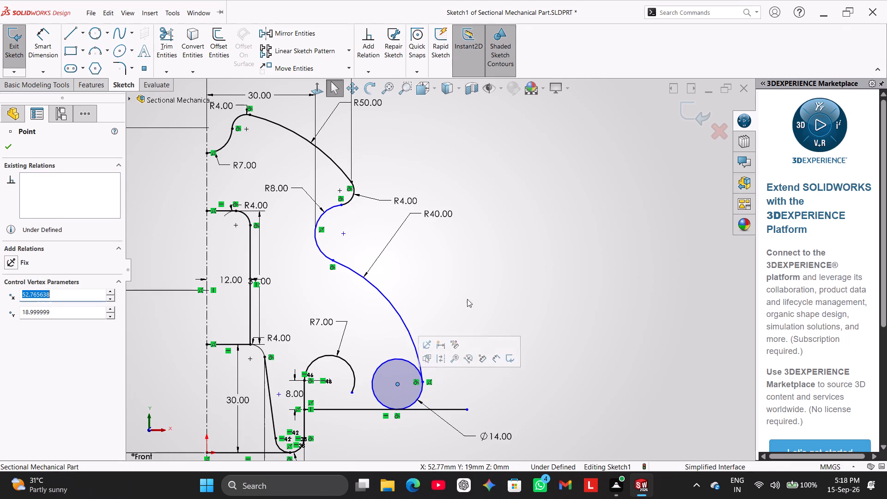
Sketch a sloping line about 12 mm long from the R7 arc's outer side down to the 14 mm circle's lower inner side.
{"action": "left_click", "coordinate": [69, 36]}
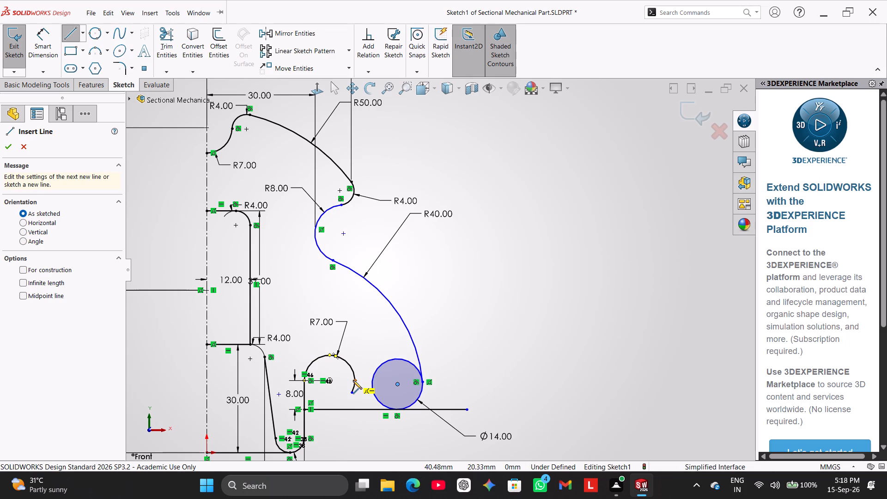
{"action": "left_click", "coordinate": [350, 365]}
{"action": "left_click", "coordinate": [375, 400]}
{"action": "right_click", "coordinate": [485, 273]}
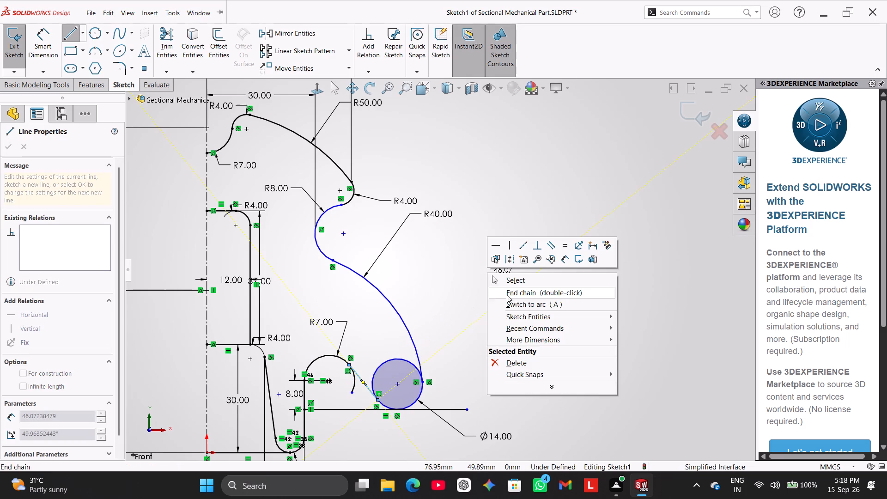
{"action": "left_click", "coordinate": [512, 275]}
{"action": "left_click", "coordinate": [468, 294]}
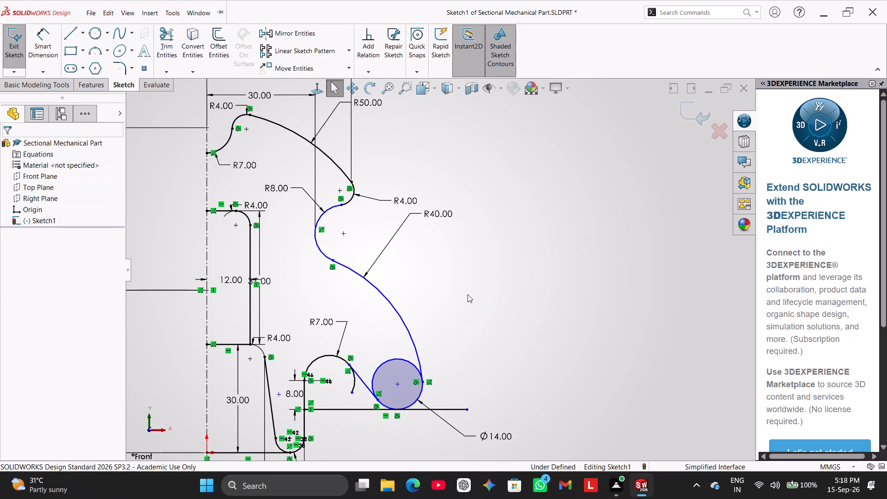
Trim off the R7 arc's leftover end below its junction with the sloping line.
{"action": "left_click", "coordinate": [160, 45]}
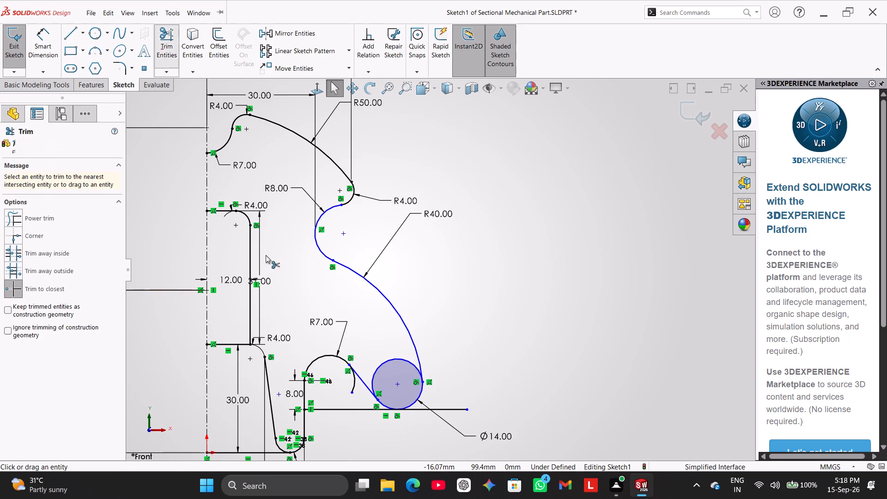
{"action": "left_click", "coordinate": [355, 387]}
{"action": "right_click", "coordinate": [482, 308]}
{"action": "left_click", "coordinate": [516, 340]}
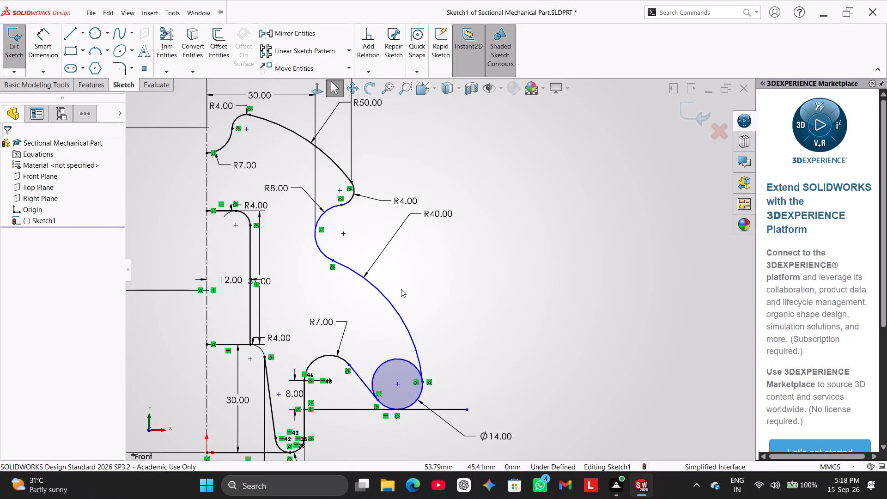
Trim the upper part of the 14 mm circle between the sloping line and the R40 arc.
{"action": "left_click", "coordinate": [162, 44]}
{"action": "left_click", "coordinate": [401, 359]}
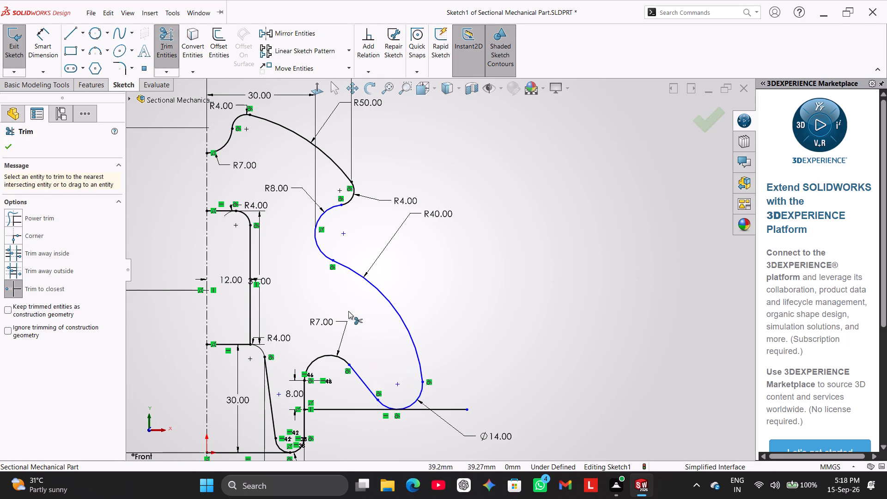
{"action": "right_click", "coordinate": [490, 429]}
{"action": "left_click", "coordinate": [522, 392]}
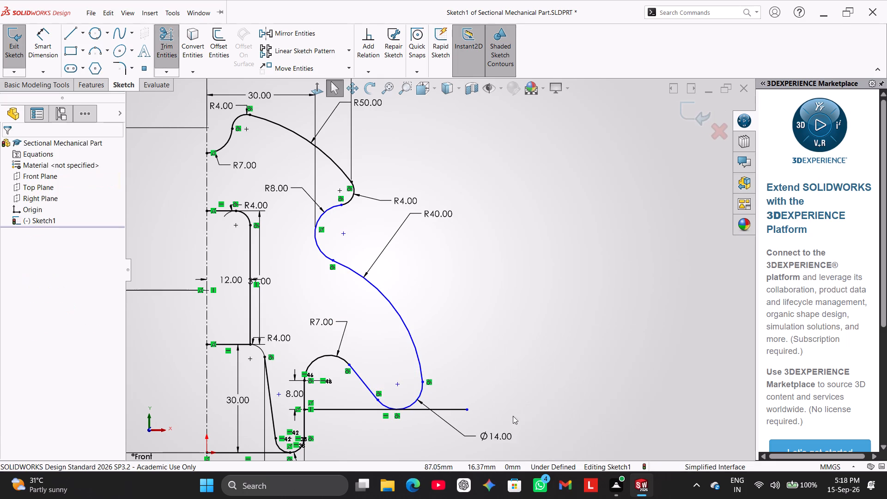
Replace the lower outer arc's 14 mm diameter dimension with a 7 mm radius dimension.
{"action": "right_click", "coordinate": [492, 436]}
{"action": "left_click", "coordinate": [524, 373]}
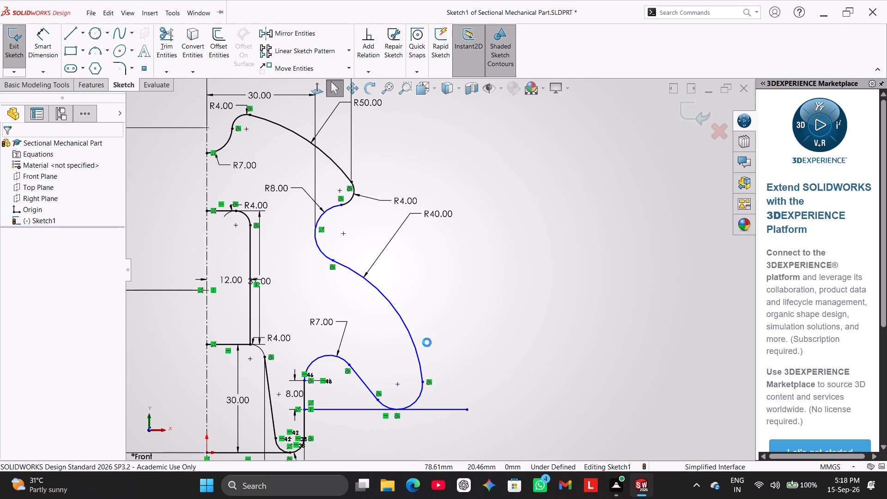
{"action": "left_click", "coordinate": [54, 42]}
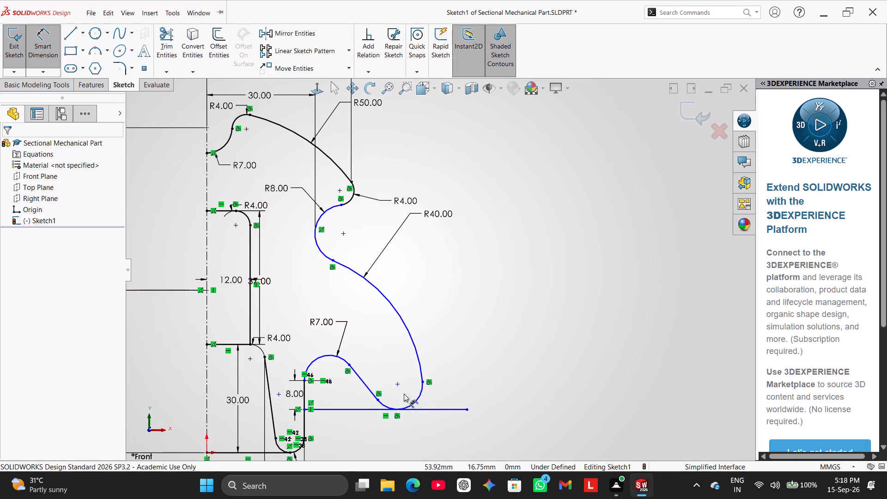
{"action": "left_click", "coordinate": [415, 401]}
{"action": "left_click", "coordinate": [481, 396]}
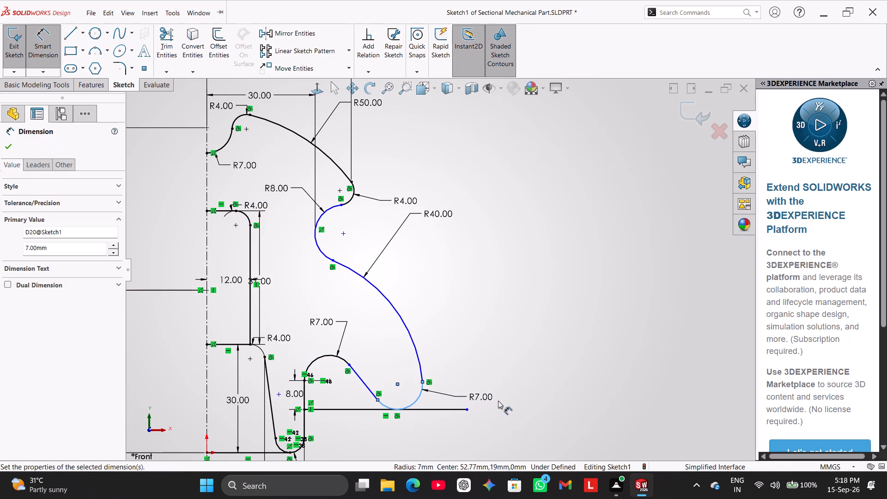
{"action": "left_click", "coordinate": [510, 345]}
{"action": "left_click", "coordinate": [456, 438]}
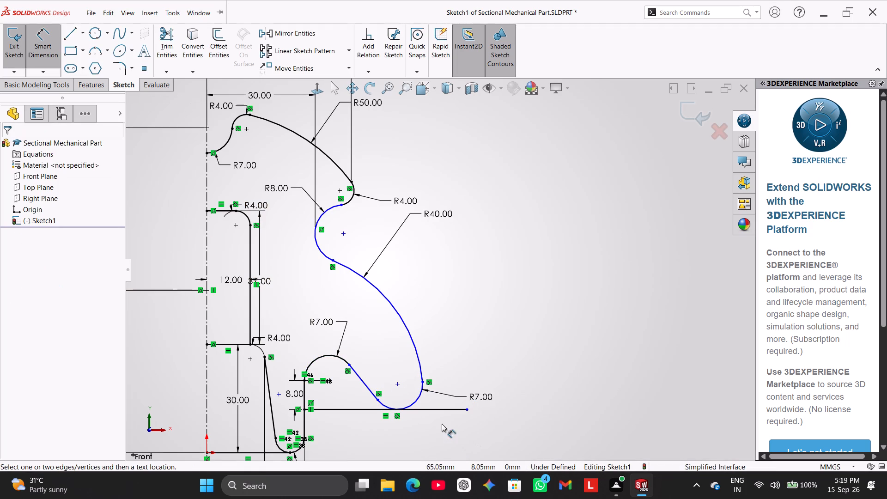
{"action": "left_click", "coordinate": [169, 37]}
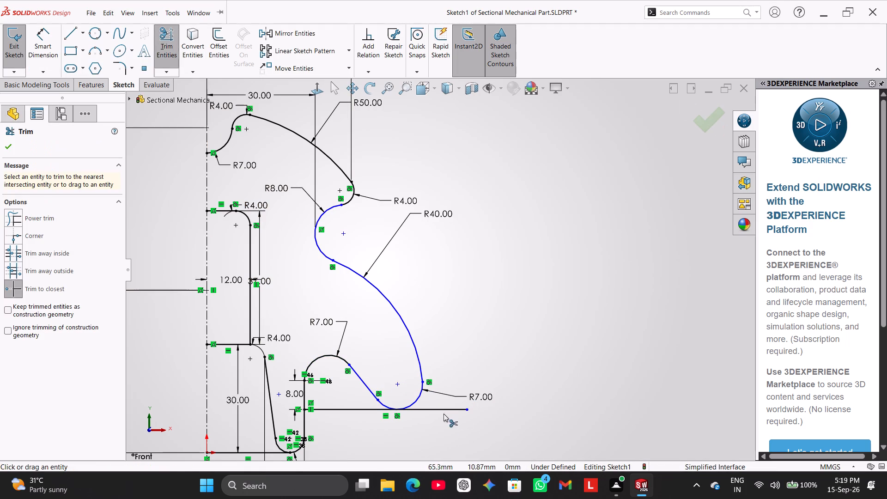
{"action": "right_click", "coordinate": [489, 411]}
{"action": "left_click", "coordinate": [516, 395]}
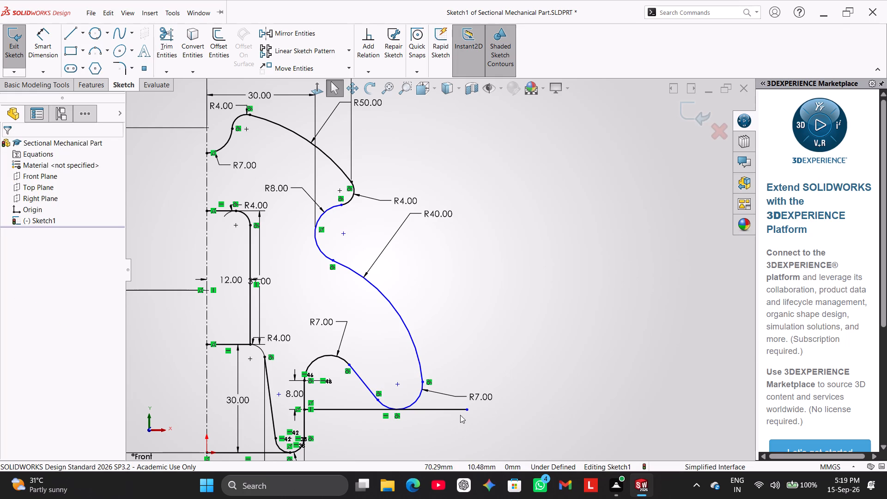
Shorten the horizontal line under the outer lobe so its free end meets the lower outer R7 arc's lowest point.
{"action": "left_click_drag", "start_coordinate": [468, 408], "coordinate": [396, 402]}
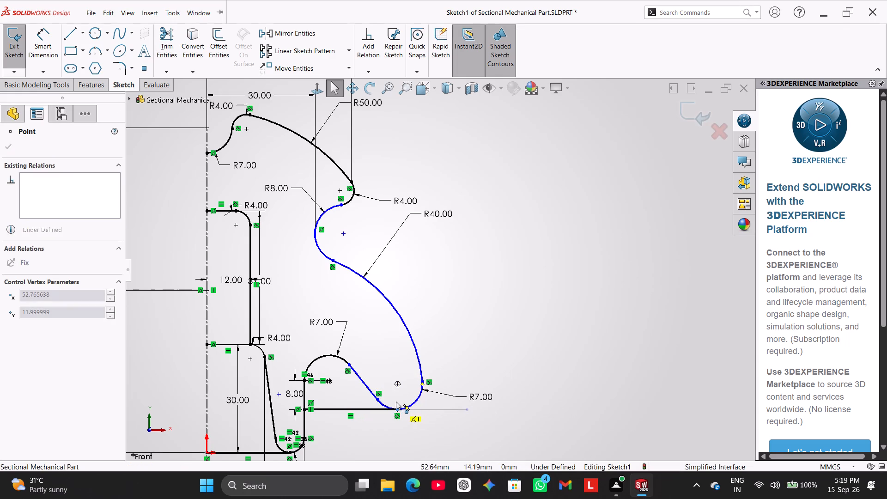
{"action": "left_click_drag", "start_coordinate": [396, 402], "coordinate": [392, 397]}
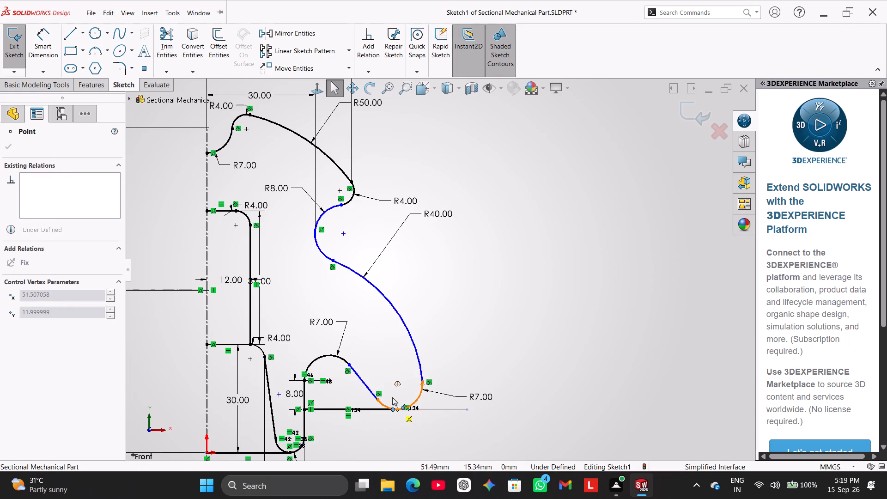
{"action": "left_click_drag", "start_coordinate": [392, 397], "coordinate": [401, 397]}
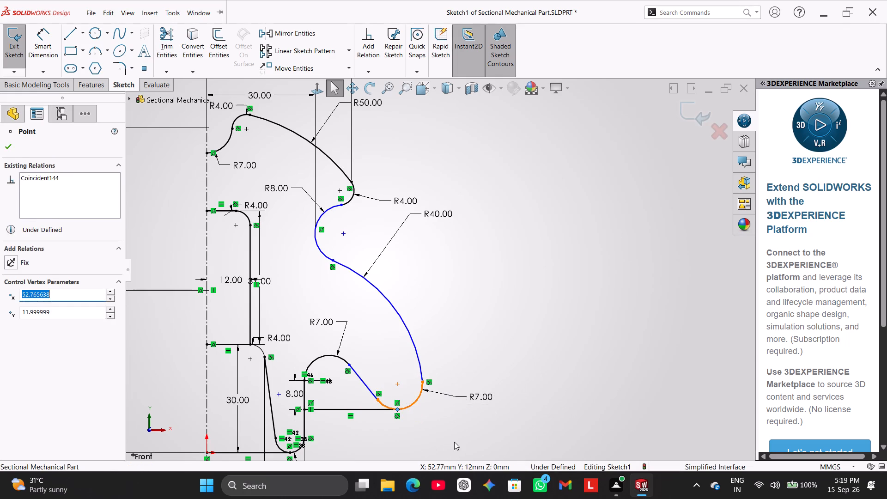
{"action": "left_click", "coordinate": [454, 441]}
Check the existing relations between the lower outer R7 arc and the sloping line.
{"action": "scroll", "coordinate": [410, 412], "scroll_direction": "down", "scroll_amount": 3}
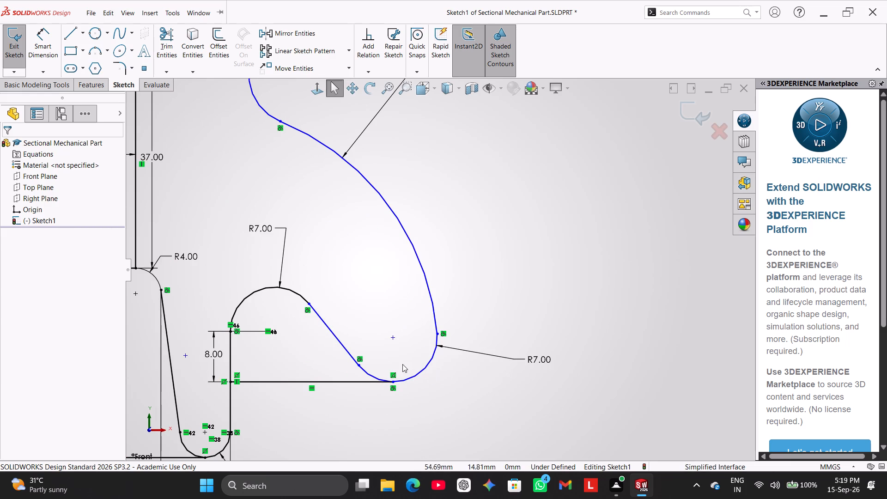
{"action": "left_click", "coordinate": [372, 375], "text": "ctrl"}
{"action": "left_click", "coordinate": [349, 351], "text": "ctrl"}
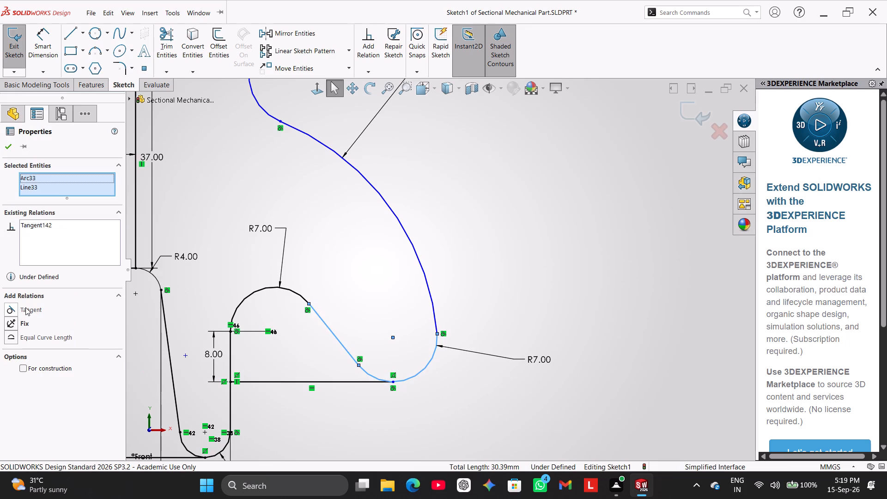
{"action": "left_click", "coordinate": [339, 417]}
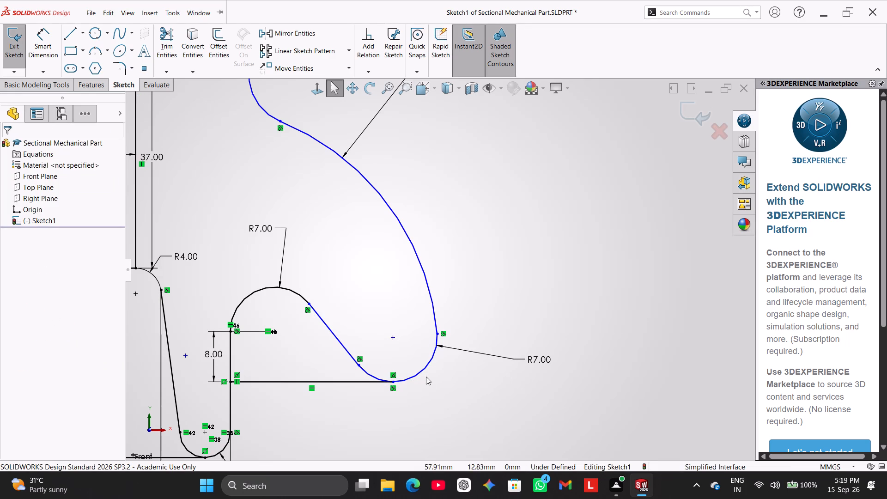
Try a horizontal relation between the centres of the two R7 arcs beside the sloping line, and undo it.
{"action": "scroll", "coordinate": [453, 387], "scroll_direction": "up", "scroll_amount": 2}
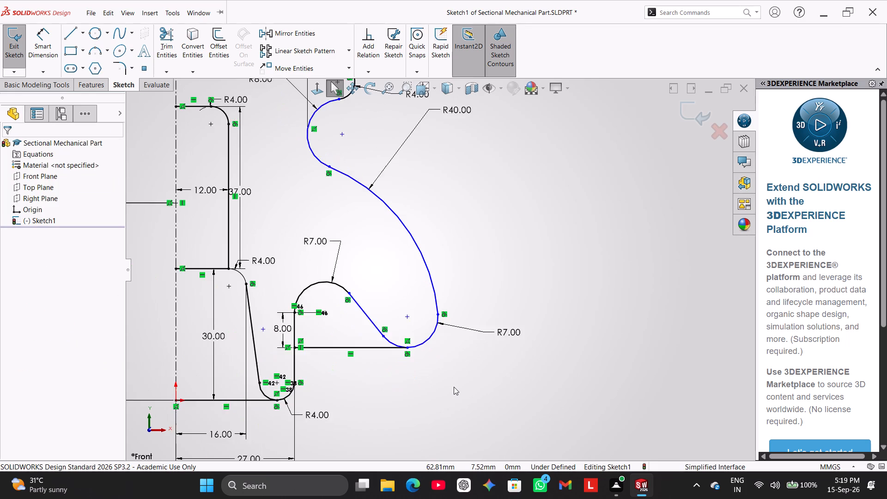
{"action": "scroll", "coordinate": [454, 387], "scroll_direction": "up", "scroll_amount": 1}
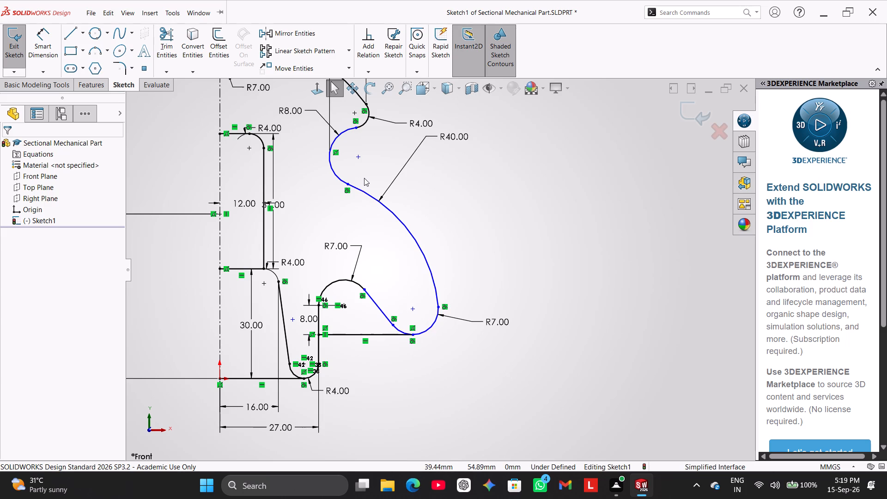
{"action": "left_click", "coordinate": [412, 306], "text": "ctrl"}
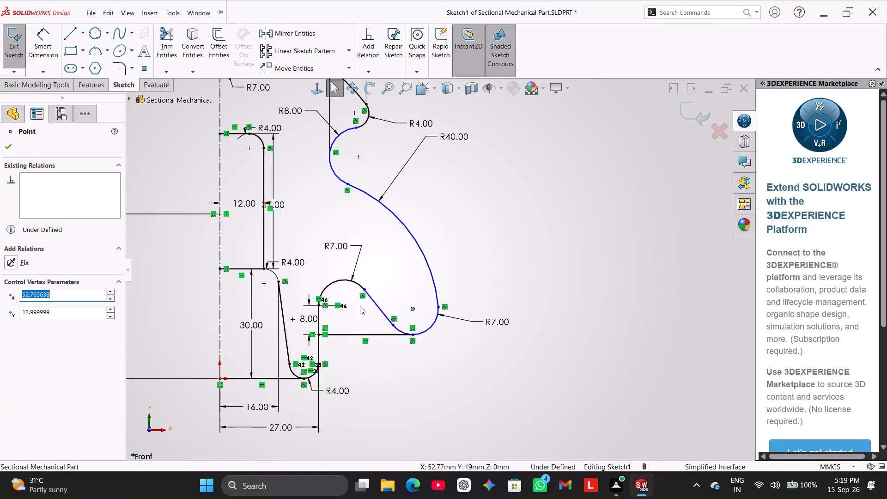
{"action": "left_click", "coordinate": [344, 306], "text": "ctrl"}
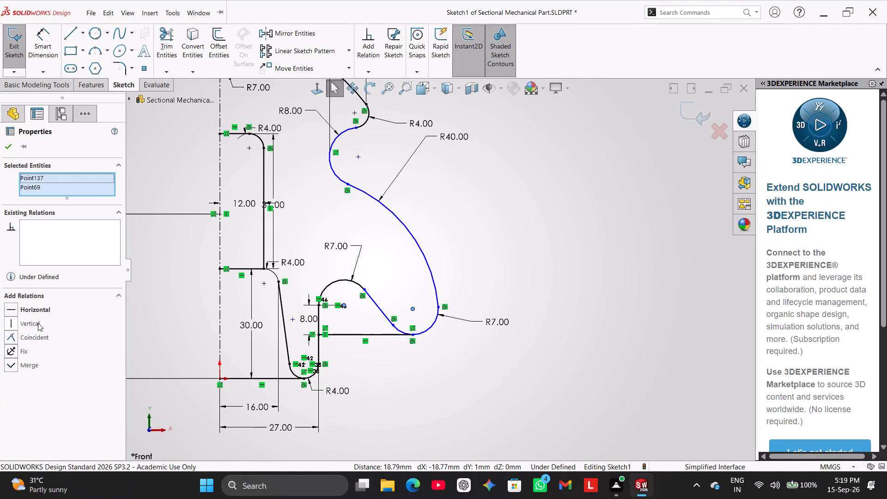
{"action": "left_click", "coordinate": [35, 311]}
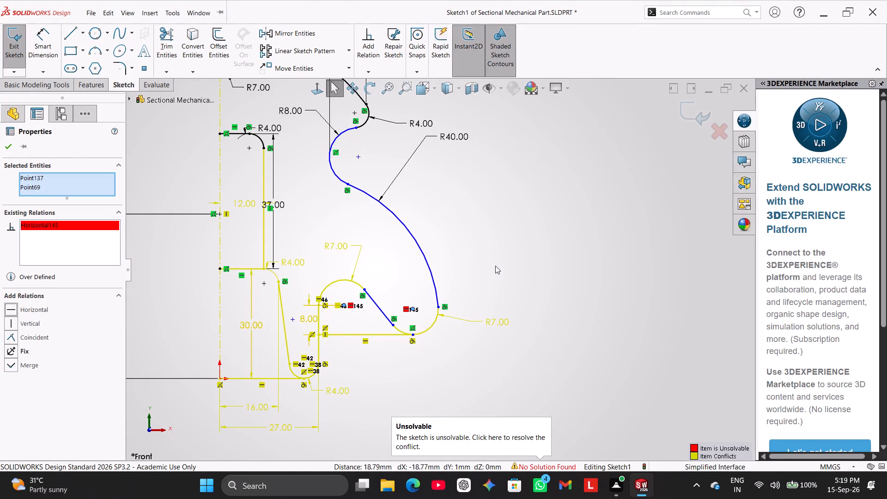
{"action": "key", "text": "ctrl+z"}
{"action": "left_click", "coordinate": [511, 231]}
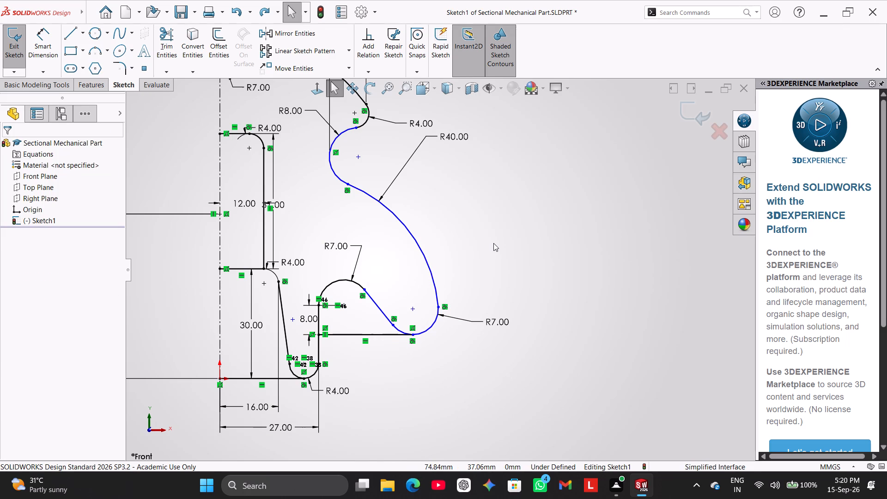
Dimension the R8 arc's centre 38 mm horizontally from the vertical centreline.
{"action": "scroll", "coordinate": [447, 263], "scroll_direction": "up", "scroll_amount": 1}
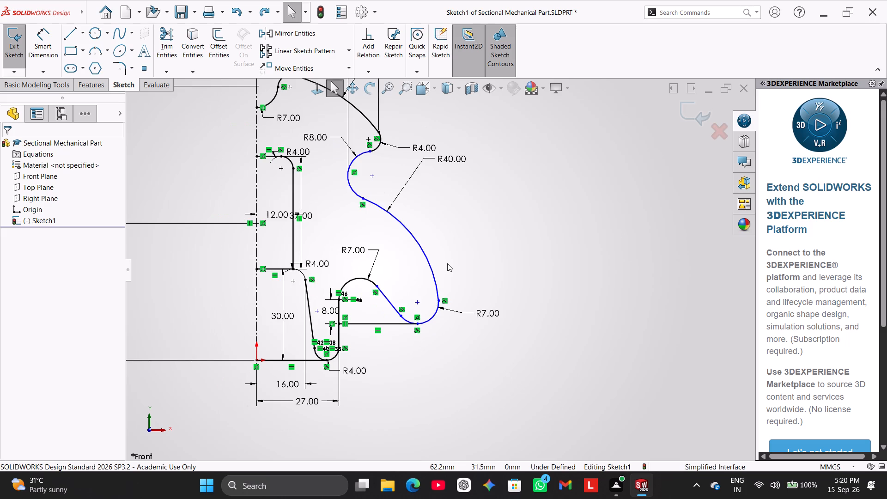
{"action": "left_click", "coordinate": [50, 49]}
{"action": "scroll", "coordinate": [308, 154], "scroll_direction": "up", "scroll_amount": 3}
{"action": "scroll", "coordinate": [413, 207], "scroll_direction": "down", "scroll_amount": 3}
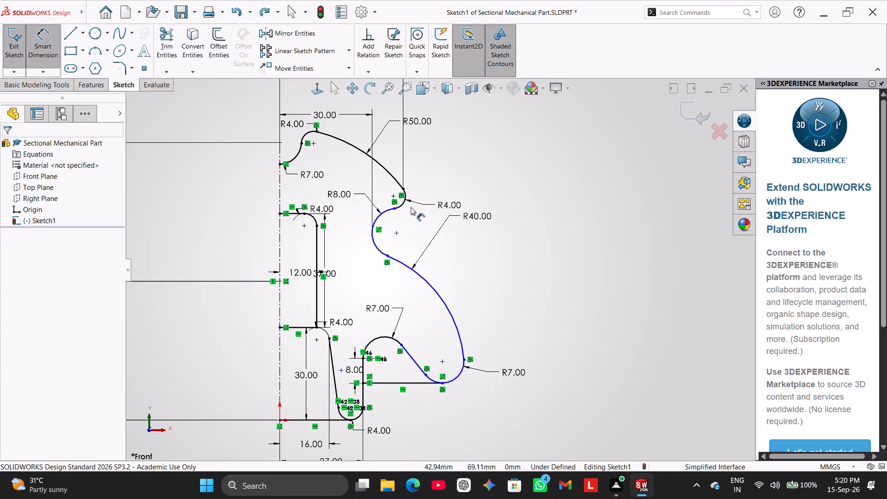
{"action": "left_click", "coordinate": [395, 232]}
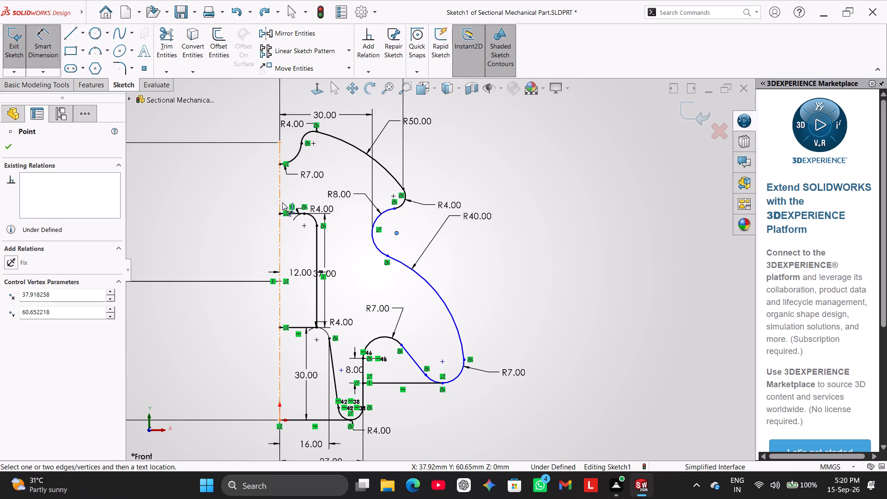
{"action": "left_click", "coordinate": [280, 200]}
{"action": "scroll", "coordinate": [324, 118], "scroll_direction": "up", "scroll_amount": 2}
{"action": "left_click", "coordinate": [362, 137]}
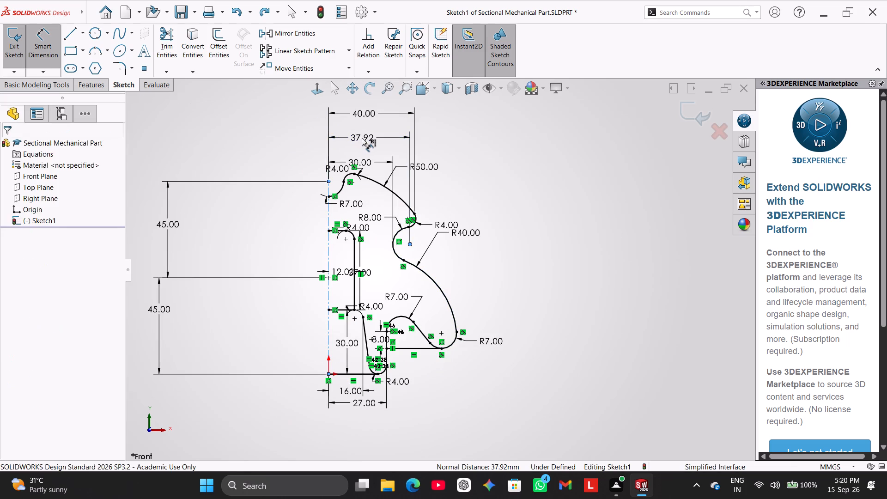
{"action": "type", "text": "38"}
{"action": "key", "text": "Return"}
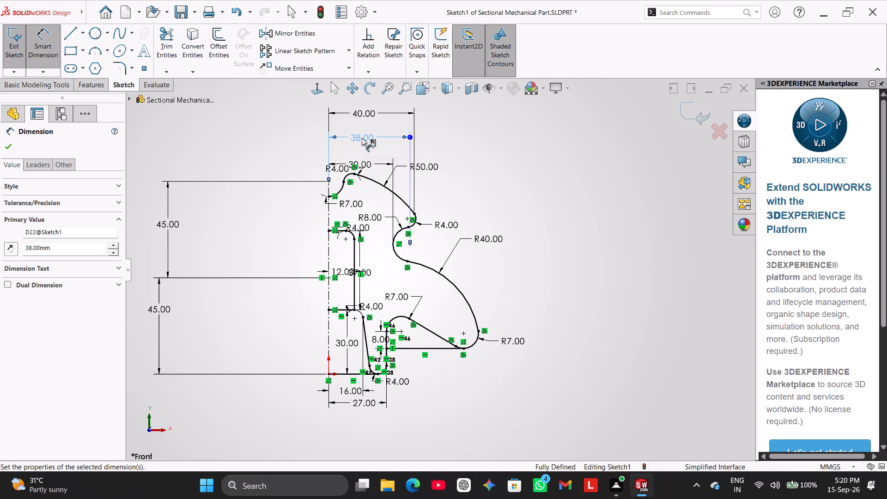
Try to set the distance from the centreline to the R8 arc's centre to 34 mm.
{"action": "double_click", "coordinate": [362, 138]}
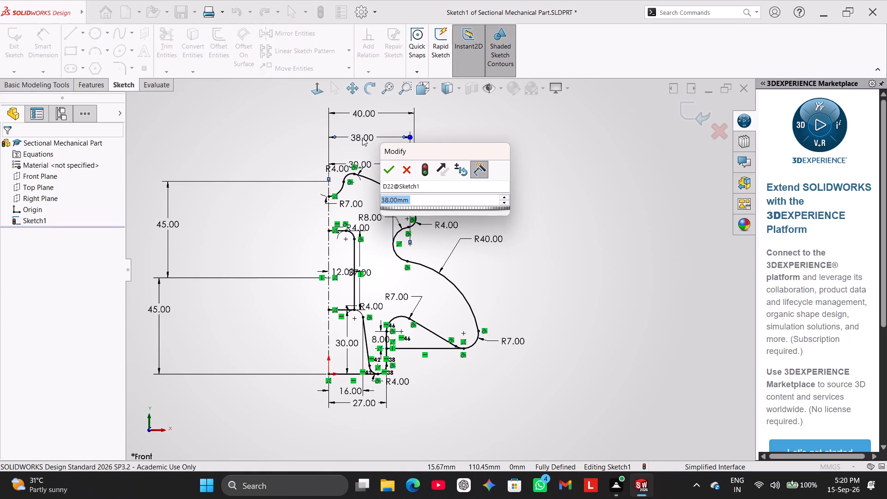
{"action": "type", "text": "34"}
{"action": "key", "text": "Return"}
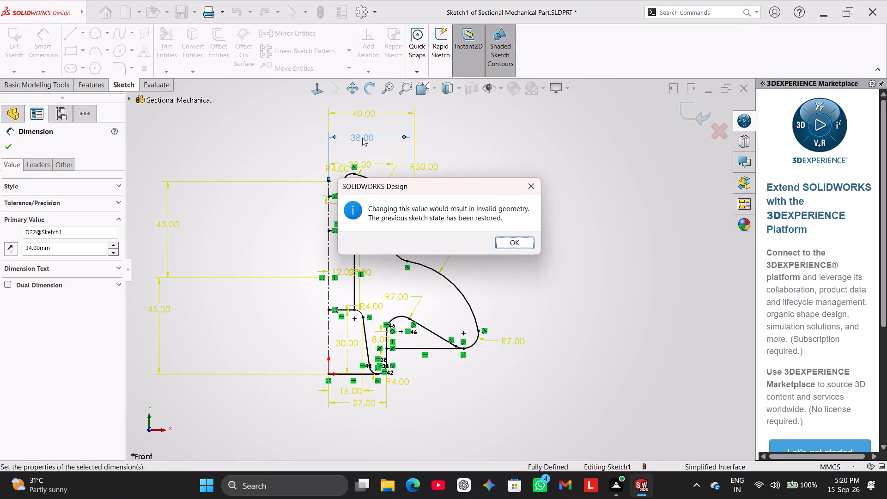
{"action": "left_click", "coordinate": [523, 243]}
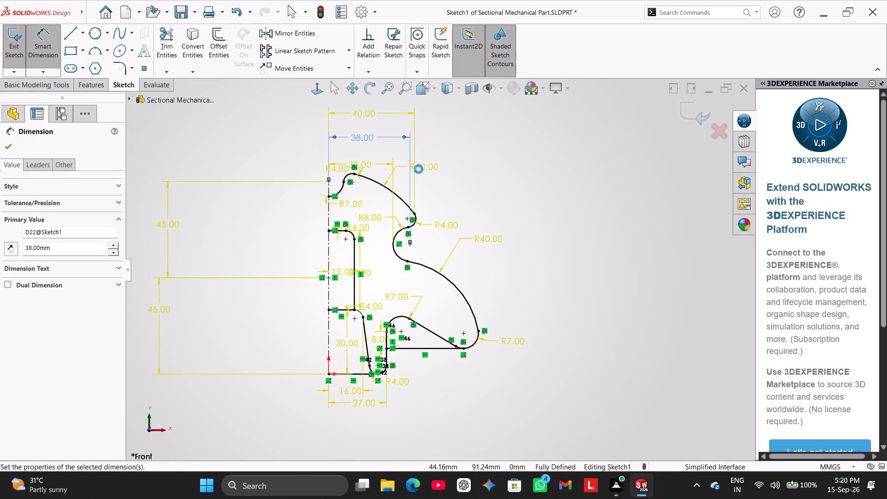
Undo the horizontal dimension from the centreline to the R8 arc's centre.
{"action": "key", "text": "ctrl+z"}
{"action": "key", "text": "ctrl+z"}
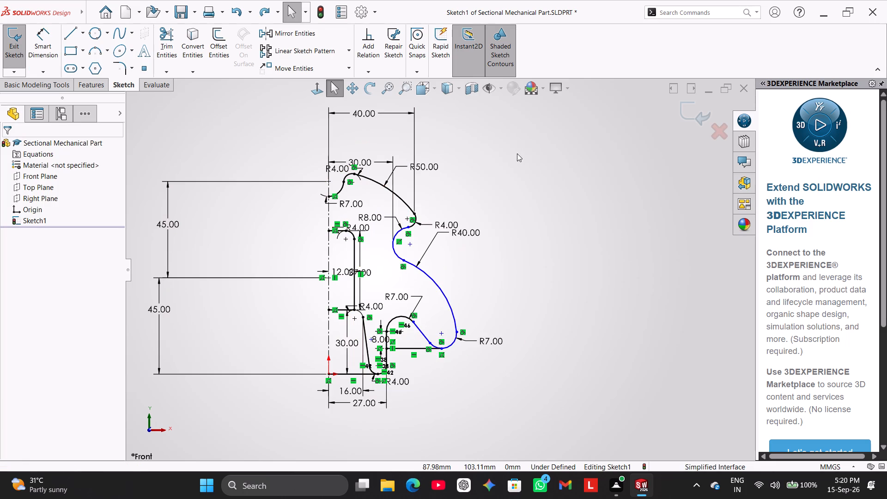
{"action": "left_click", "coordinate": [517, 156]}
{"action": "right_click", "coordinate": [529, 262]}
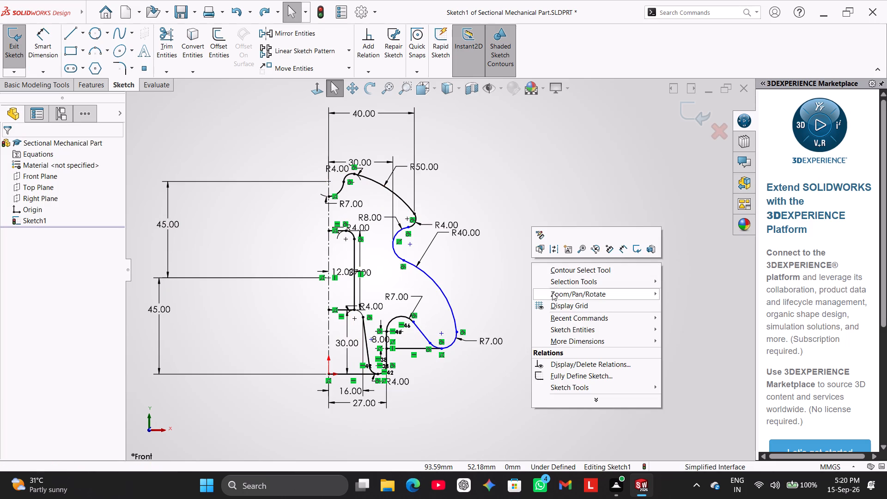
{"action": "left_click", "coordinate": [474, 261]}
Move the lower outer R7 arc's centre slightly inward, to about 51.9 mm from the vertical centreline.
{"action": "scroll", "coordinate": [490, 339], "scroll_direction": "down", "scroll_amount": 4}
{"action": "scroll", "coordinate": [391, 252], "scroll_direction": "up", "scroll_amount": 2}
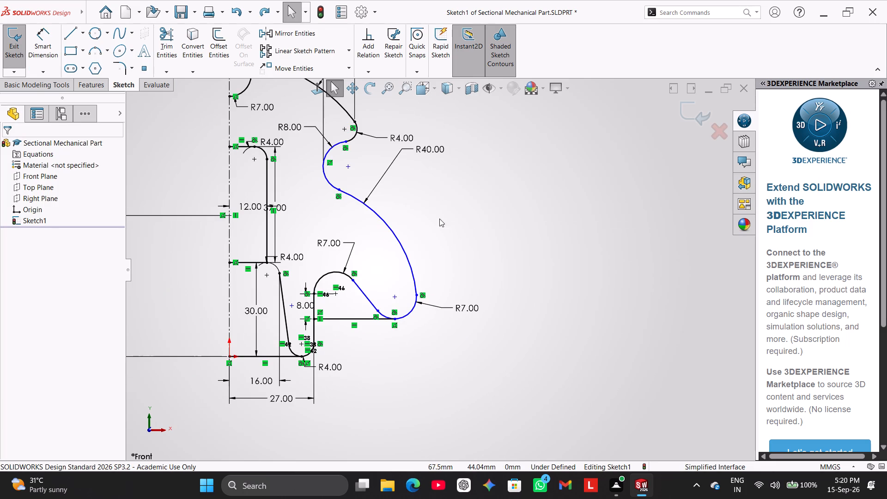
{"action": "left_click_drag", "start_coordinate": [394, 297], "coordinate": [401, 276]}
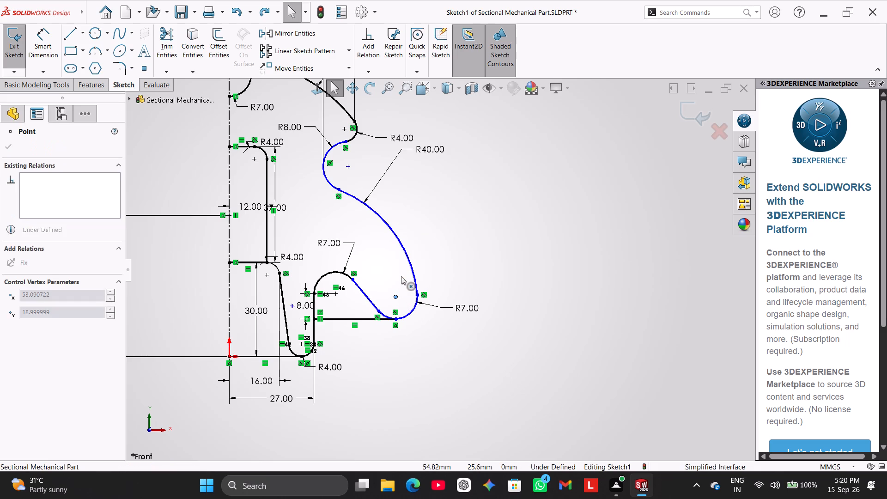
{"action": "left_click_drag", "start_coordinate": [401, 276], "coordinate": [392, 279]}
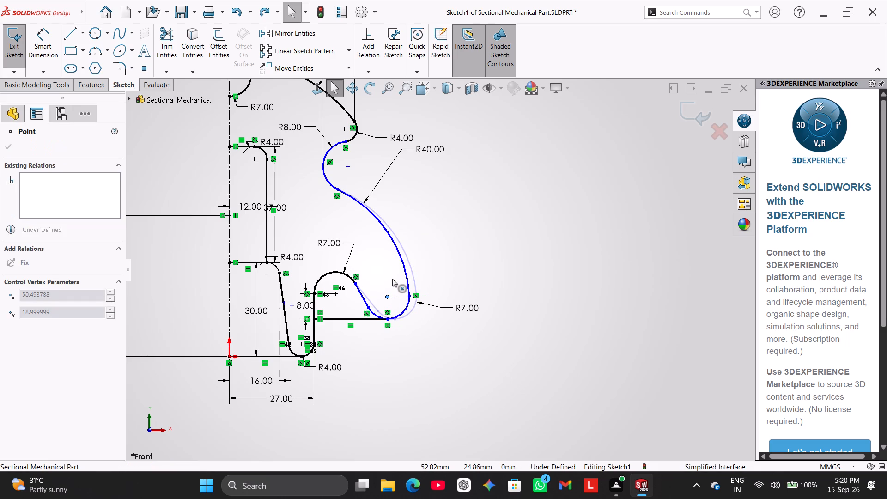
{"action": "left_click_drag", "start_coordinate": [392, 279], "coordinate": [396, 279]}
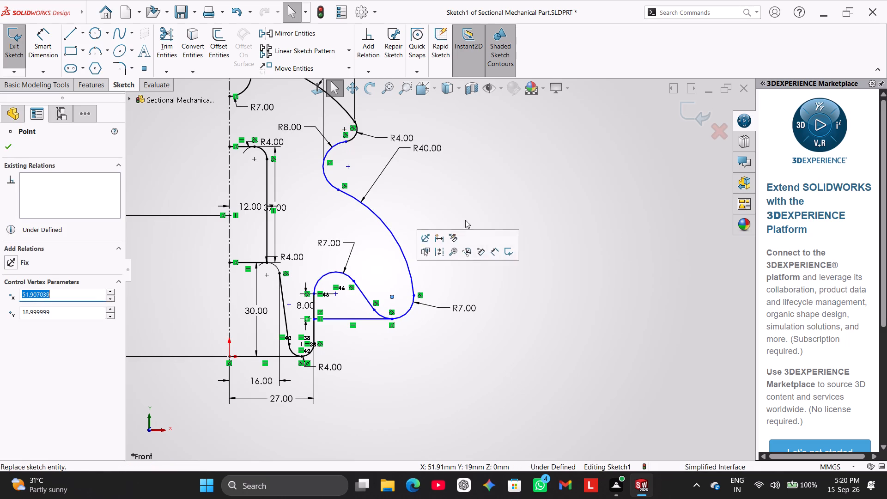
{"action": "left_click", "coordinate": [463, 190]}
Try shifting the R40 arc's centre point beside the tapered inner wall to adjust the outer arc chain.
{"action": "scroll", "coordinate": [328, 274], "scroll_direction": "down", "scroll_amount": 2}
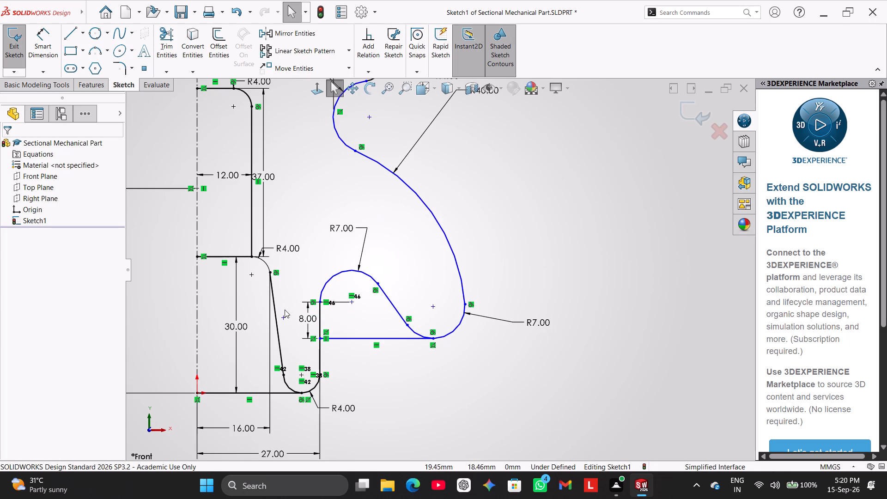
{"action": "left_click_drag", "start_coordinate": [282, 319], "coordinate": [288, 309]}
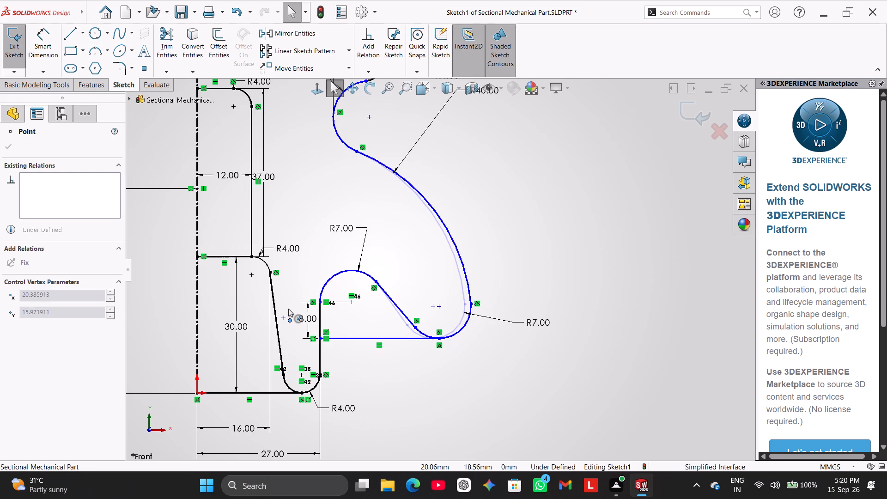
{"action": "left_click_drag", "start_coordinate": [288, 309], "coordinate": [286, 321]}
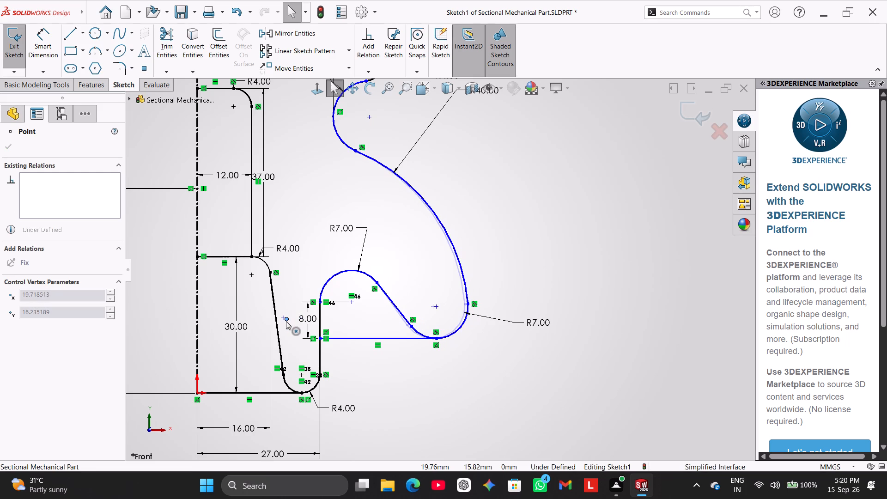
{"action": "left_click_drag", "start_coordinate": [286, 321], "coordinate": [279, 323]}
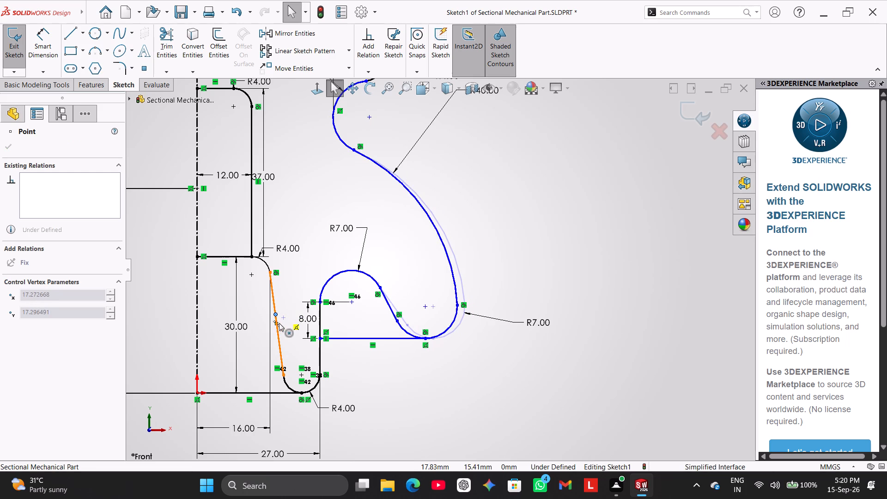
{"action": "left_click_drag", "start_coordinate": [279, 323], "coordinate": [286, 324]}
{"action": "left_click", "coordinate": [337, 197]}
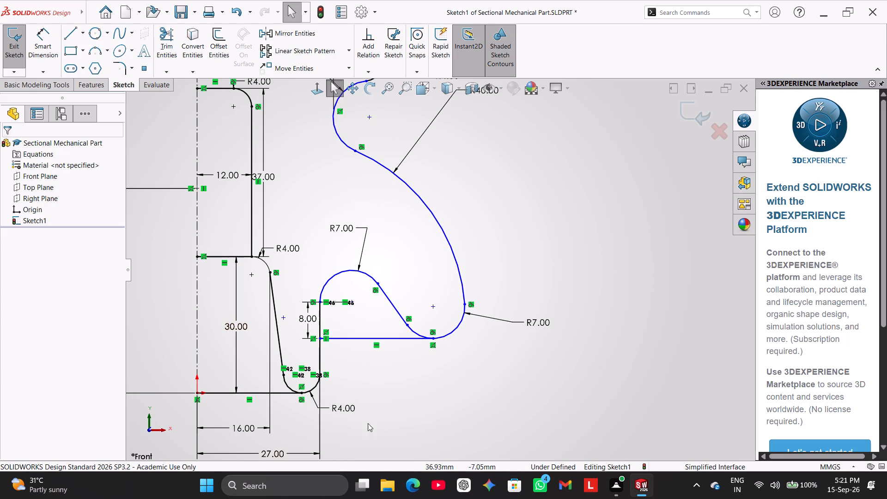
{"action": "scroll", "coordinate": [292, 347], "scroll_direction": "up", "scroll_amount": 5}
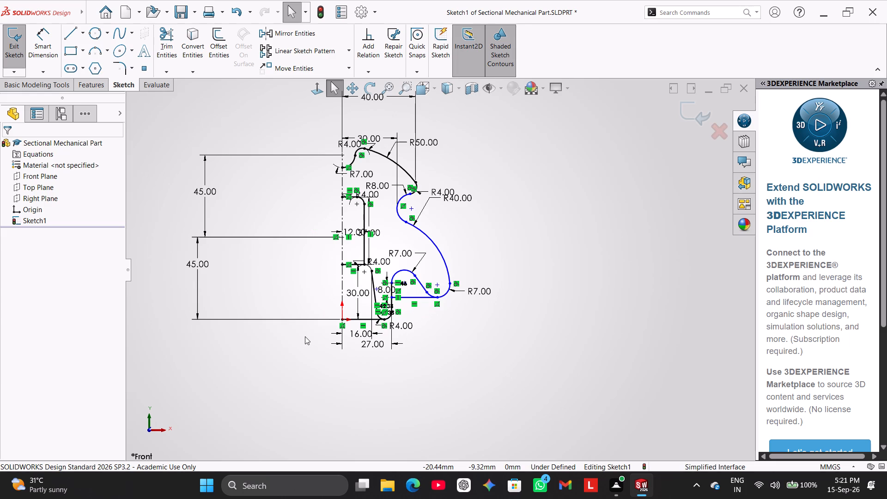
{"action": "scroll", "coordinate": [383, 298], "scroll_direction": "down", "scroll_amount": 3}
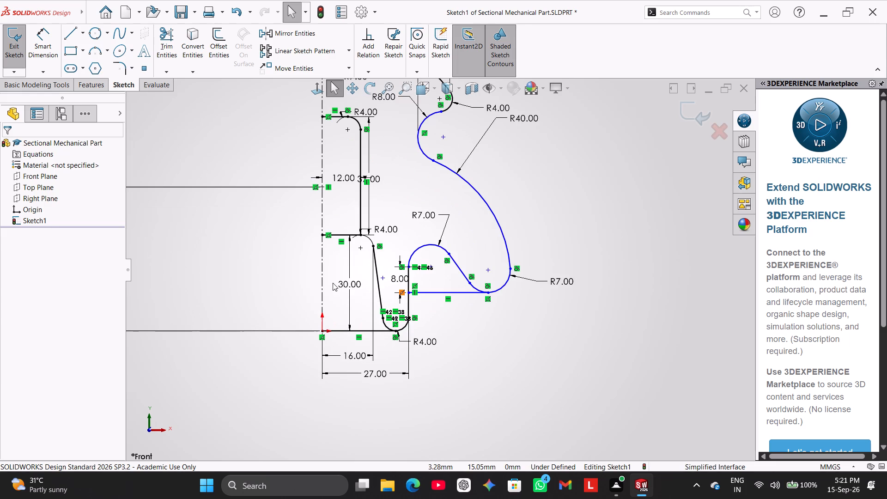
Dimension the vertical distance between the lower horizontal line and the R40 arc's centre point as 6 mm.
{"action": "scroll", "coordinate": [325, 286], "scroll_direction": "up", "scroll_amount": 3}
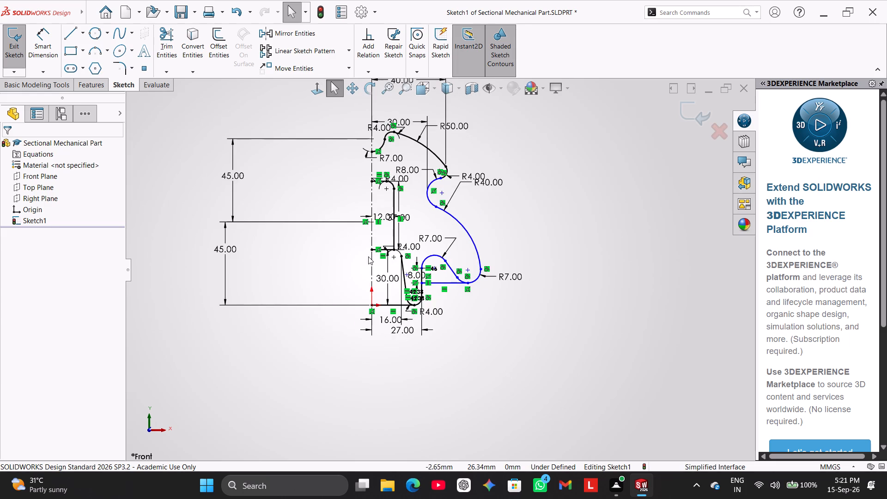
{"action": "scroll", "coordinate": [369, 256], "scroll_direction": "down", "scroll_amount": 2}
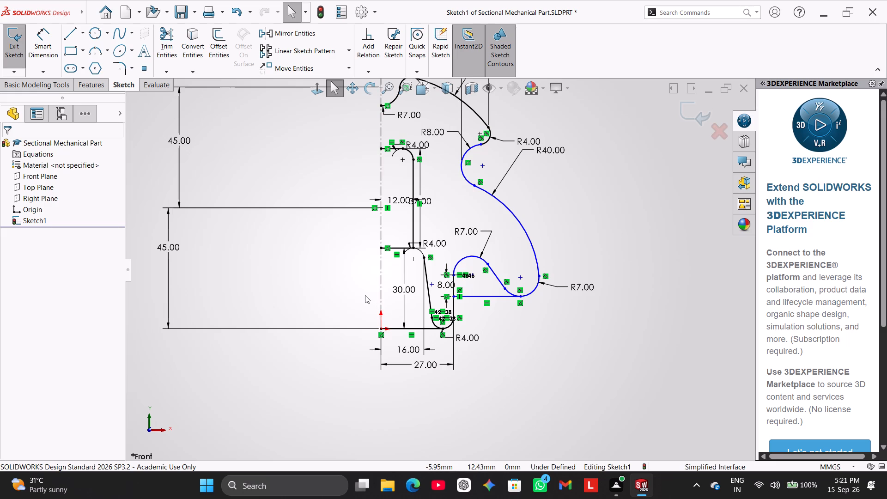
{"action": "scroll", "coordinate": [455, 269], "scroll_direction": "down", "scroll_amount": 2}
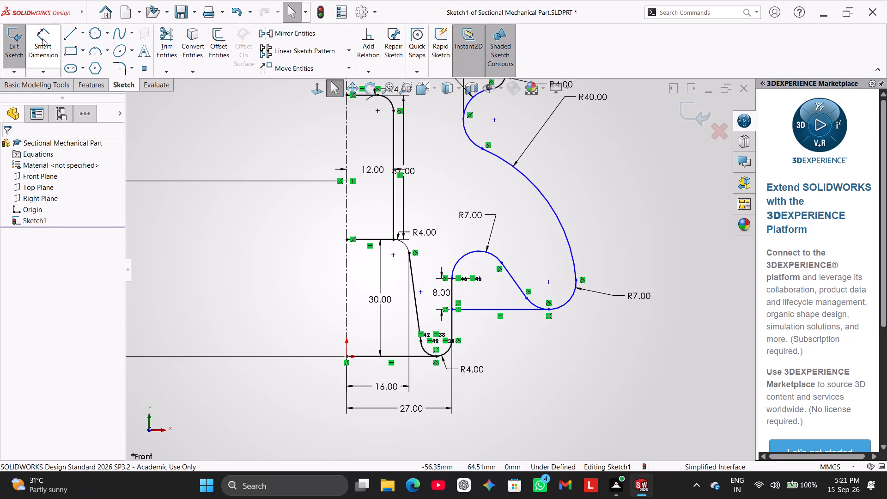
{"action": "left_click", "coordinate": [43, 38]}
{"action": "left_click", "coordinate": [480, 309]}
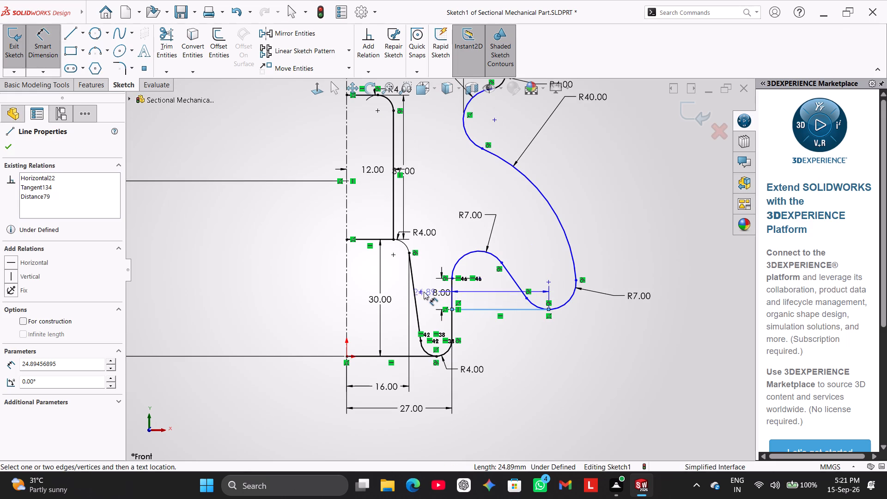
{"action": "left_click", "coordinate": [420, 290]}
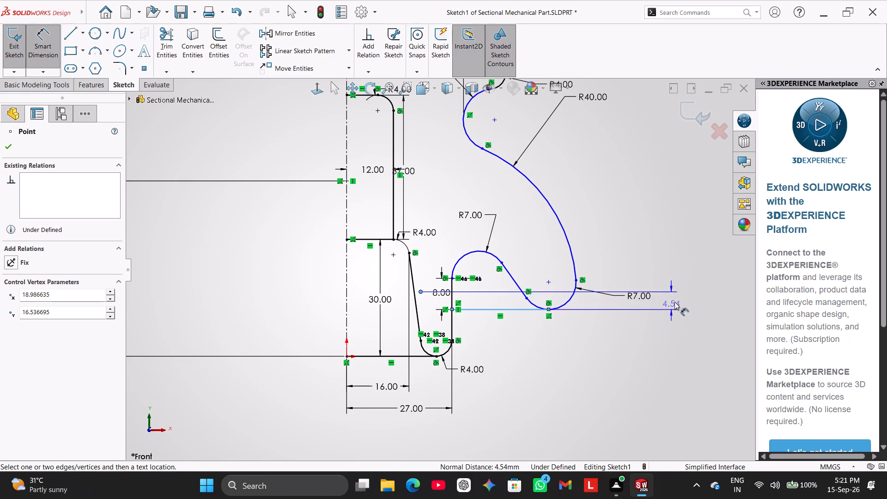
{"action": "left_click", "coordinate": [675, 301]}
{"action": "key", "text": "6"}
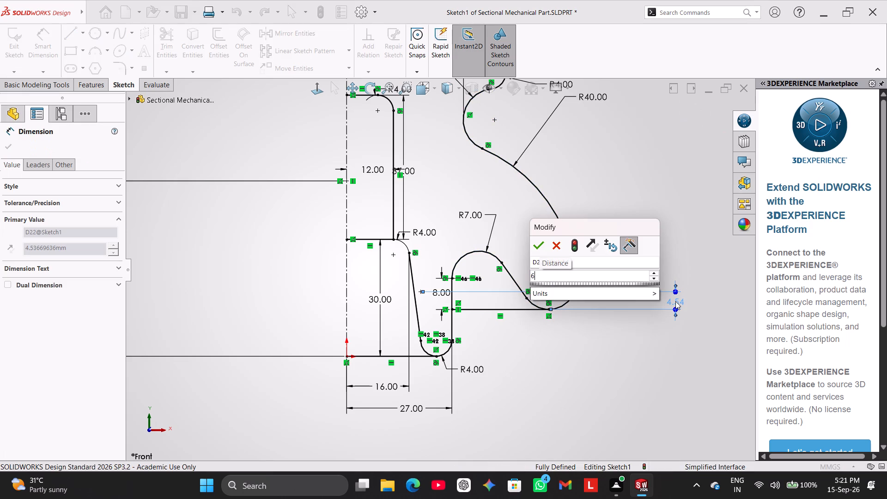
{"action": "key", "text": "Return"}
{"action": "left_click", "coordinate": [601, 198]}
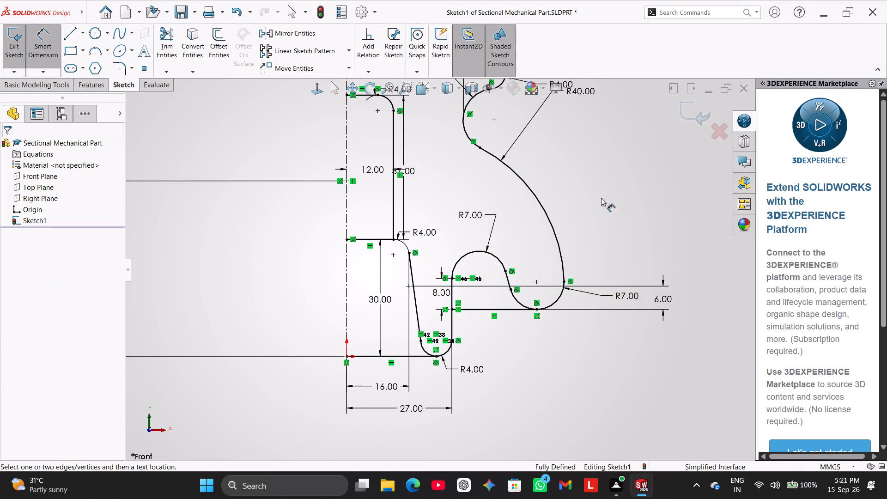
{"action": "right_click", "coordinate": [618, 179]}
{"action": "left_click", "coordinate": [635, 206]}
Move the R40 dimension label clear of the neighbouring R4 label, placing it outside the large outer arc.
{"action": "scroll", "coordinate": [607, 253], "scroll_direction": "up", "scroll_amount": 2}
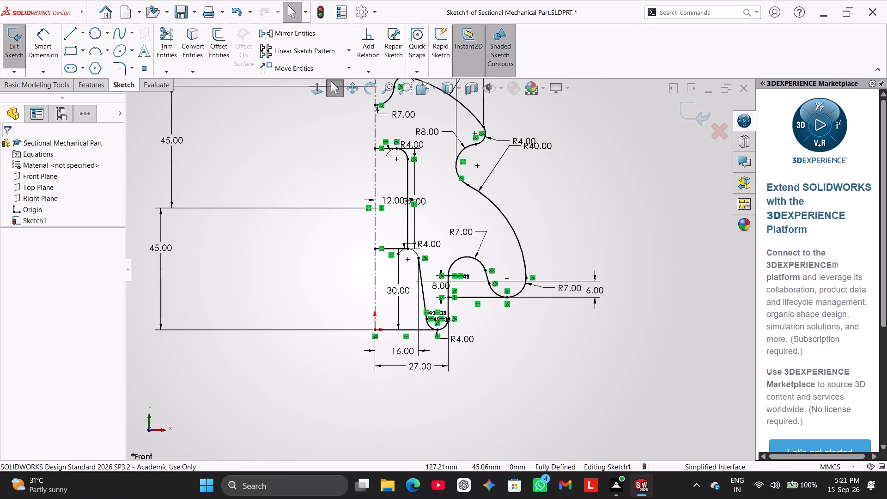
{"action": "left_click_drag", "start_coordinate": [540, 145], "coordinate": [570, 189]}
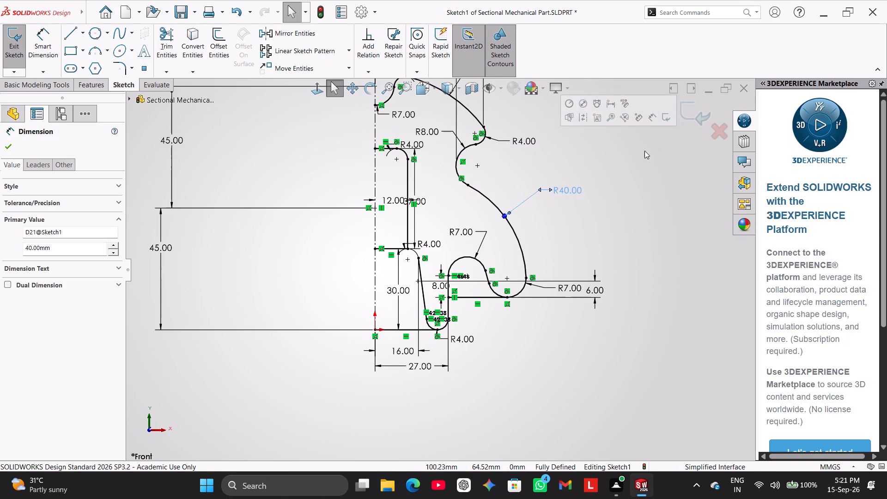
{"action": "right_click", "coordinate": [644, 150]}
{"action": "left_click", "coordinate": [611, 194]}
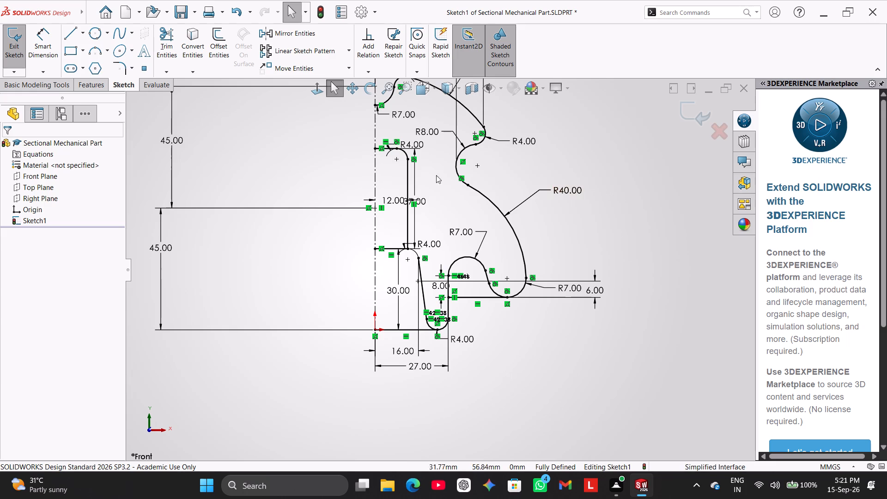
Revolve the closed half-profile region 360 degrees about the vertical centreline to create the solid body.
{"action": "left_click", "coordinate": [93, 85]}
{"action": "left_click", "coordinate": [59, 49]}
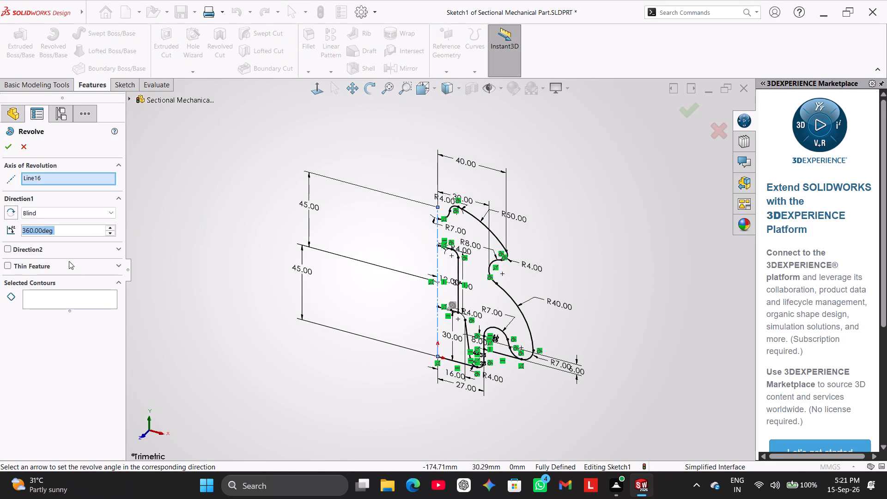
{"action": "left_click", "coordinate": [85, 295]}
{"action": "left_click", "coordinate": [467, 281]}
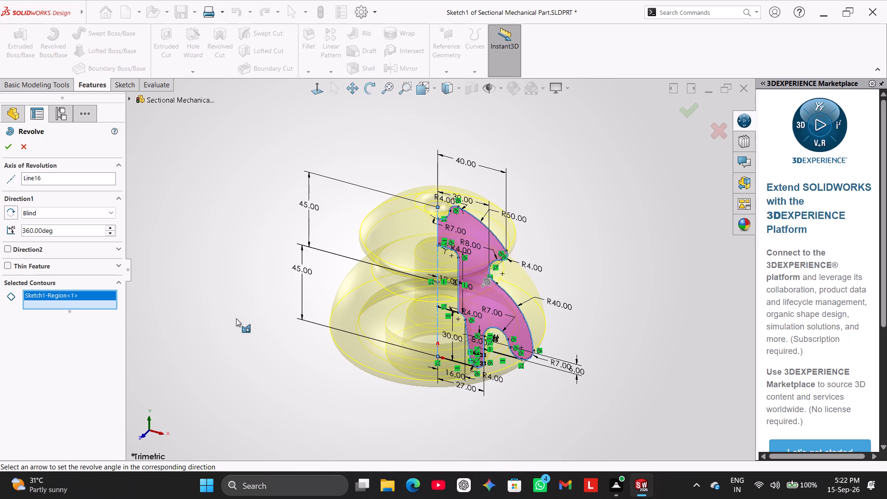
{"action": "middle_click_drag", "start_coordinate": [223, 323], "coordinate": [287, 278]}
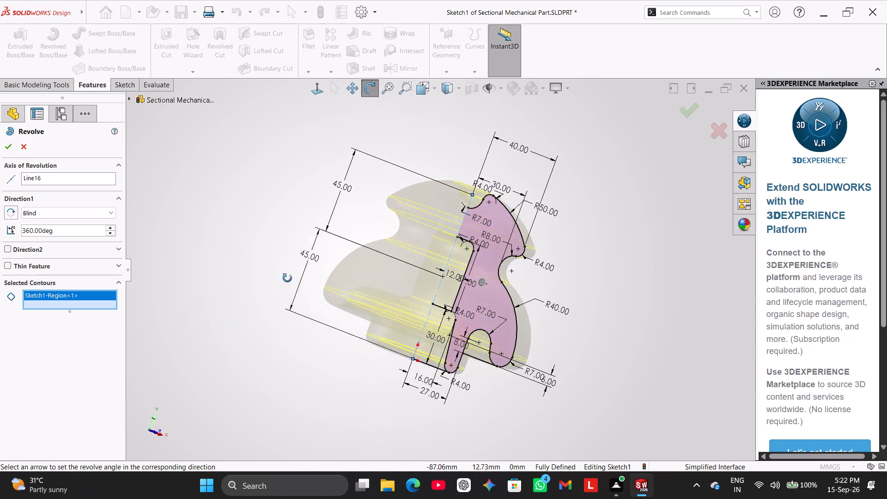
{"action": "middle_click_drag", "start_coordinate": [287, 278], "coordinate": [251, 321]}
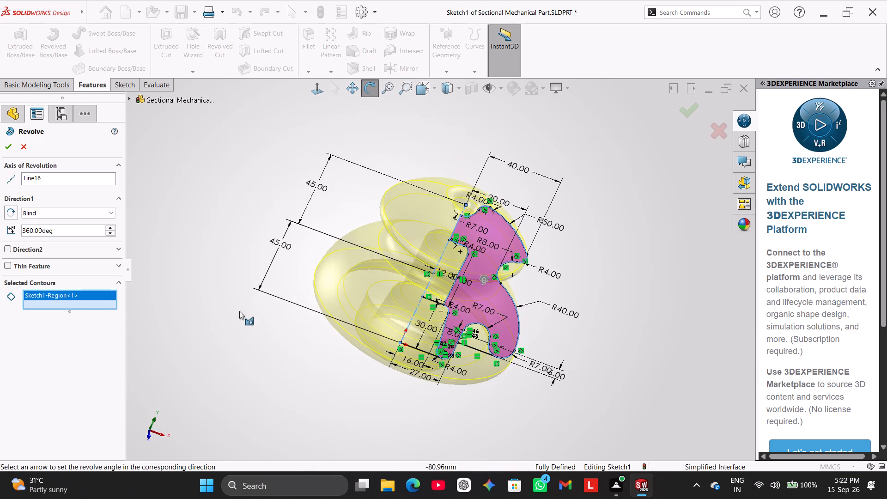
{"action": "left_click", "coordinate": [8, 144]}
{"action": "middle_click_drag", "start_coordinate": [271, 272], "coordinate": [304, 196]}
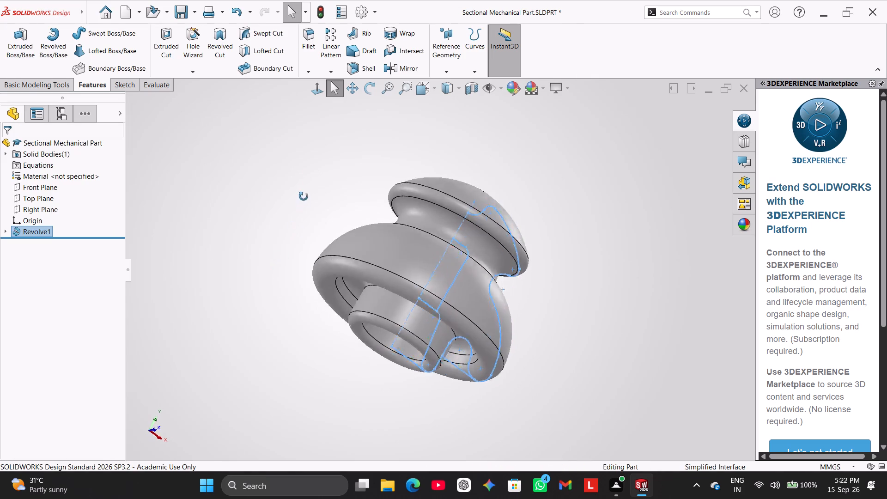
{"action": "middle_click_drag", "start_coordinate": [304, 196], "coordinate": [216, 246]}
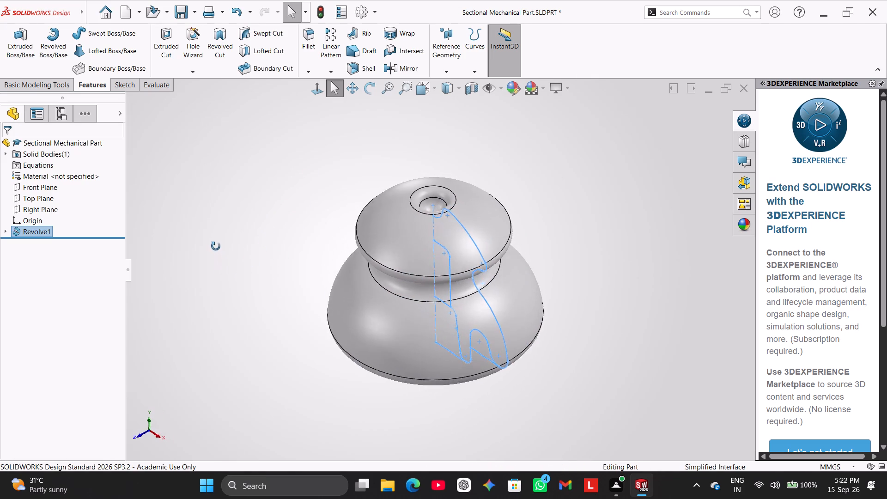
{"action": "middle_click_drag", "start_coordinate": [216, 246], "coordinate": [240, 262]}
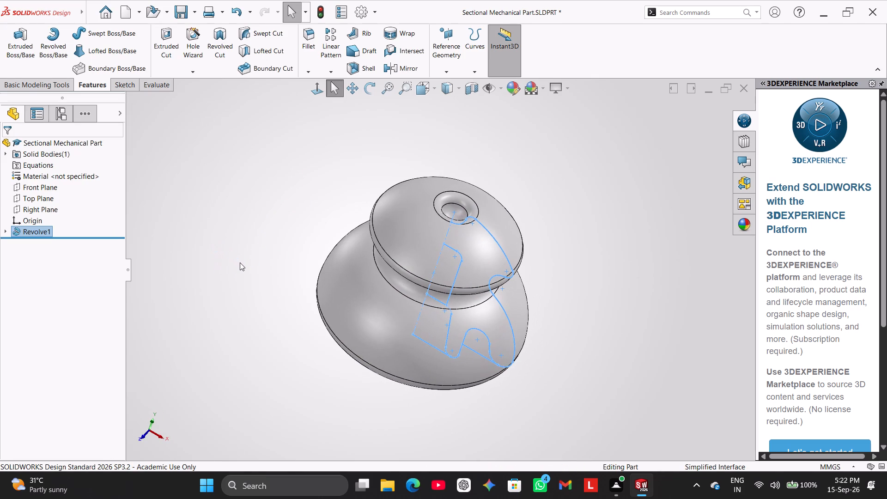
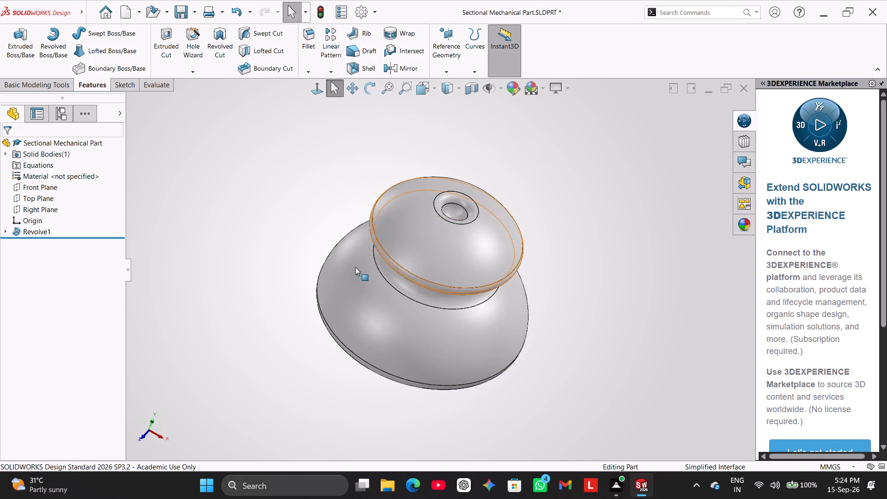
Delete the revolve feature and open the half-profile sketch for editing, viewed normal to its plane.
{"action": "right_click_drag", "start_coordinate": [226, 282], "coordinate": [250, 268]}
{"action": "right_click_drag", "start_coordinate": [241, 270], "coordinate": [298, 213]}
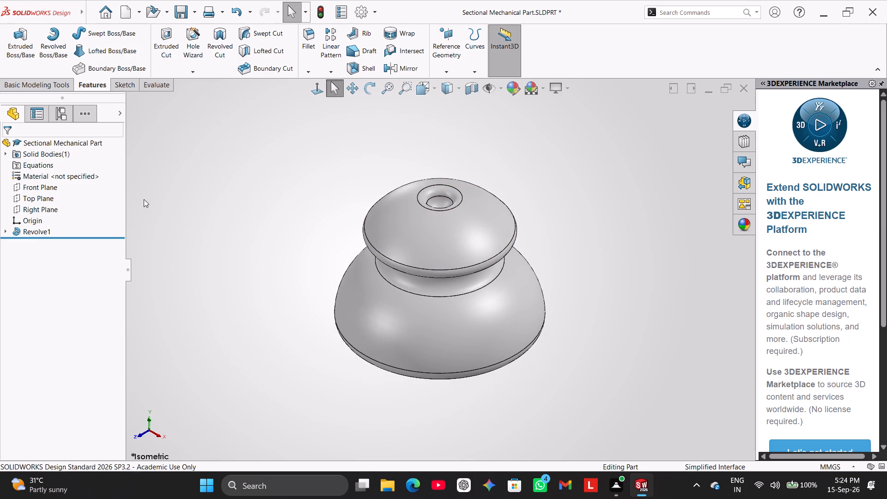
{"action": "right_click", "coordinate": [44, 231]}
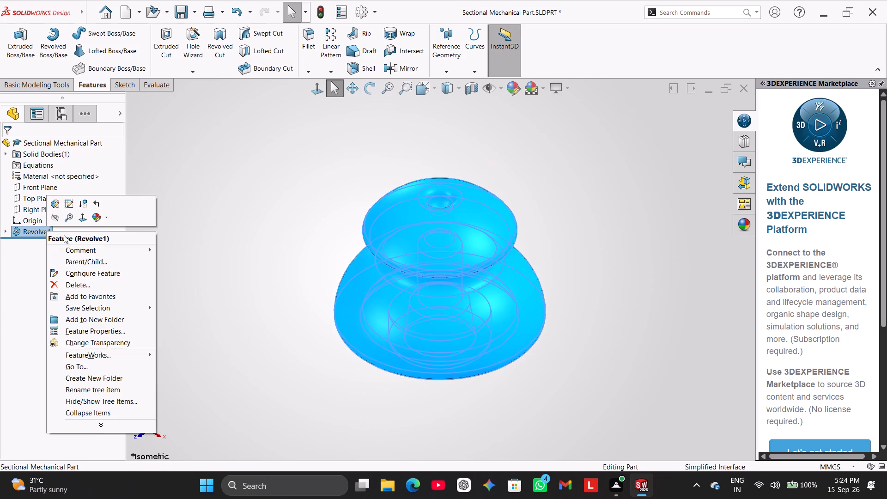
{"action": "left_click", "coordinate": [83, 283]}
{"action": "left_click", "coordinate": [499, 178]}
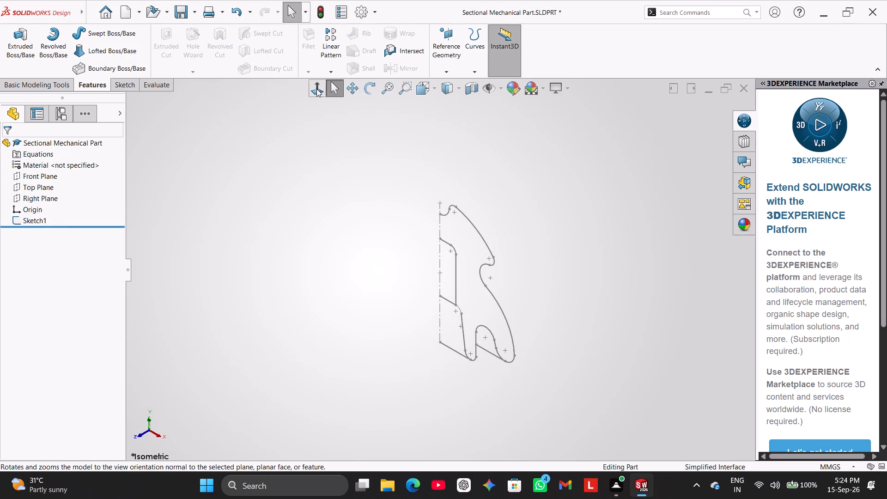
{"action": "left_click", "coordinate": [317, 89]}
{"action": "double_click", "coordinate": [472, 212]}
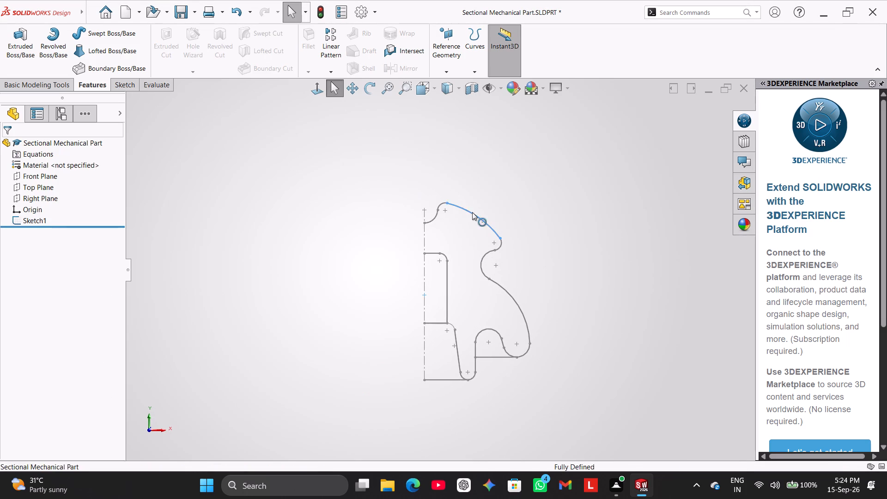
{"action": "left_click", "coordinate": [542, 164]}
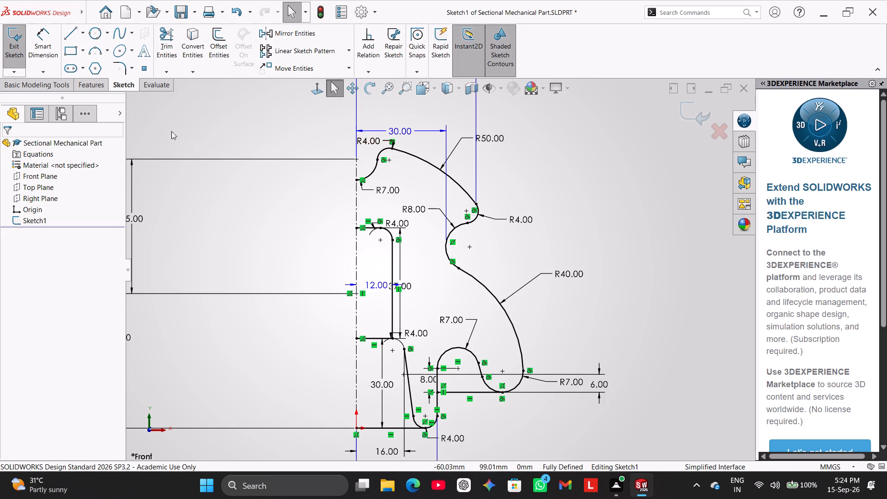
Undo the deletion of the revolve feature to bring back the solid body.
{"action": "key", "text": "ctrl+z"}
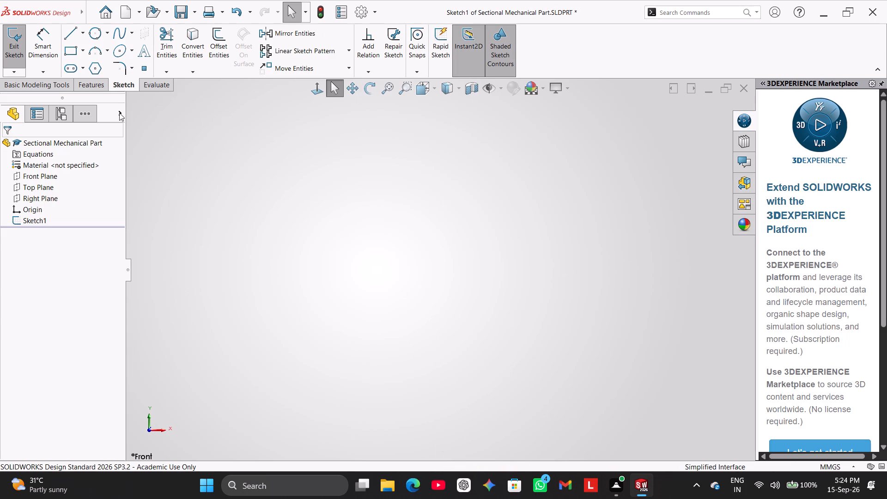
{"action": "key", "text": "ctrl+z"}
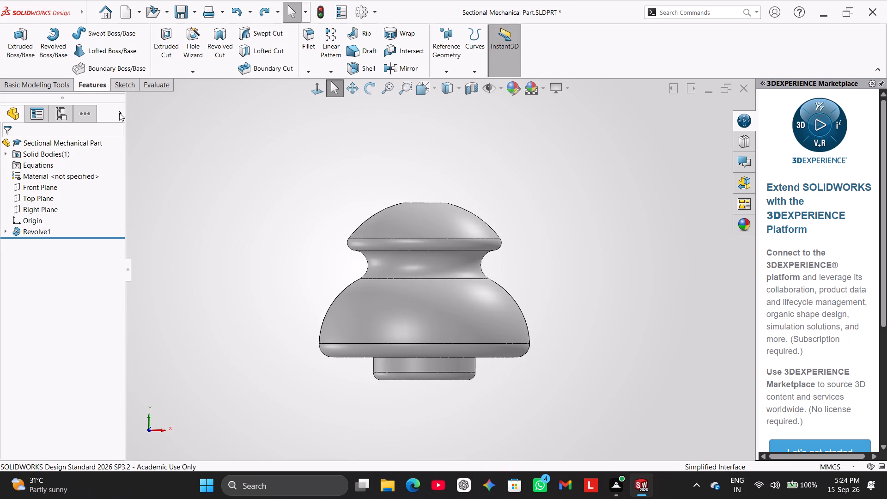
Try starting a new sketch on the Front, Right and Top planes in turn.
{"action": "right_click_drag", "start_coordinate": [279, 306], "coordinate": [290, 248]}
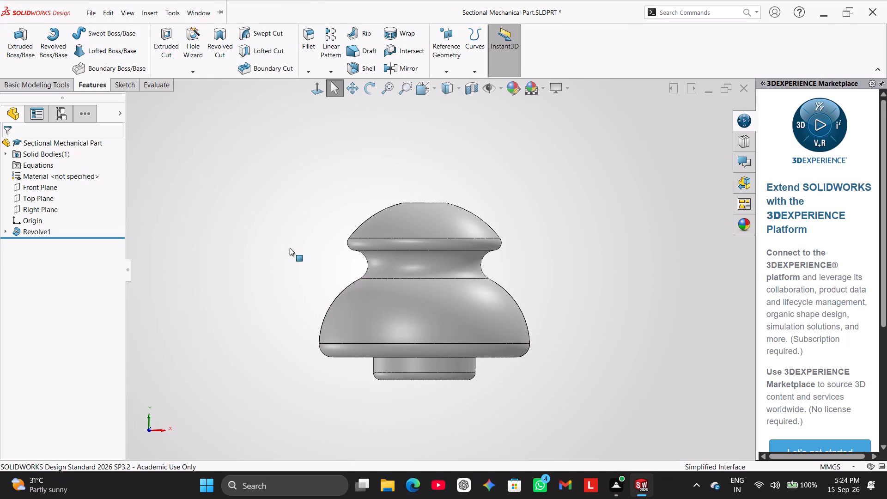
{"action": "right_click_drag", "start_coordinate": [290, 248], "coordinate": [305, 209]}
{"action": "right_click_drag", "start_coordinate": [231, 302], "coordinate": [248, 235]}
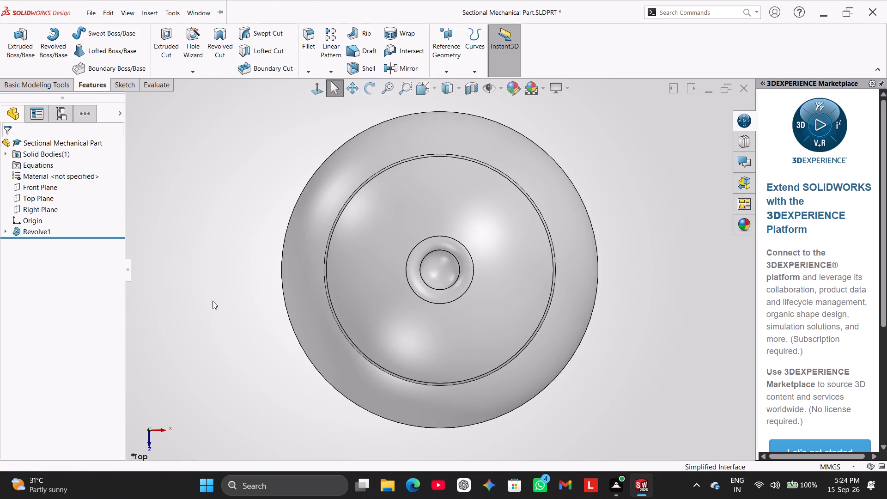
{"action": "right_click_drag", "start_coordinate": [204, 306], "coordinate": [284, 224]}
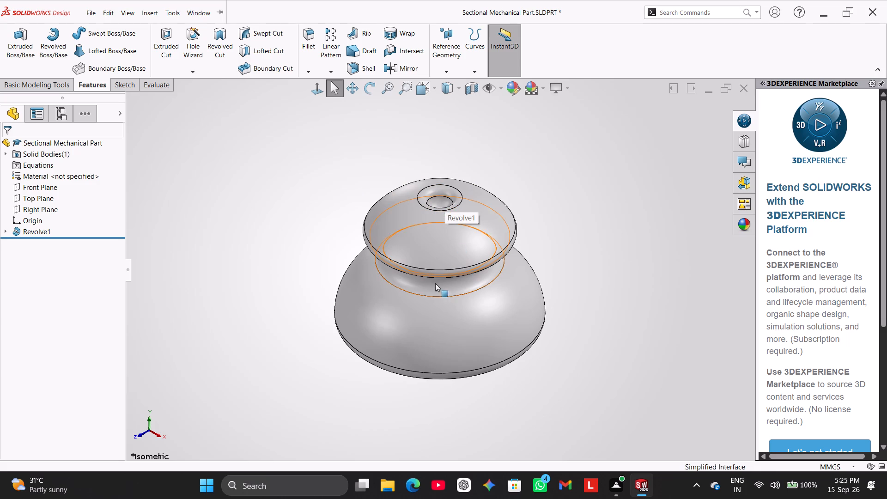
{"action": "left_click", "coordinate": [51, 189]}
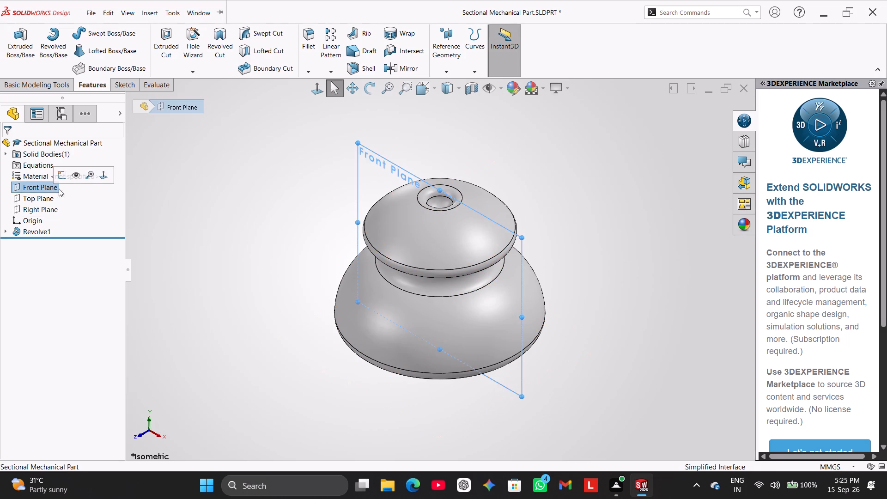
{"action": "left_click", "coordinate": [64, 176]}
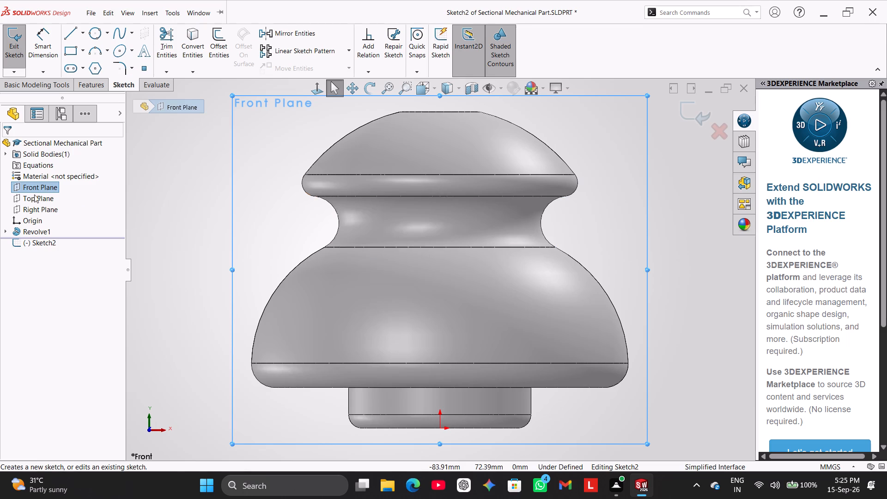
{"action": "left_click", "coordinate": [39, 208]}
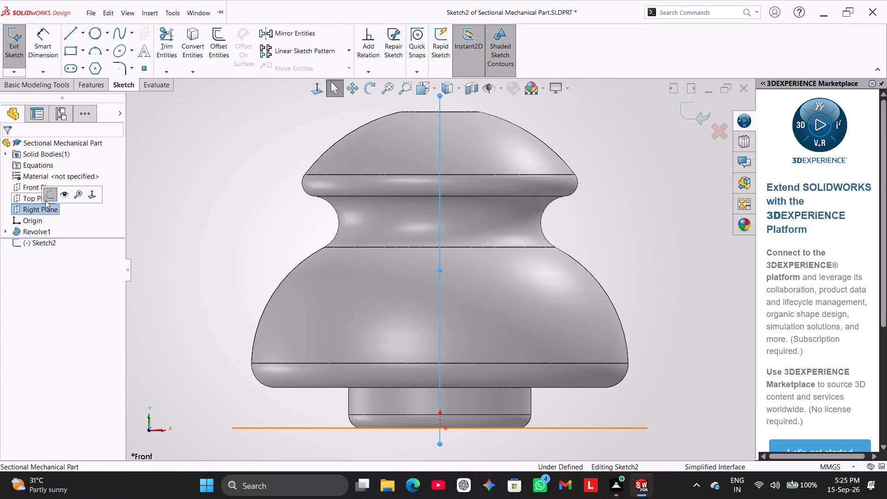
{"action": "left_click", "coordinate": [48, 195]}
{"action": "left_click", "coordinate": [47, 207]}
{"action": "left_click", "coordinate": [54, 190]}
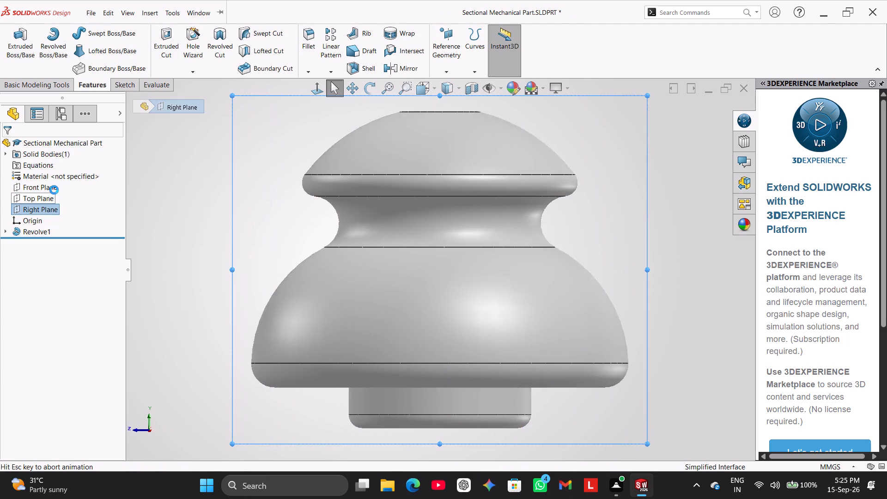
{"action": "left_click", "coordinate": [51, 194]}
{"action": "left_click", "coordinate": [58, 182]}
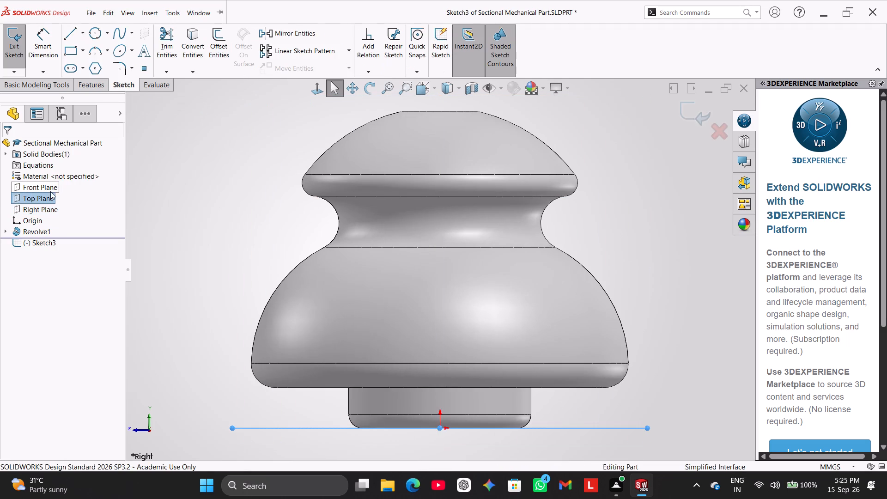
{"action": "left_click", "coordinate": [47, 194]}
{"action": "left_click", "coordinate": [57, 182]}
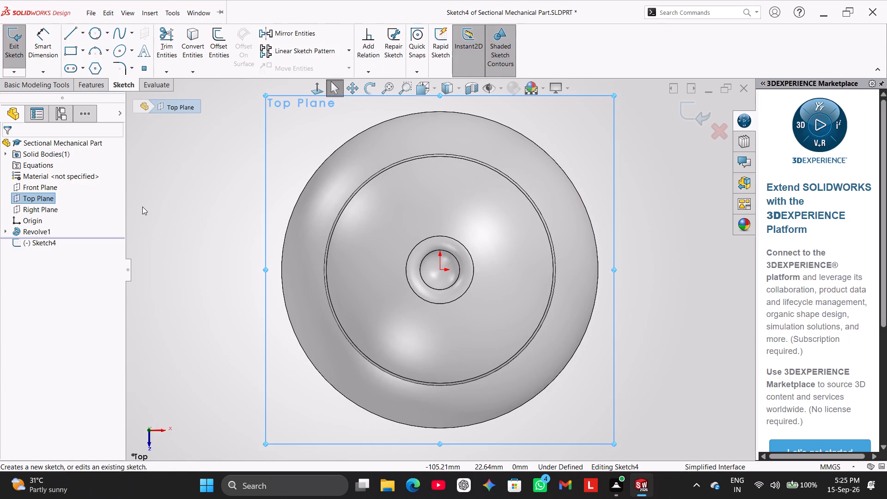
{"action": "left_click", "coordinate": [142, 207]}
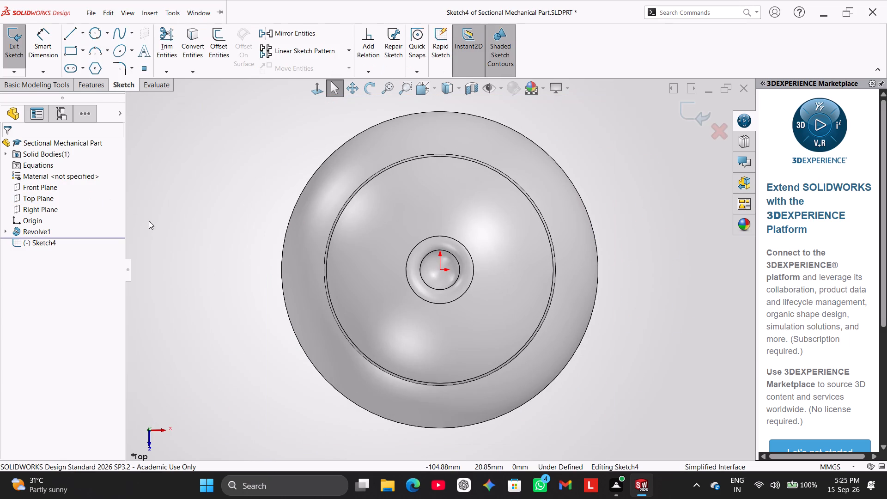
Start a new sketch on the Front Plane through the revolved body.
{"action": "middle_click_drag", "start_coordinate": [200, 321], "coordinate": [196, 202]}
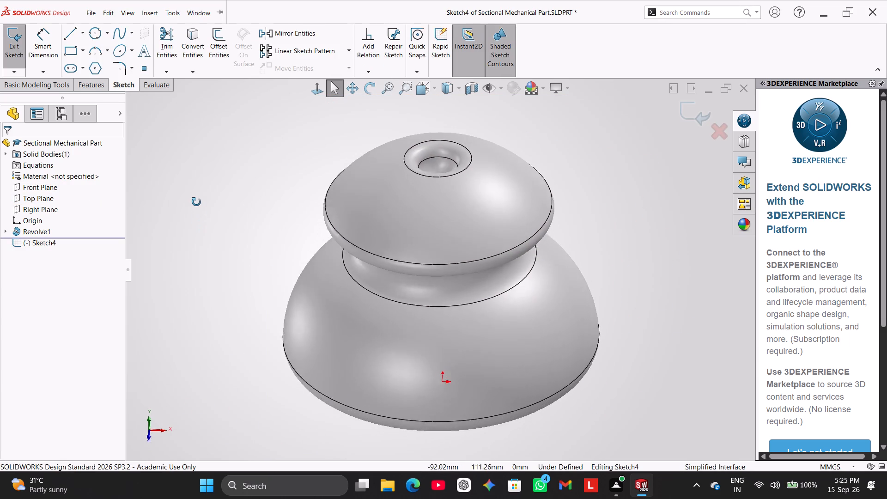
{"action": "middle_click_drag", "start_coordinate": [196, 202], "coordinate": [198, 173]}
{"action": "middle_click_drag", "start_coordinate": [270, 304], "coordinate": [268, 272]}
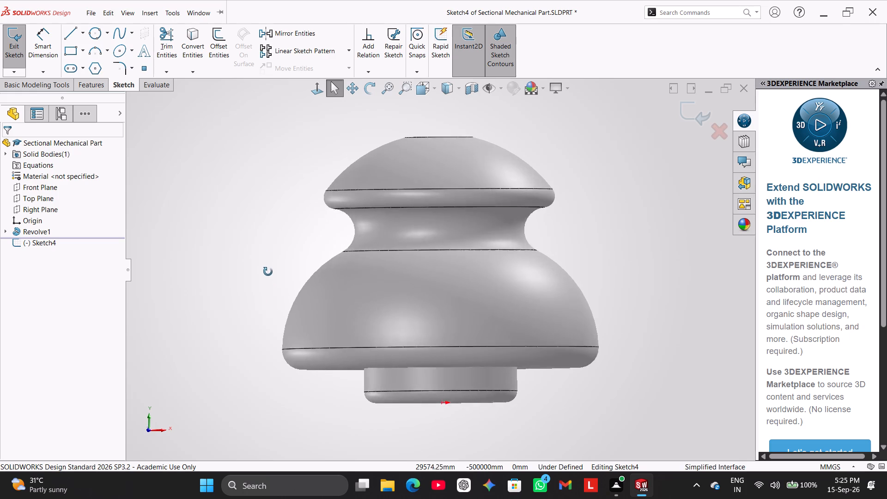
{"action": "middle_click_drag", "start_coordinate": [268, 272], "coordinate": [263, 296]}
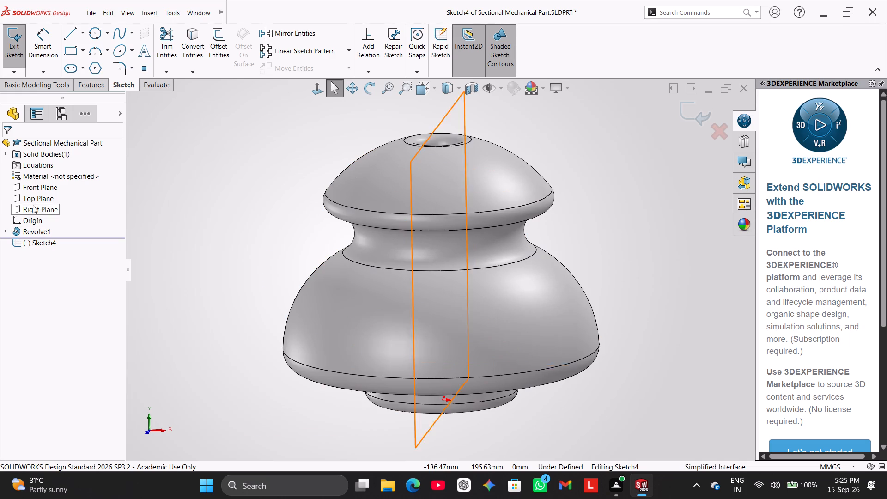
{"action": "left_click", "coordinate": [37, 188]}
{"action": "left_click", "coordinate": [45, 178]}
{"action": "left_click", "coordinate": [42, 191]}
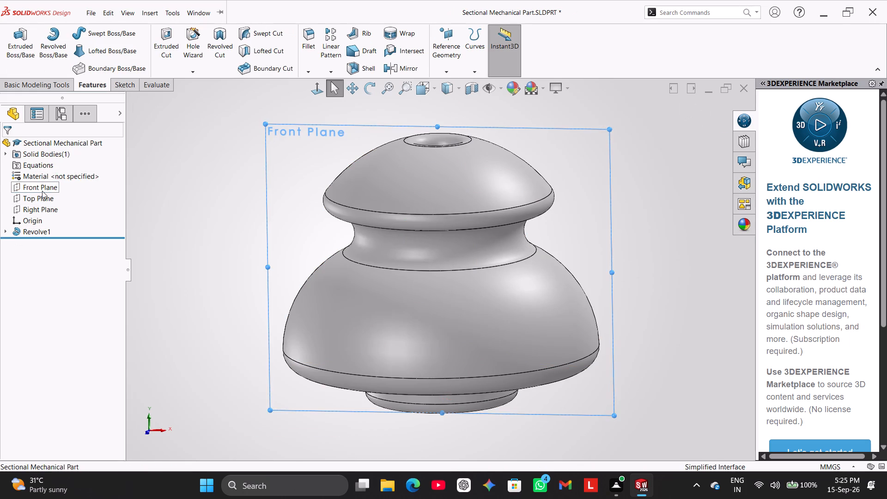
{"action": "left_click", "coordinate": [52, 177]}
{"action": "left_click", "coordinate": [185, 253]}
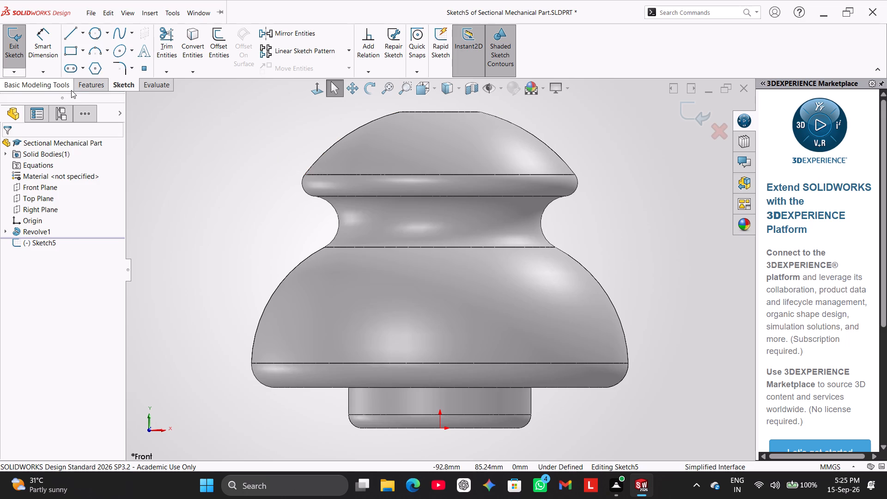
{"action": "middle_click_drag", "start_coordinate": [253, 153], "coordinate": [248, 189]}
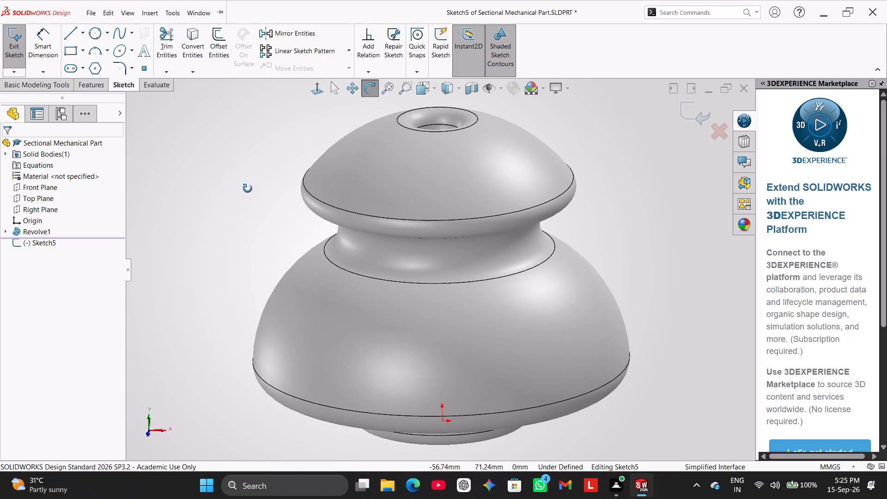
{"action": "middle_click_drag", "start_coordinate": [248, 189], "coordinate": [227, 198]}
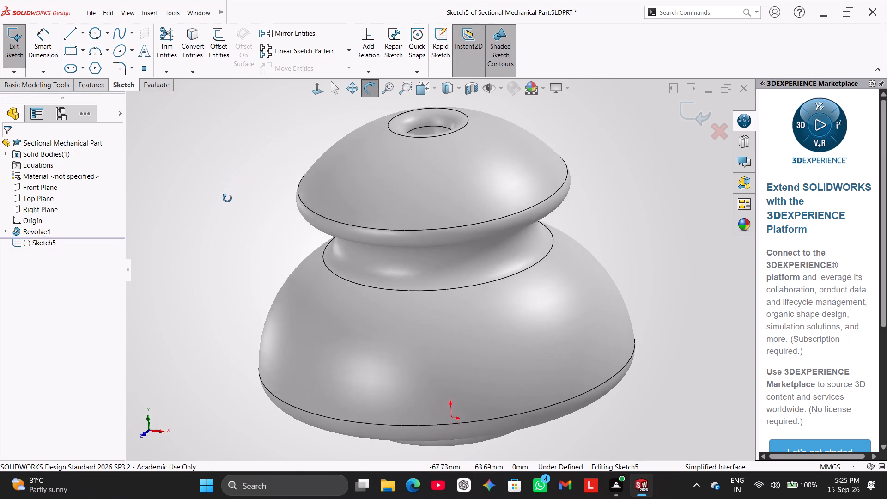
{"action": "middle_click_drag", "start_coordinate": [227, 198], "coordinate": [214, 246]}
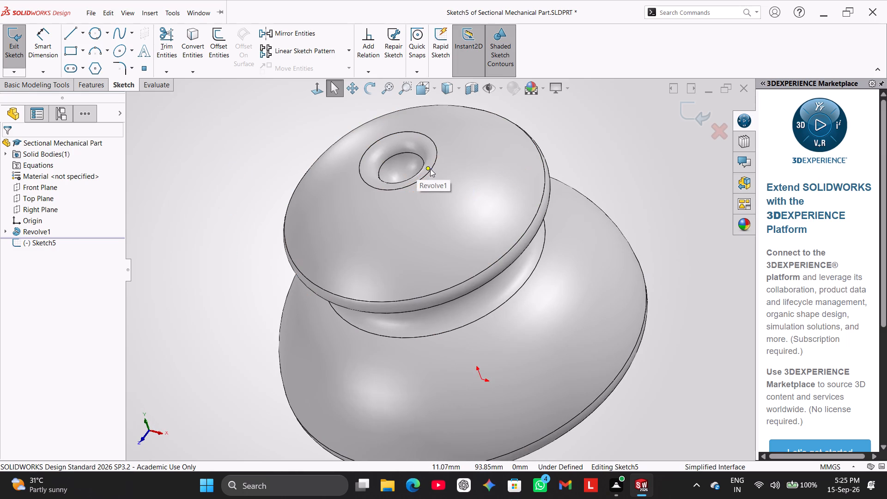
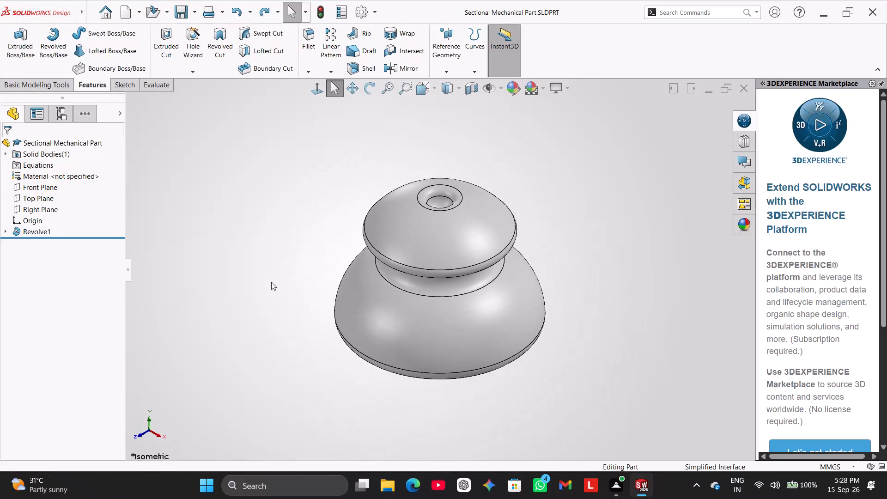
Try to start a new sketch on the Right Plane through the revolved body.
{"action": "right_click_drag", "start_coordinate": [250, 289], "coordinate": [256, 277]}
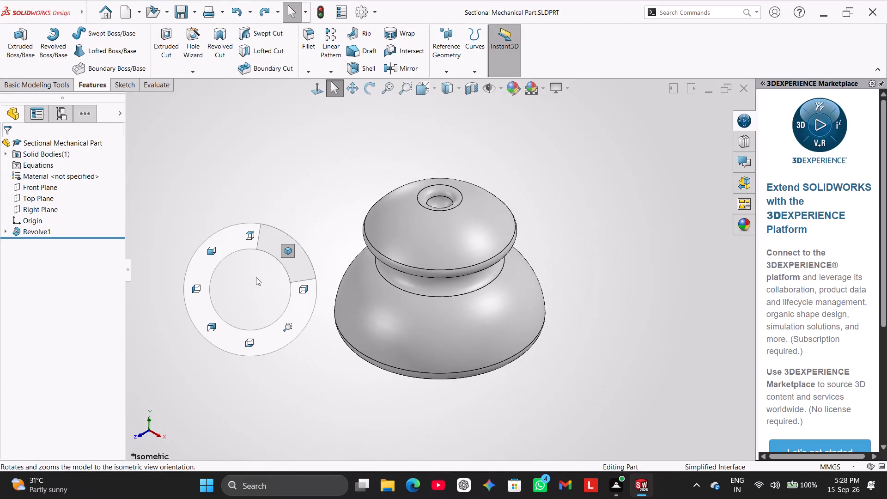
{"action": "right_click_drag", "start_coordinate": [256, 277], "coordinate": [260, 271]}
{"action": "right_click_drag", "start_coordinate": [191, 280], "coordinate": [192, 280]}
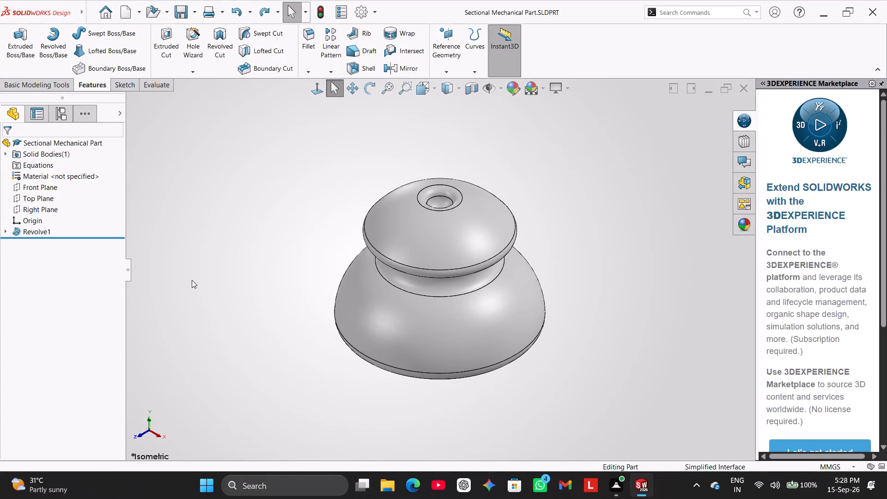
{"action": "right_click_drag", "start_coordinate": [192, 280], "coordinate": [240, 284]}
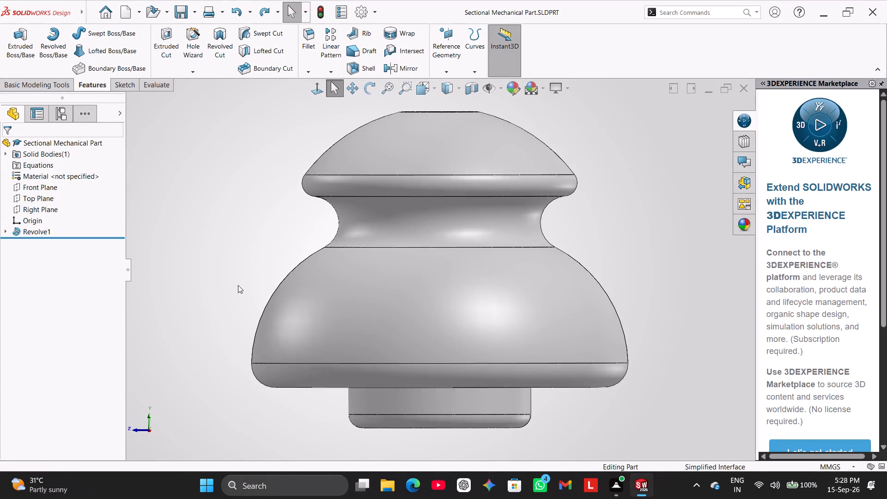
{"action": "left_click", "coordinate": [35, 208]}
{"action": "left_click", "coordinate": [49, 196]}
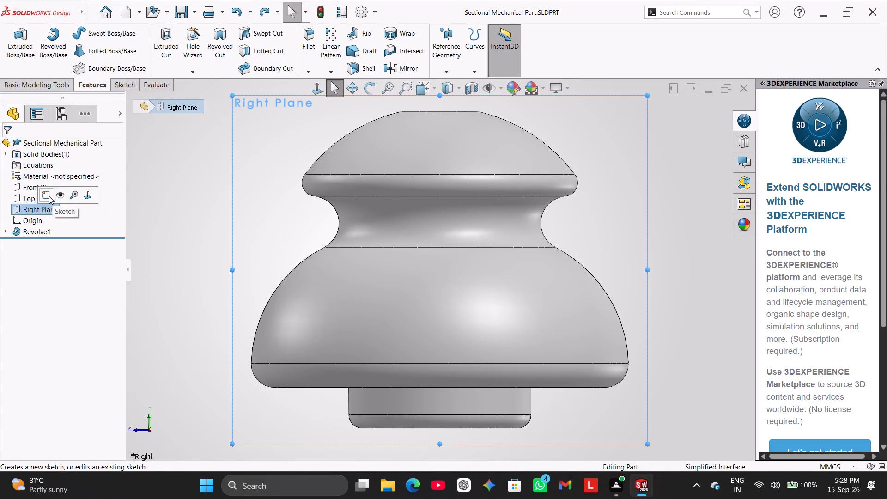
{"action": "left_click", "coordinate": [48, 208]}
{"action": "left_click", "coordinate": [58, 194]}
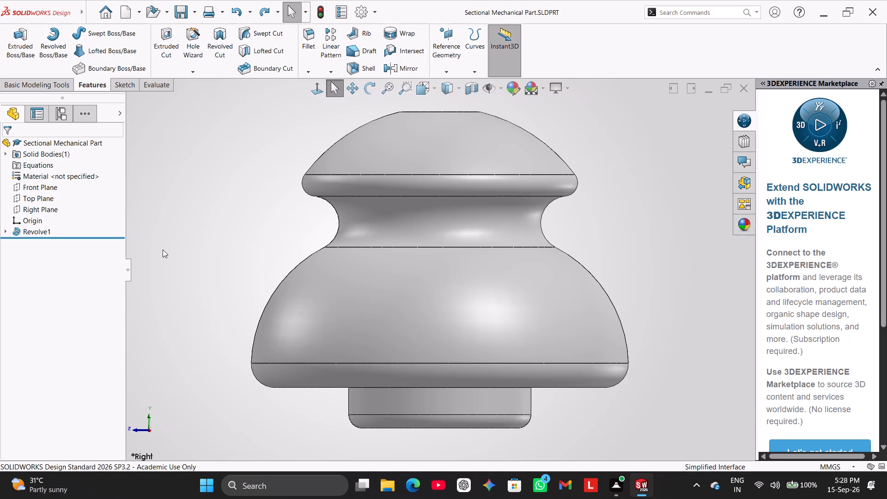
Create a reference plane offset 40 mm from the Front Plane, with the offset direction flipped.
{"action": "middle_click_drag", "start_coordinate": [191, 254], "coordinate": [191, 281]}
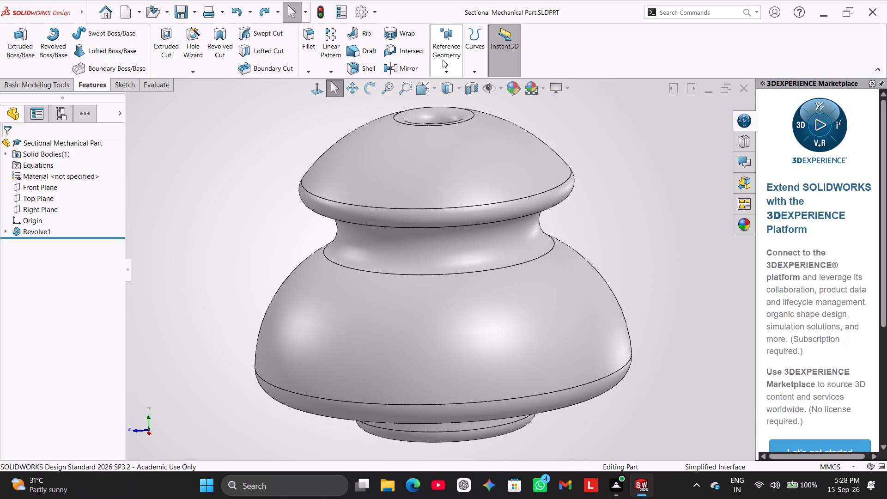
{"action": "left_click", "coordinate": [454, 70]}
{"action": "left_click", "coordinate": [456, 82]}
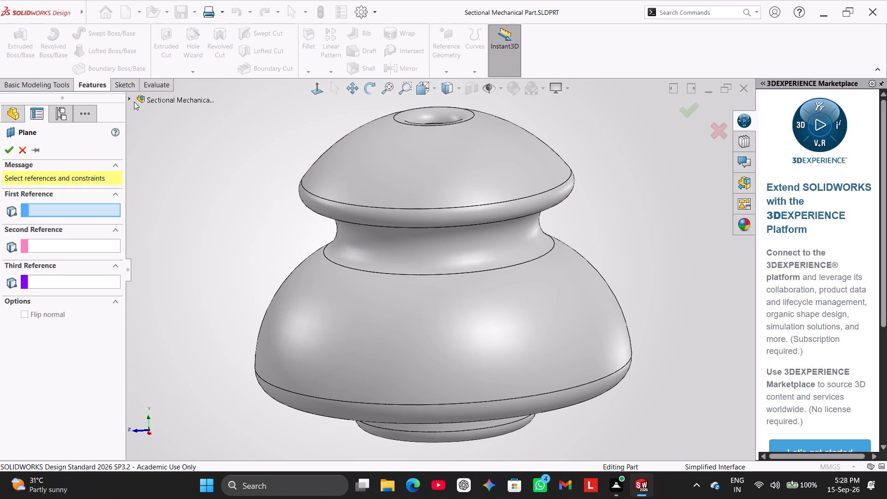
{"action": "left_click", "coordinate": [133, 100]}
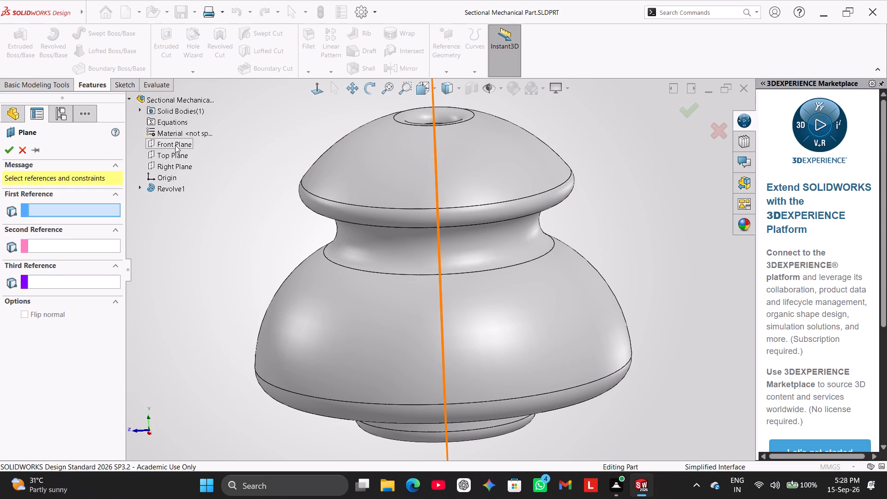
{"action": "left_click", "coordinate": [175, 145]}
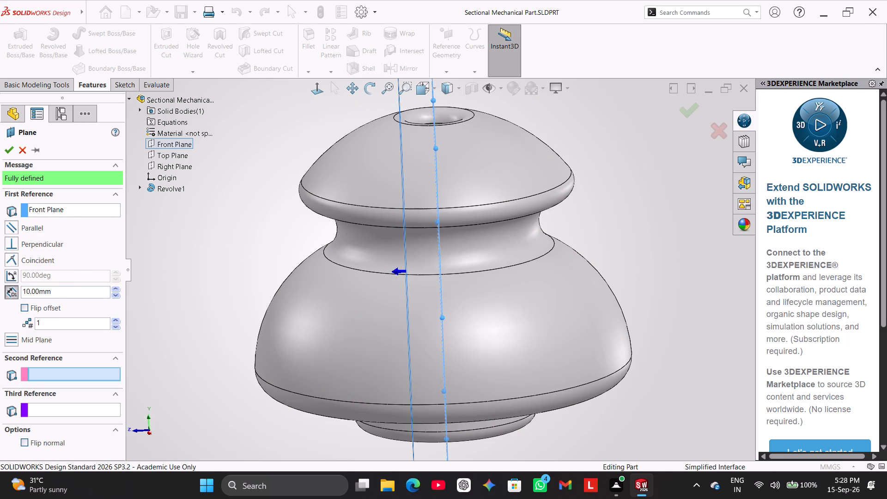
{"action": "left_click", "coordinate": [23, 304]}
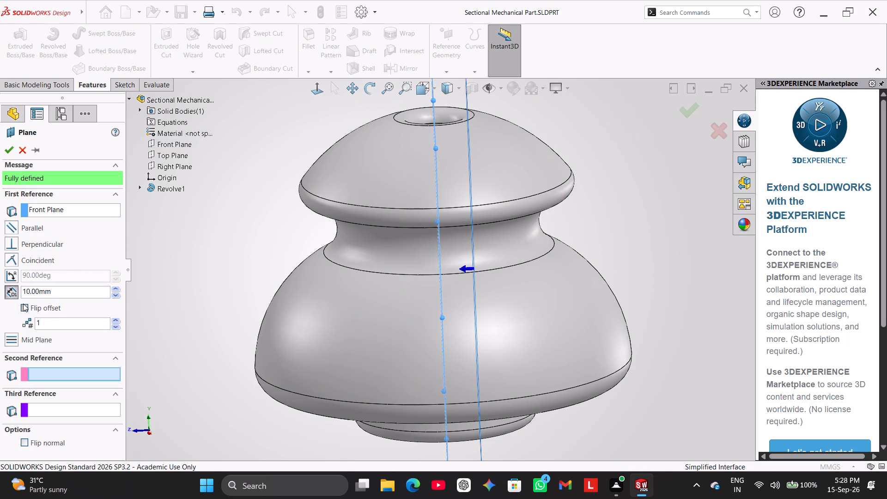
{"action": "left_click", "coordinate": [23, 304]}
{"action": "left_click", "coordinate": [23, 304]}
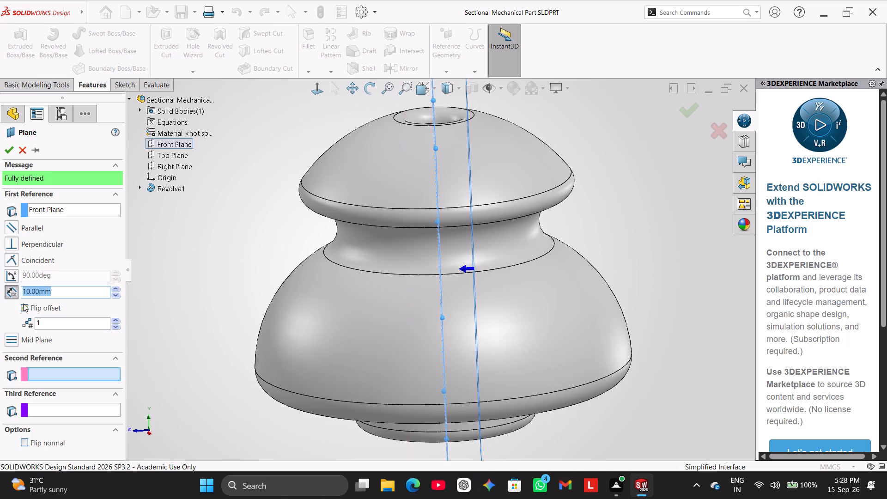
{"action": "type", "text": "40"}
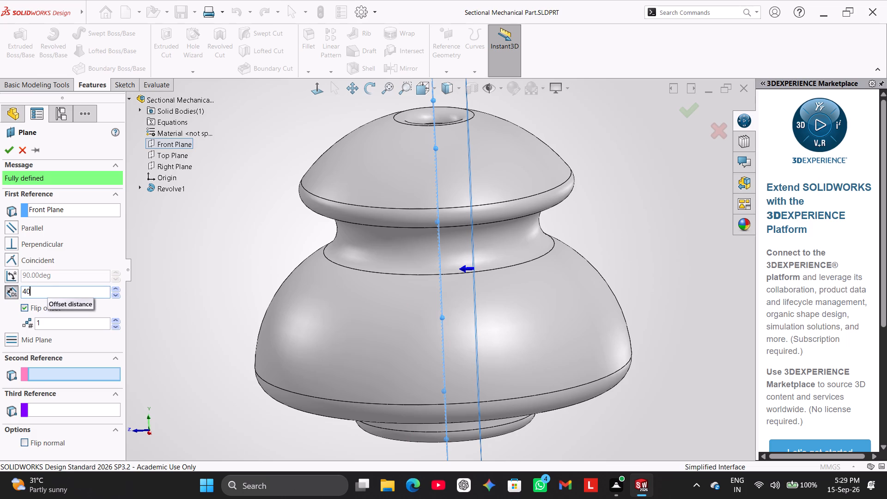
{"action": "key", "text": "Return"}
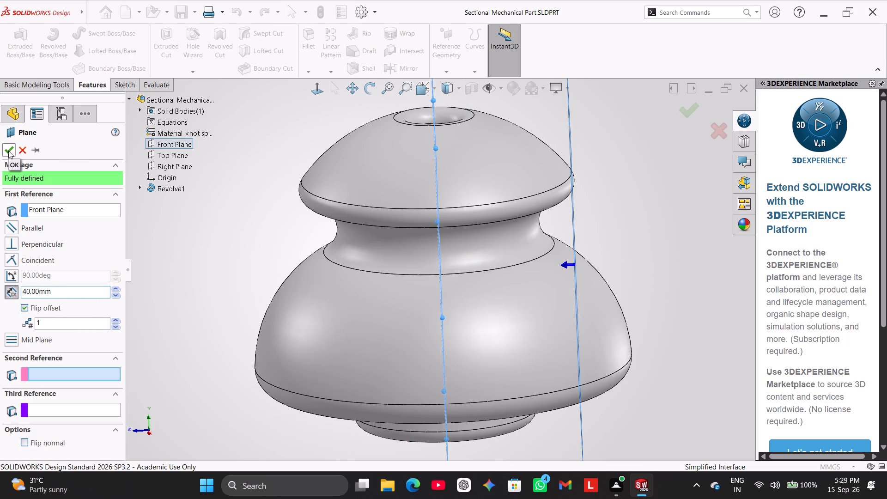
{"action": "left_click", "coordinate": [8, 151]}
{"action": "left_click", "coordinate": [188, 223]}
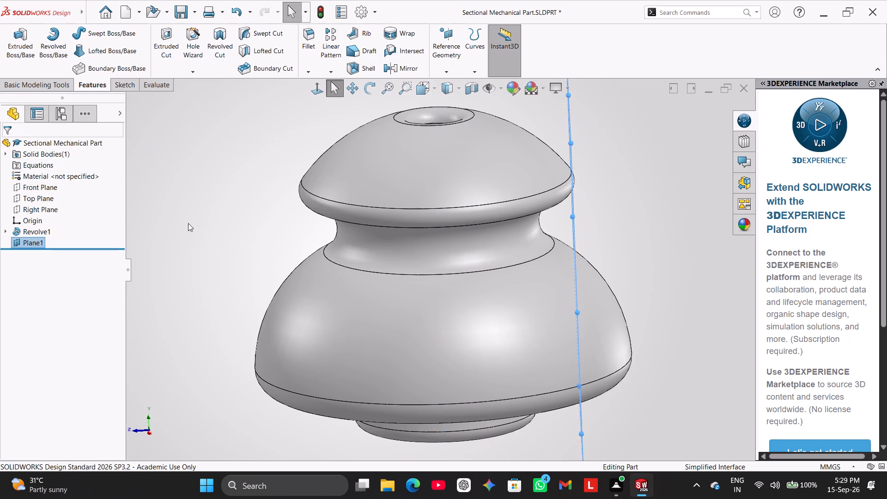
Create a second reference plane offset 40 mm from the Front Plane on the opposite, unflipped side.
{"action": "middle_click_drag", "start_coordinate": [222, 183], "coordinate": [223, 178]}
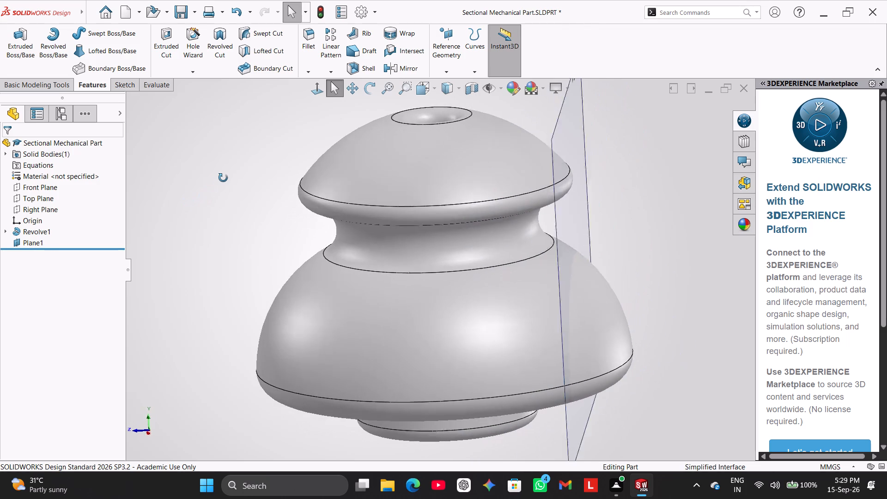
{"action": "middle_click_drag", "start_coordinate": [223, 178], "coordinate": [225, 175]}
{"action": "middle_click_drag", "start_coordinate": [595, 167], "coordinate": [596, 177]}
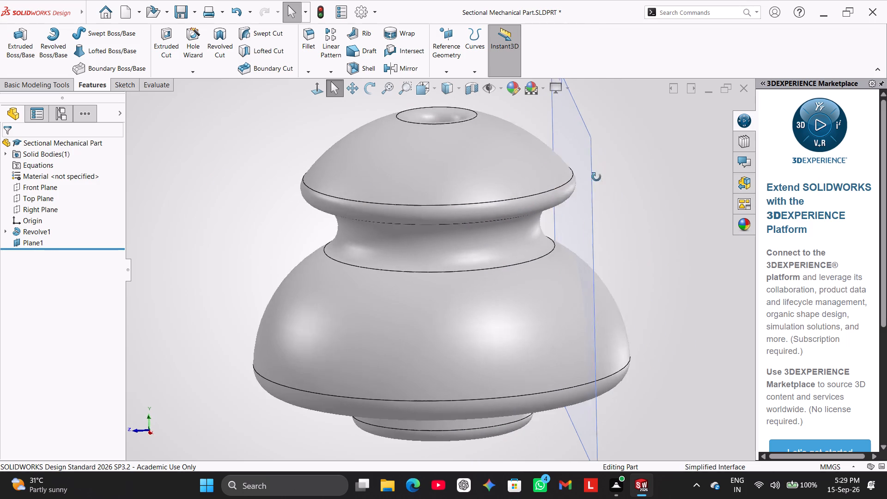
{"action": "middle_click_drag", "start_coordinate": [596, 177], "coordinate": [522, 160]}
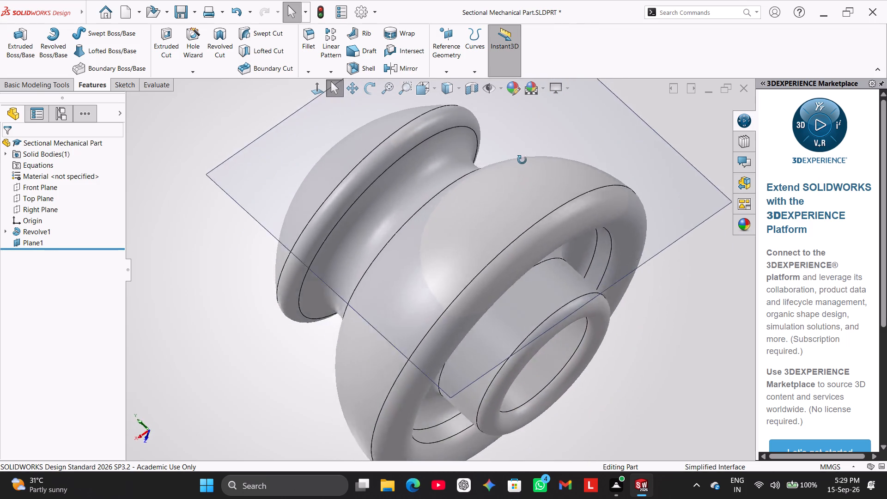
{"action": "middle_click_drag", "start_coordinate": [522, 160], "coordinate": [600, 158]}
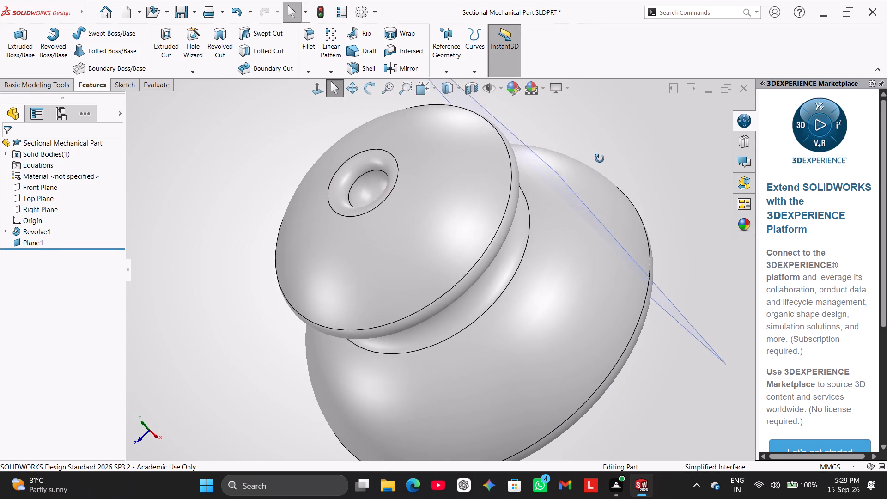
{"action": "middle_click_drag", "start_coordinate": [600, 158], "coordinate": [602, 154]}
{"action": "left_click", "coordinate": [444, 71]}
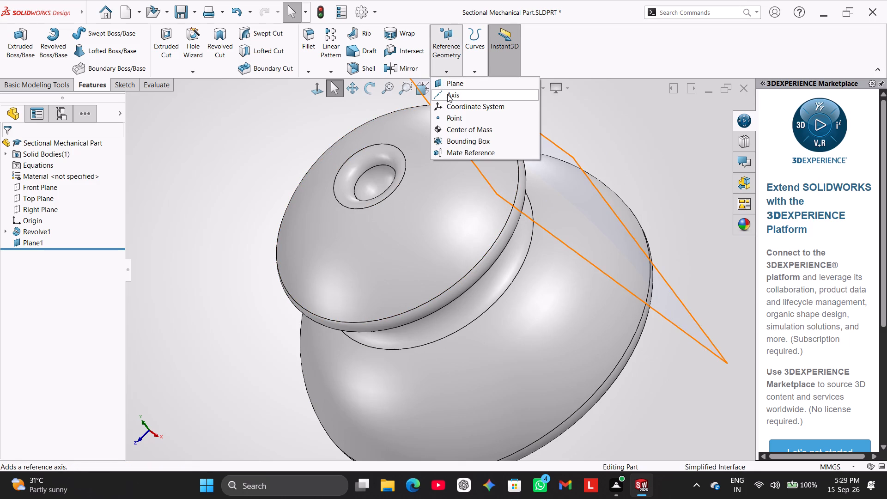
{"action": "left_click", "coordinate": [452, 81]}
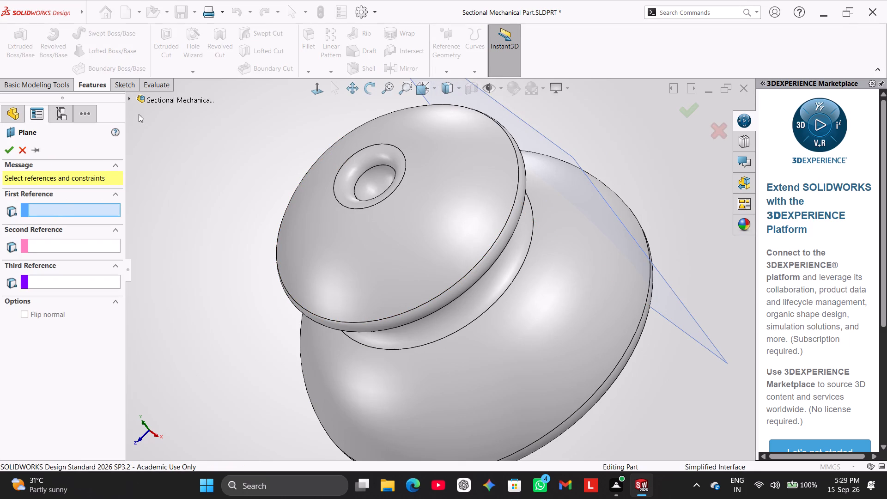
{"action": "left_click", "coordinate": [129, 99]}
{"action": "left_click", "coordinate": [161, 143]}
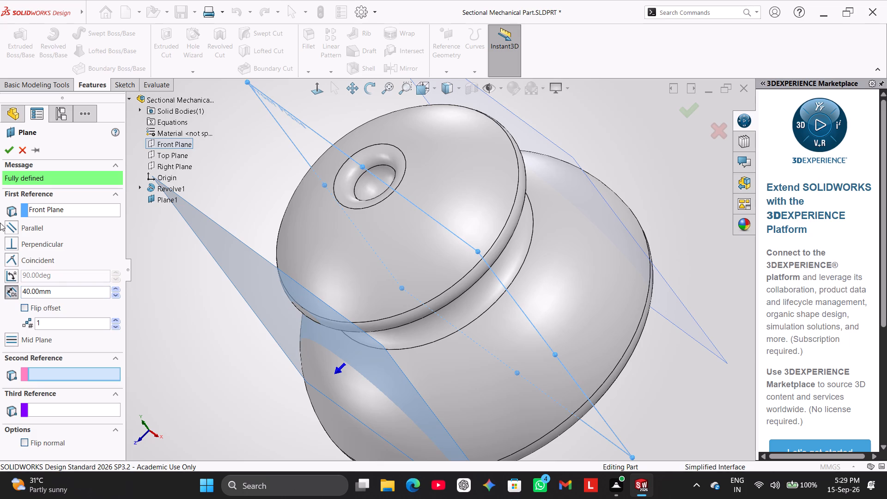
{"action": "left_click", "coordinate": [8, 146]}
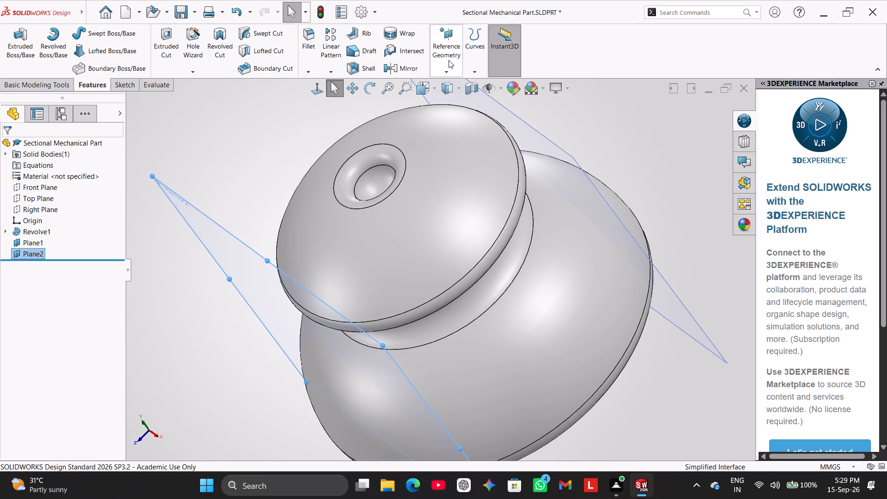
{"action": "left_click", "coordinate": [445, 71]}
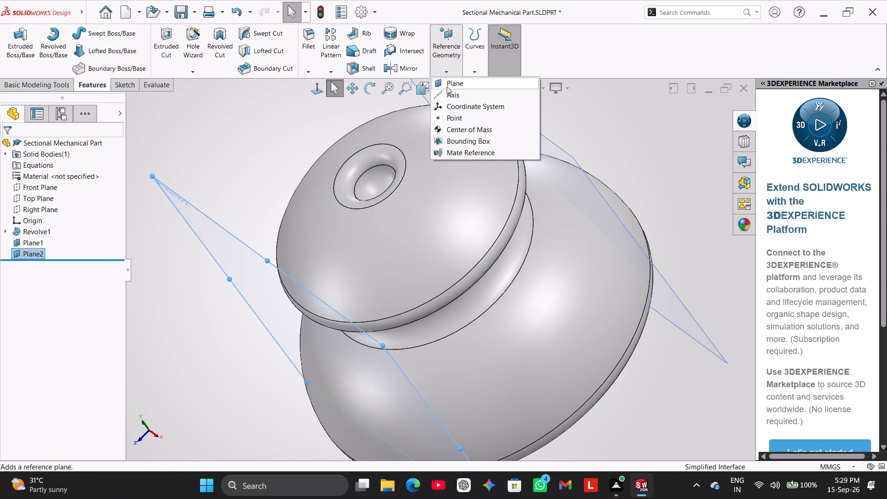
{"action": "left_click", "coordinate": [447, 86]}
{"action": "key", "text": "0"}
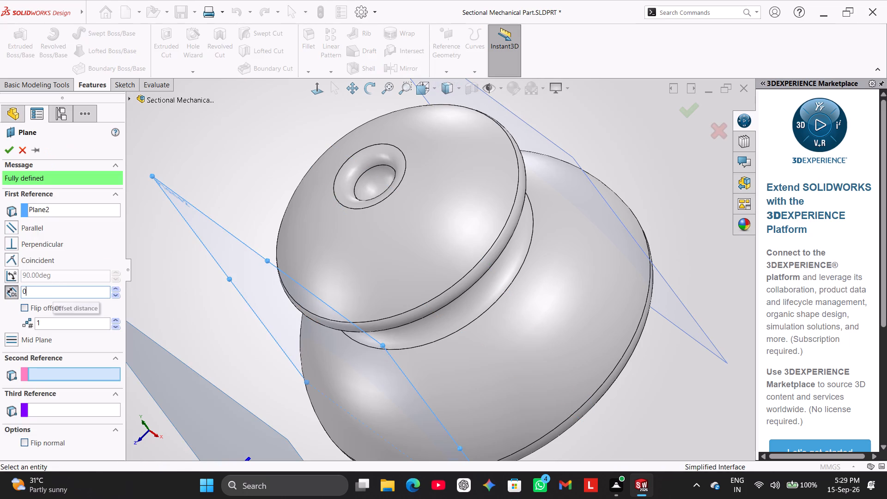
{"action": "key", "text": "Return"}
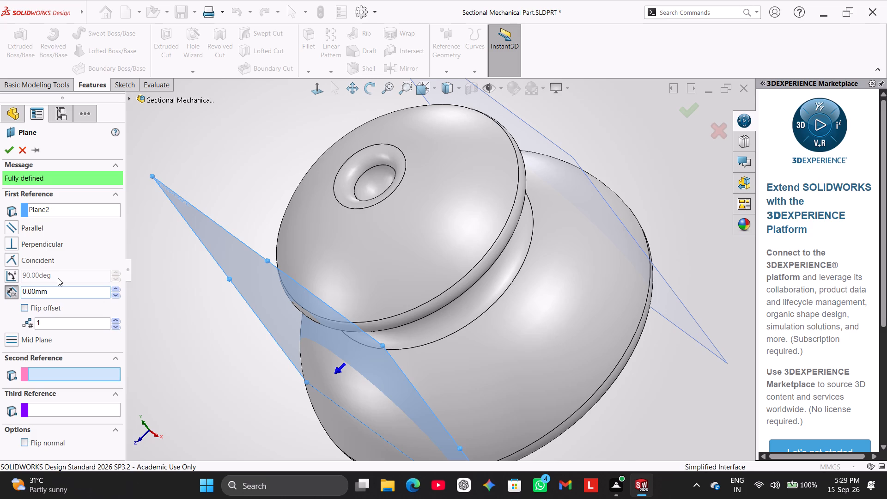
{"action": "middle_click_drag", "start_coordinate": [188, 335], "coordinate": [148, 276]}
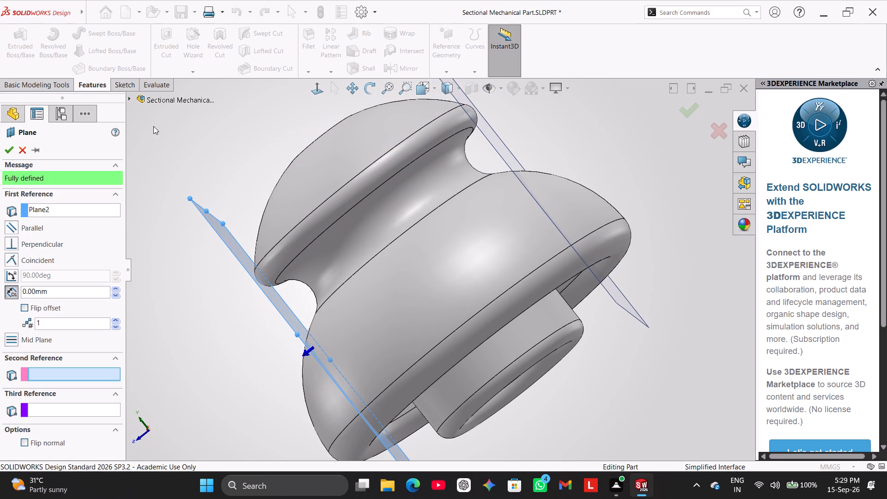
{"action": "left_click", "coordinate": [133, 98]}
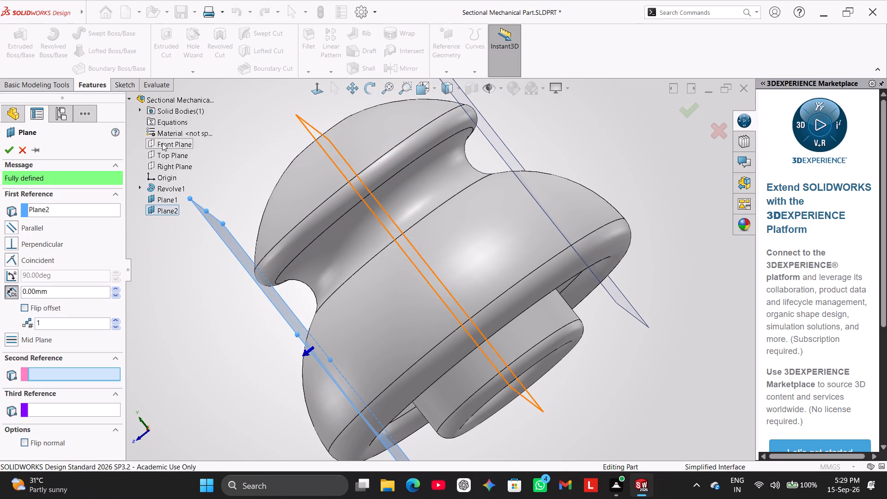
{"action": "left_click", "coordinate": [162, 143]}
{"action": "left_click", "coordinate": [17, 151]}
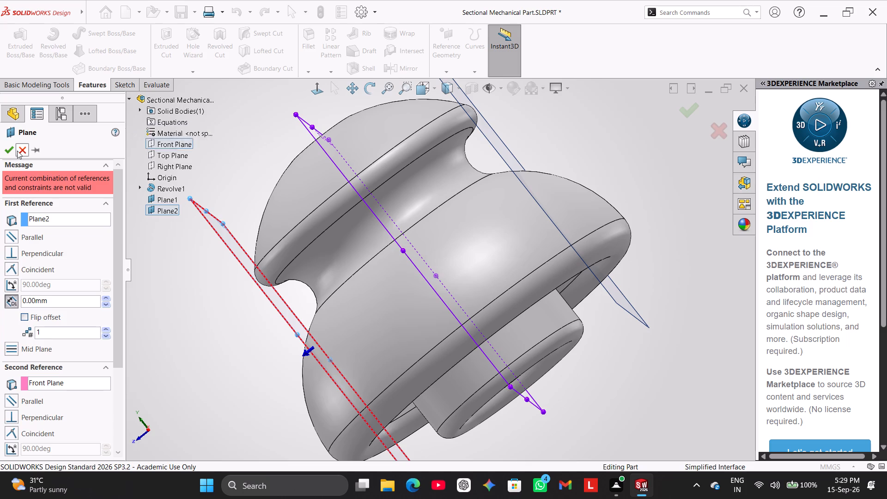
Create a third reference plane from the Front Plane with an offset of 0 mm, through the middle of the body.
{"action": "left_click", "coordinate": [450, 69]}
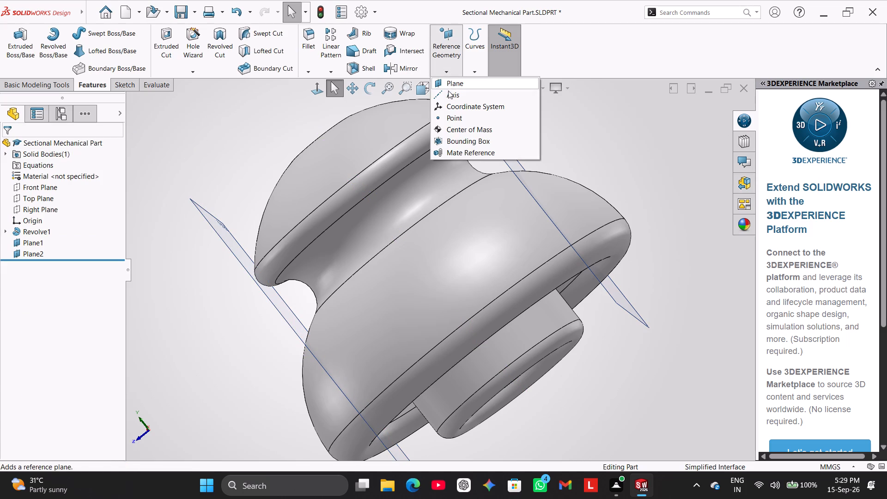
{"action": "left_click", "coordinate": [451, 85]}
{"action": "left_click", "coordinate": [168, 141]}
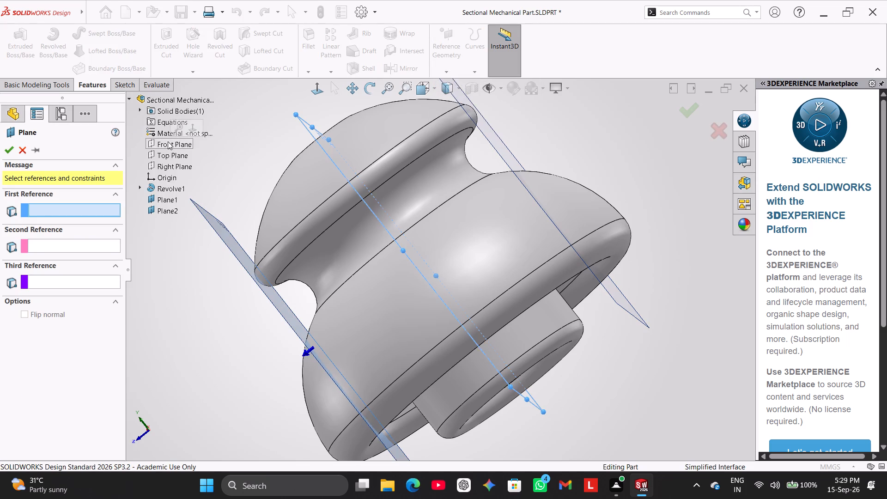
{"action": "left_click_drag", "start_coordinate": [67, 289], "coordinate": [12, 280]}
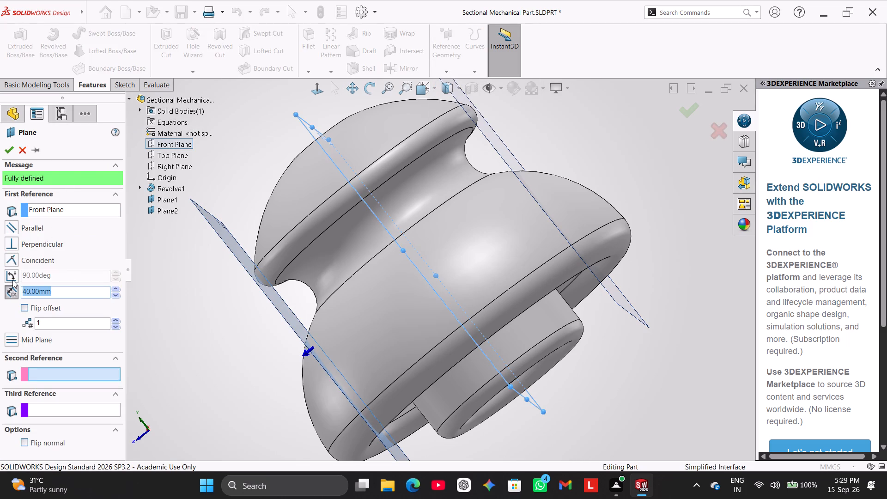
{"action": "key", "text": "0"}
{"action": "key", "text": "Return"}
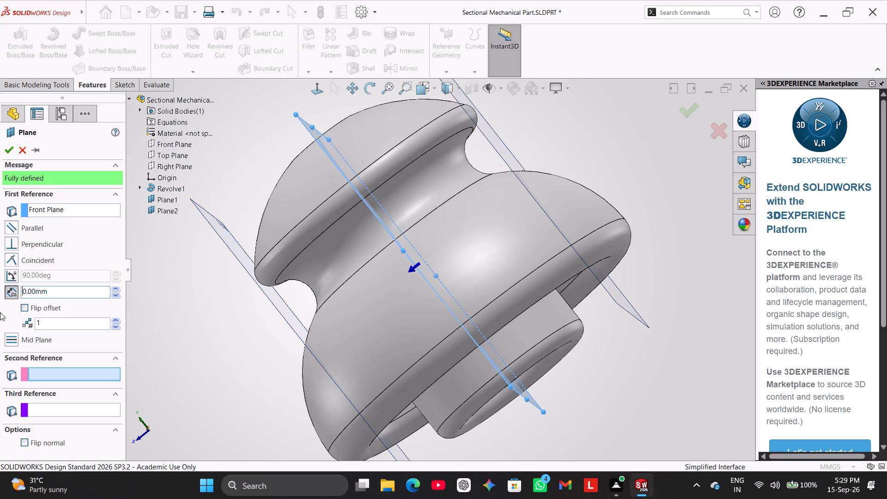
{"action": "left_click", "coordinate": [11, 153]}
{"action": "left_click", "coordinate": [136, 285]}
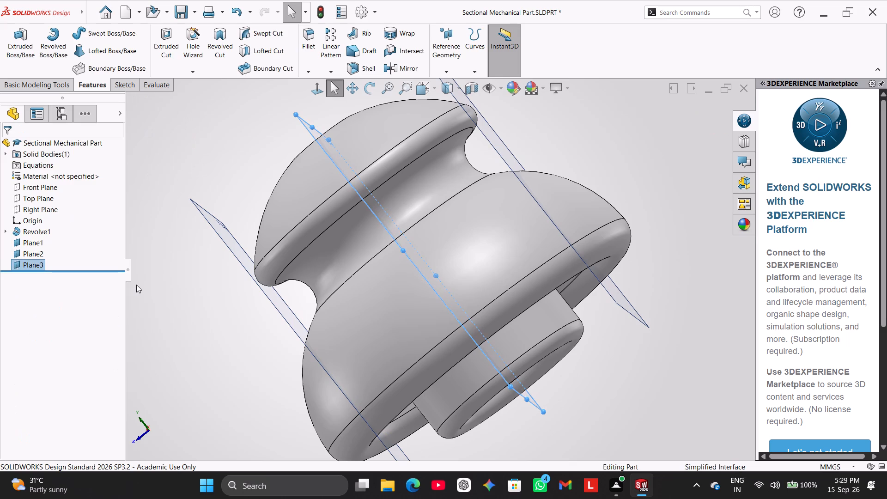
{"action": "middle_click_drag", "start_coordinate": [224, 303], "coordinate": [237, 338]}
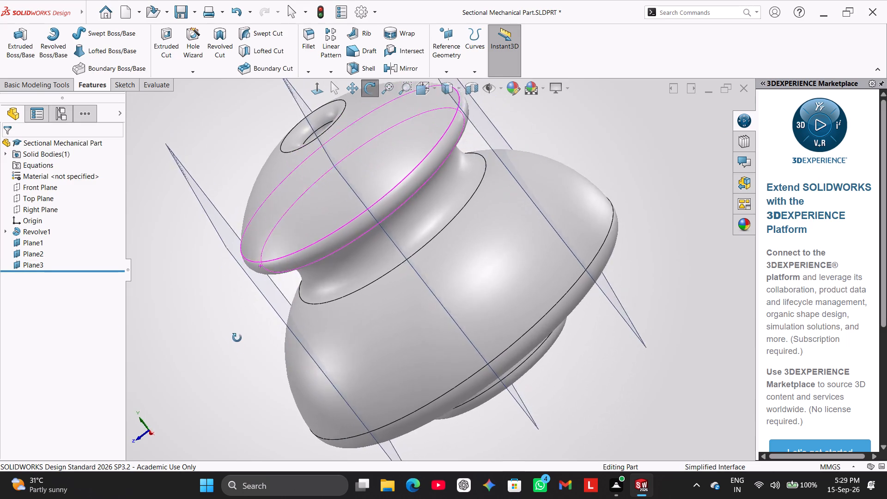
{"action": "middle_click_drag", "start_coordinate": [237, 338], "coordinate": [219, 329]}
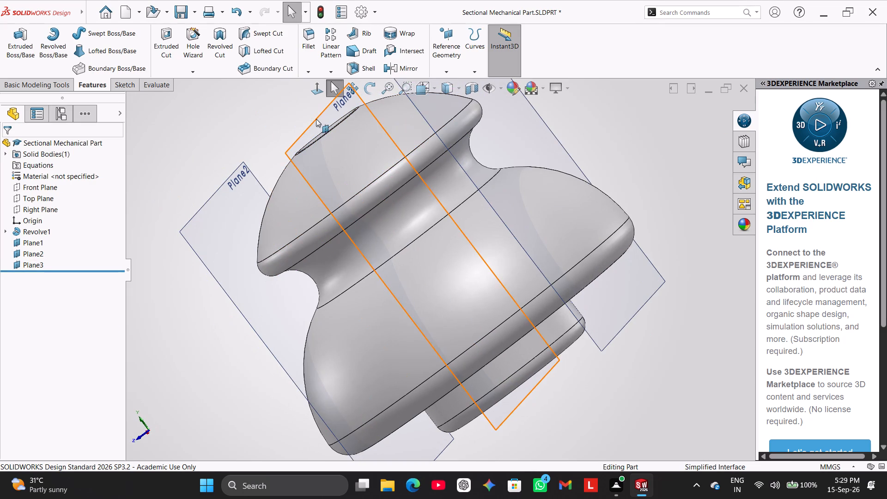
Start a sketch on Plane3 and draw a circle about 20 mm in diameter, centred above the origin near the body's top.
{"action": "left_click", "coordinate": [318, 116]}
{"action": "left_click", "coordinate": [359, 85]}
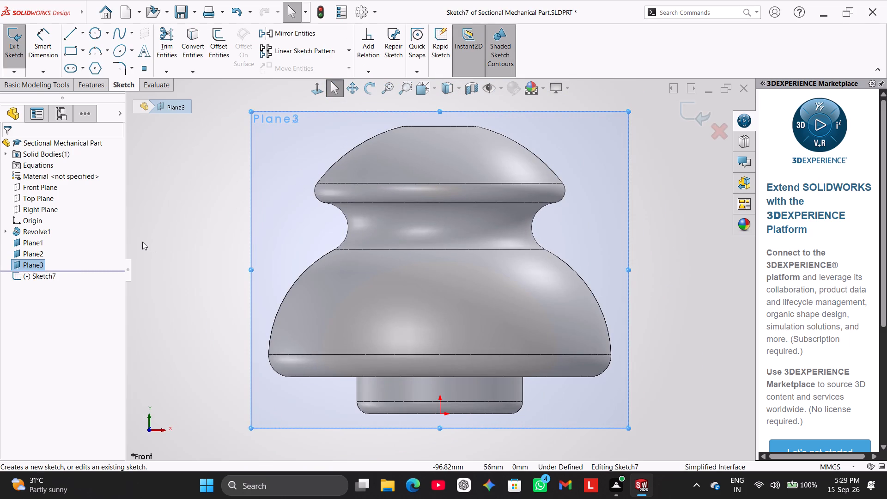
{"action": "left_click", "coordinate": [142, 242]}
{"action": "left_click", "coordinate": [94, 34]}
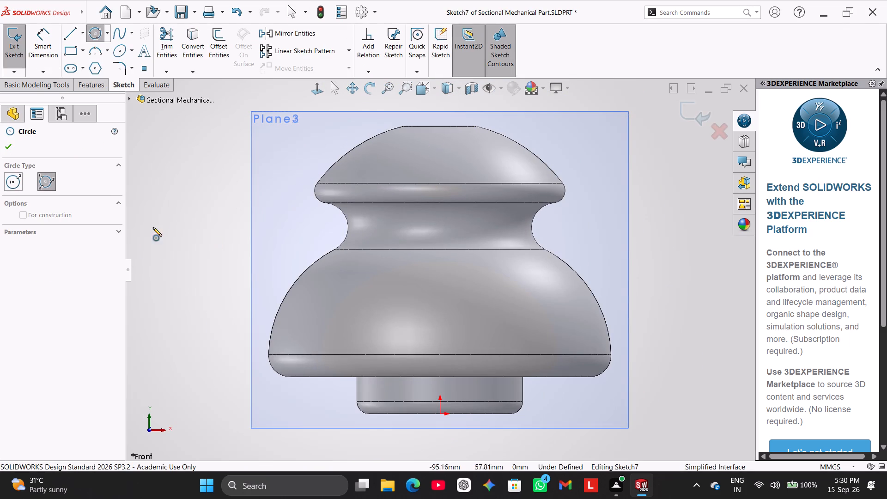
{"action": "right_click_drag", "start_coordinate": [187, 207], "coordinate": [197, 125]}
{"action": "left_click", "coordinate": [440, 134]}
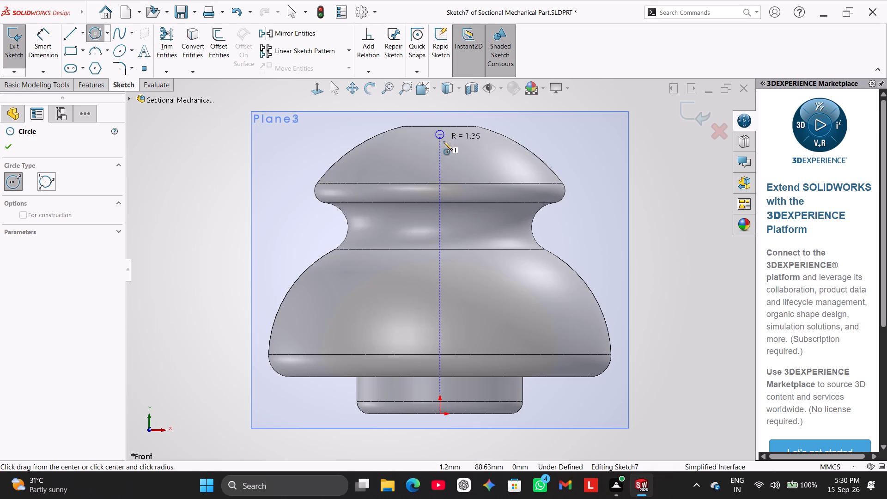
{"action": "left_click", "coordinate": [459, 159]}
{"action": "right_click", "coordinate": [223, 195]}
{"action": "left_click", "coordinate": [250, 202]}
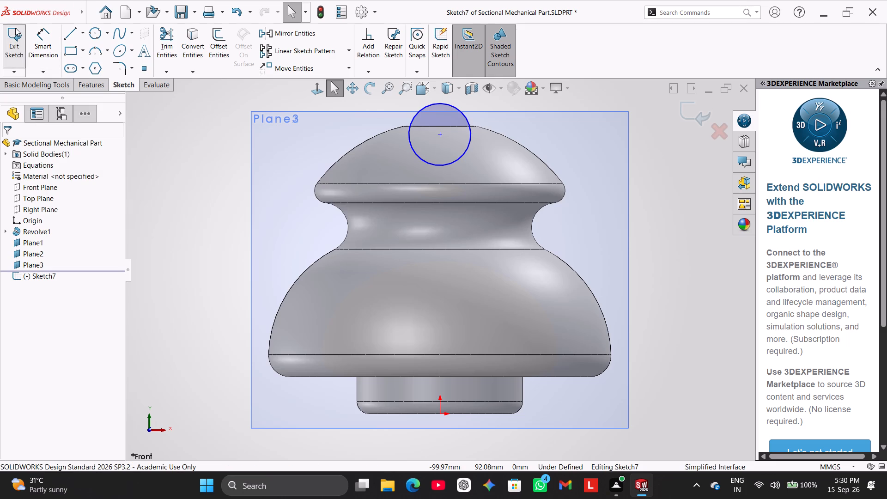
Dimension the circle's diameter as 14 mm.
{"action": "left_click", "coordinate": [38, 35]}
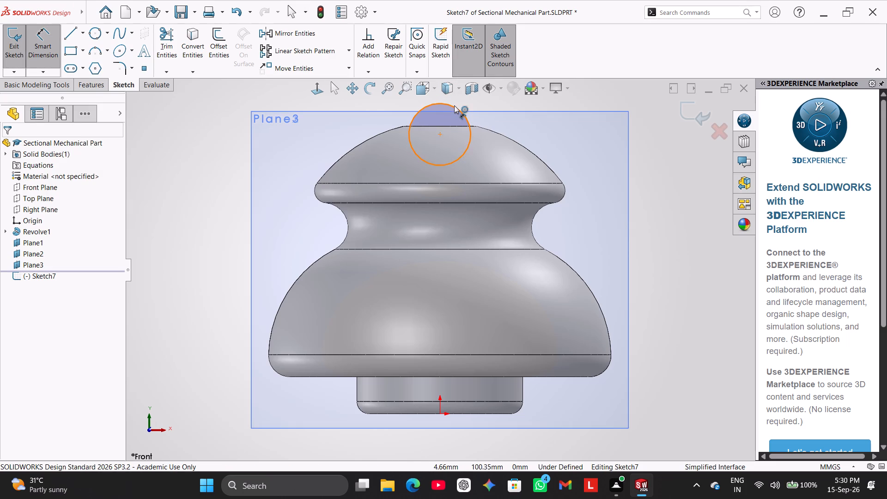
{"action": "left_click", "coordinate": [454, 105]}
{"action": "left_click", "coordinate": [501, 100]}
{"action": "type", "text": "14"}
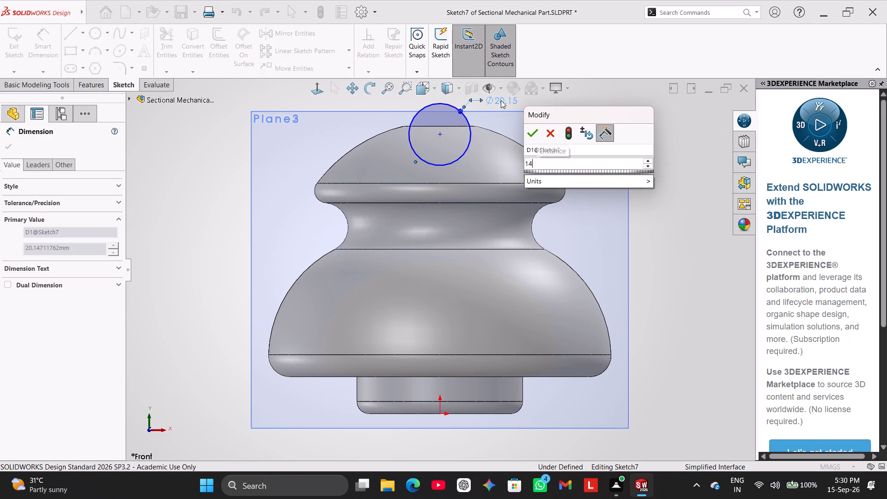
{"action": "key", "text": "Return"}
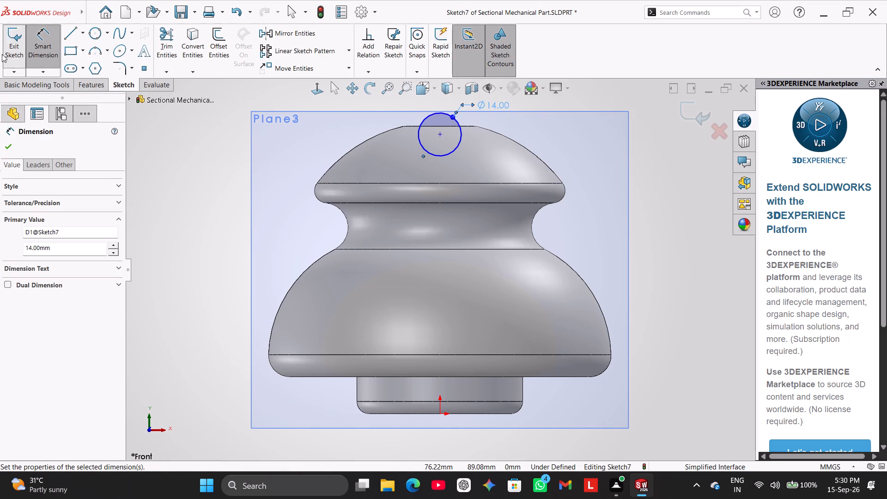
Dimension the vertical distance from the origin to the circle's centre as 90 mm.
{"action": "left_click", "coordinate": [440, 134]}
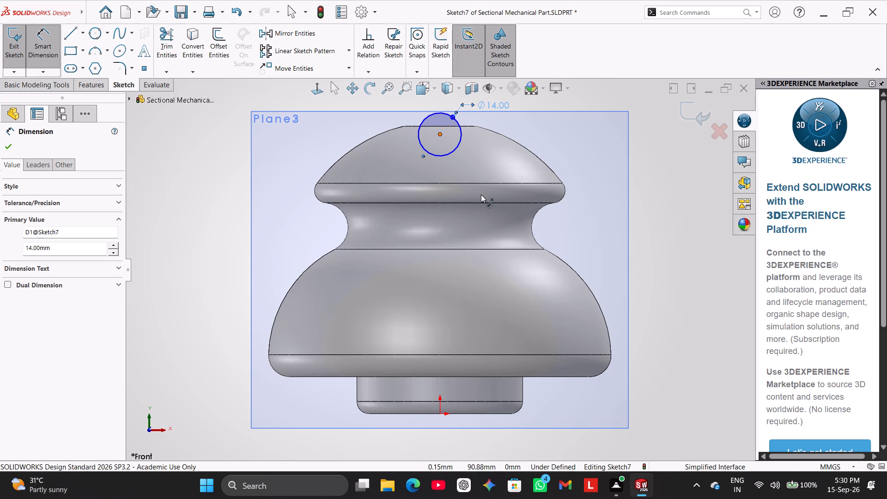
{"action": "left_click", "coordinate": [440, 413]}
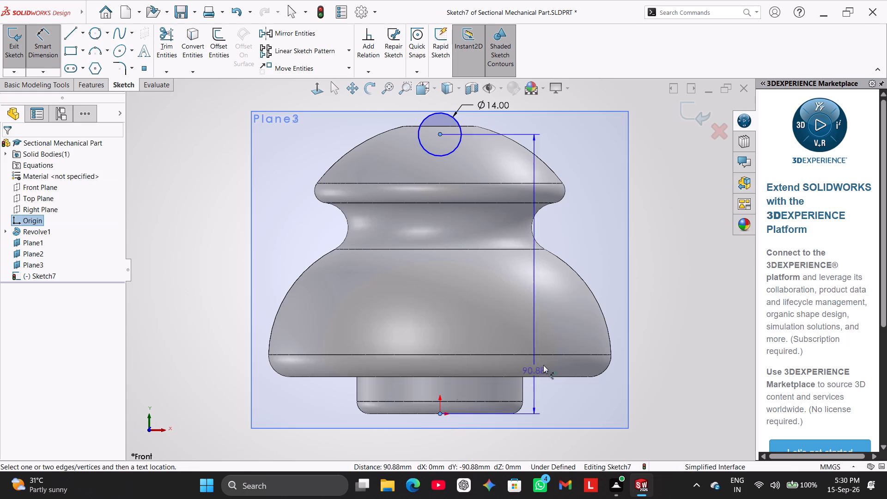
{"action": "left_click", "coordinate": [671, 260]}
{"action": "type", "text": "90"}
{"action": "key", "text": "Return"}
{"action": "right_click", "coordinate": [693, 232]}
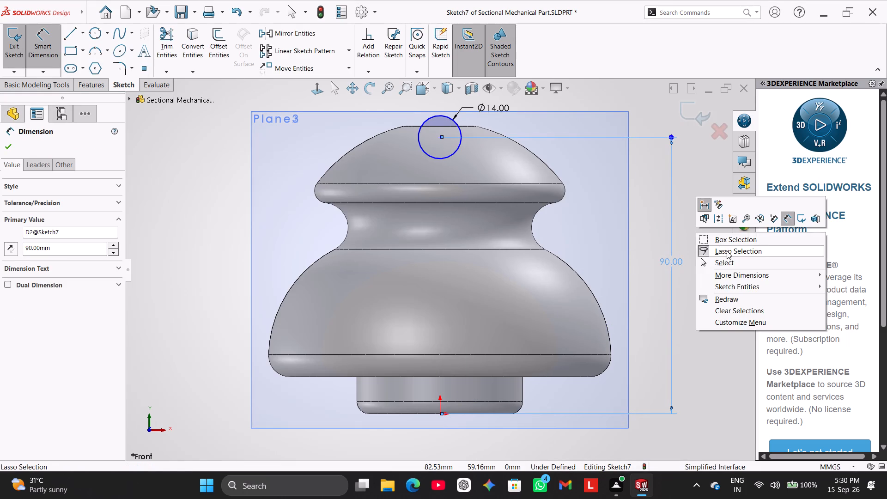
{"action": "left_click", "coordinate": [732, 263]}
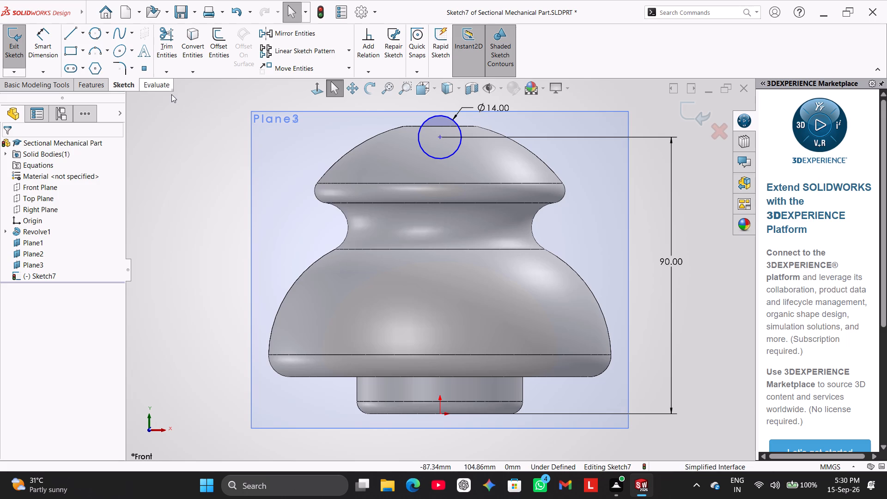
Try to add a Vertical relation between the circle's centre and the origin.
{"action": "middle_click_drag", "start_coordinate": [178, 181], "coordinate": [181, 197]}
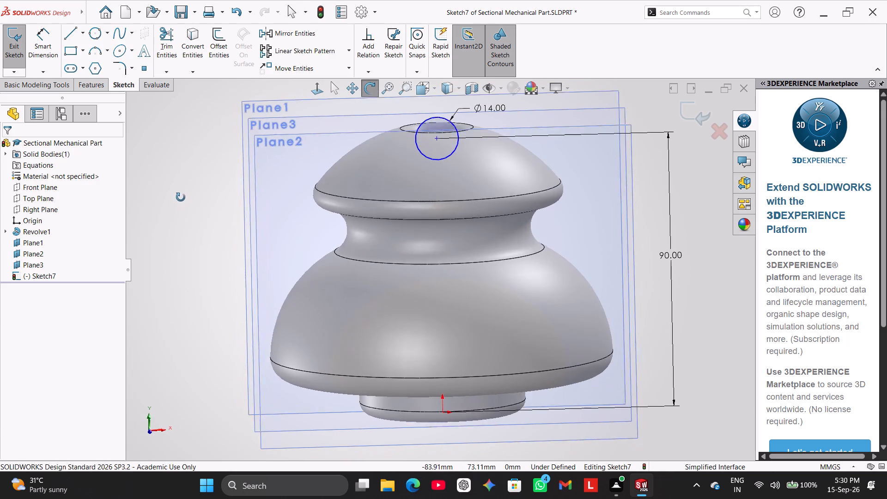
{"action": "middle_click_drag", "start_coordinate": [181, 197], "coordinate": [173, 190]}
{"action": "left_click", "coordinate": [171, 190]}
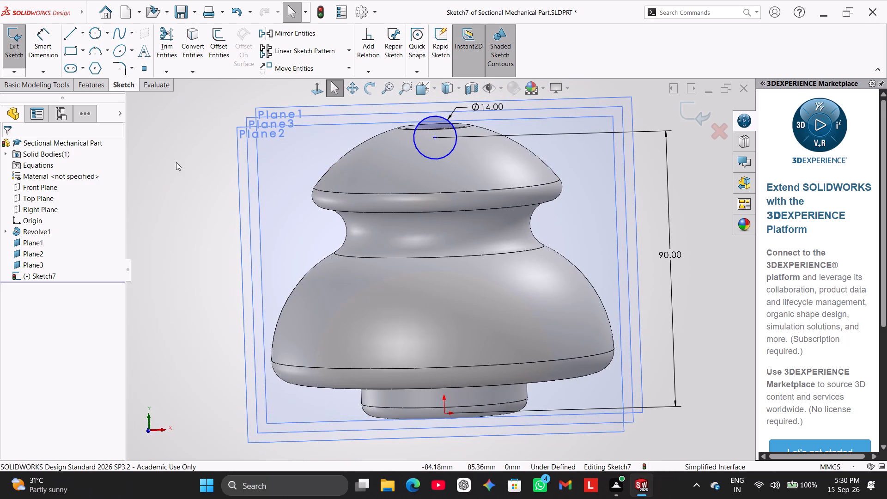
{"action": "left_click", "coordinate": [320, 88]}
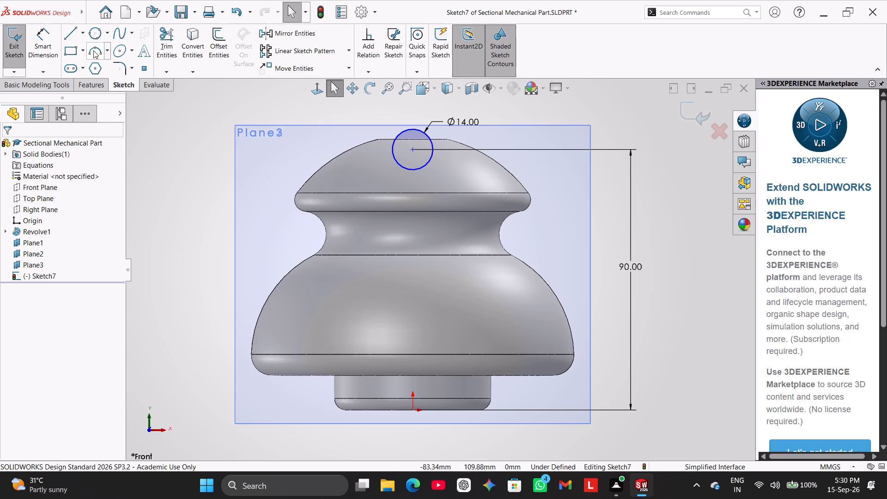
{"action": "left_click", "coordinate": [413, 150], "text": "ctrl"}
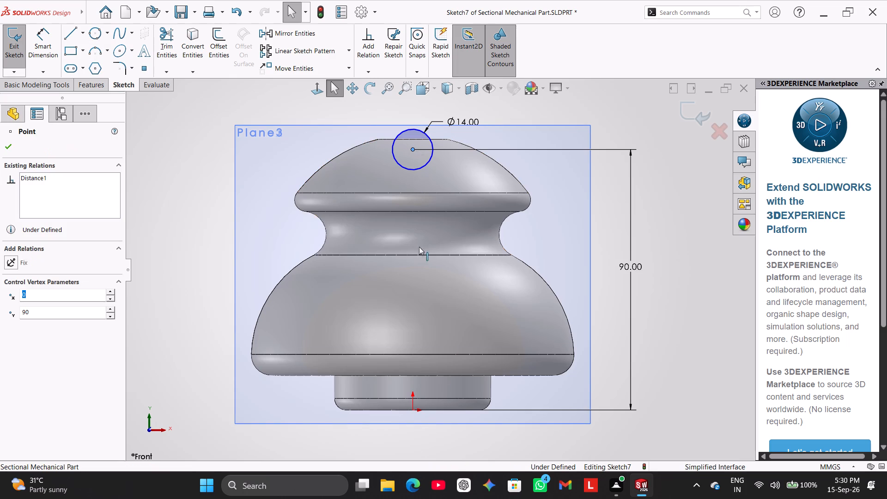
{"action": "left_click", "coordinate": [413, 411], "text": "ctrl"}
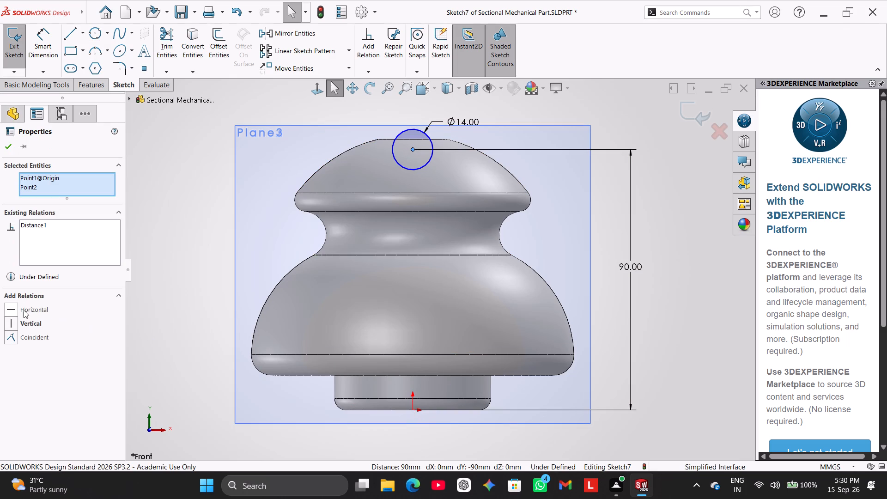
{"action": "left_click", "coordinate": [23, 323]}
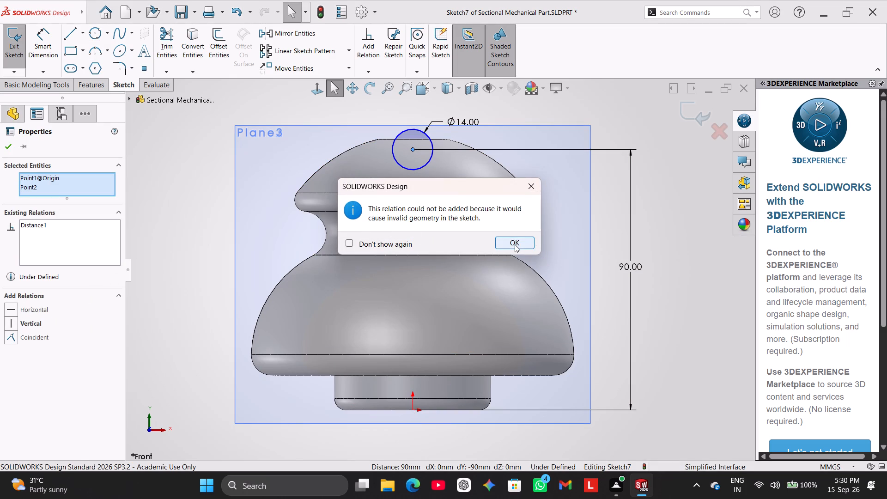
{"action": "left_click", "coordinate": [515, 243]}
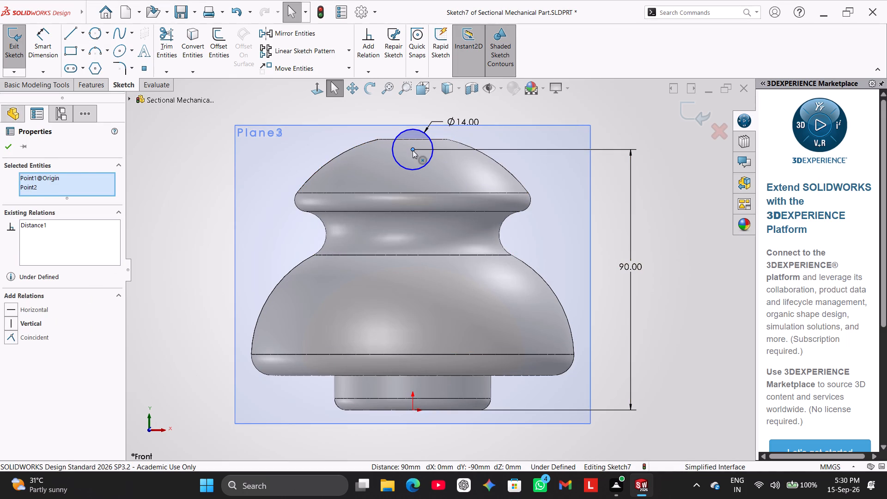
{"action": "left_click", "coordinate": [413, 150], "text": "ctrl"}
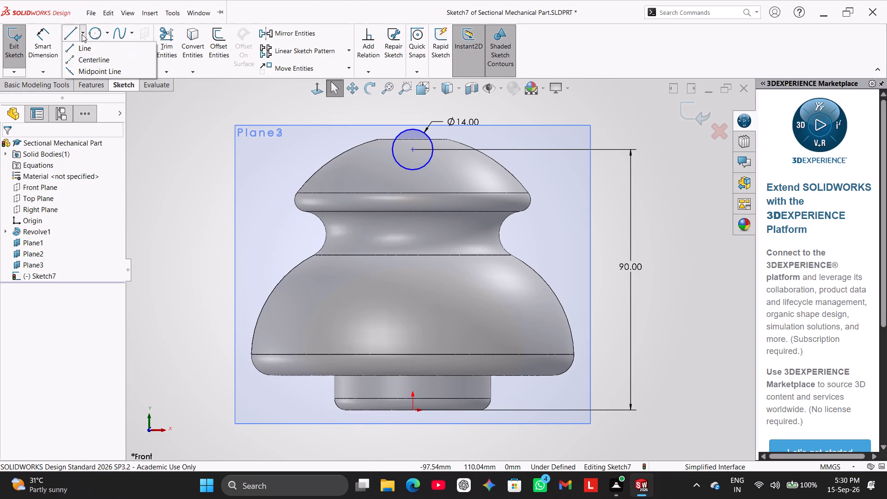
Draw a vertical centerline from the origin to the circle's centre and exit the sketch.
{"action": "left_click", "coordinate": [82, 34]}
{"action": "left_click", "coordinate": [85, 59]}
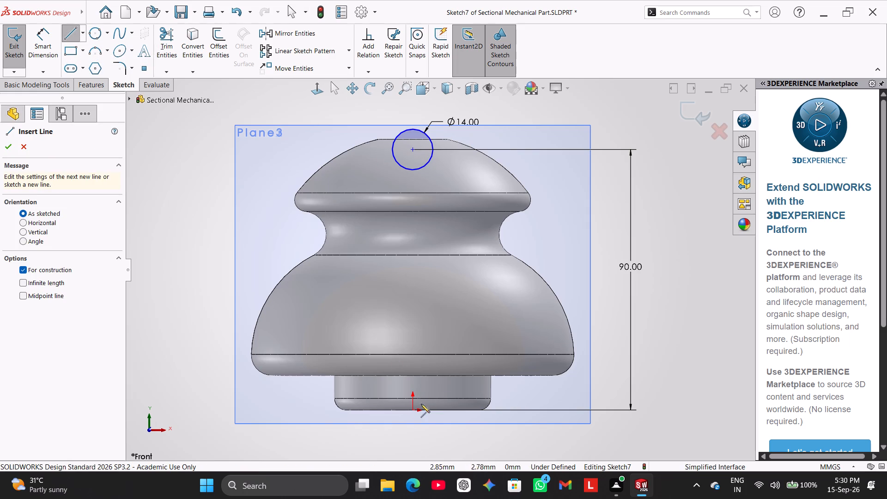
{"action": "left_click", "coordinate": [413, 407]}
{"action": "left_click", "coordinate": [413, 411]}
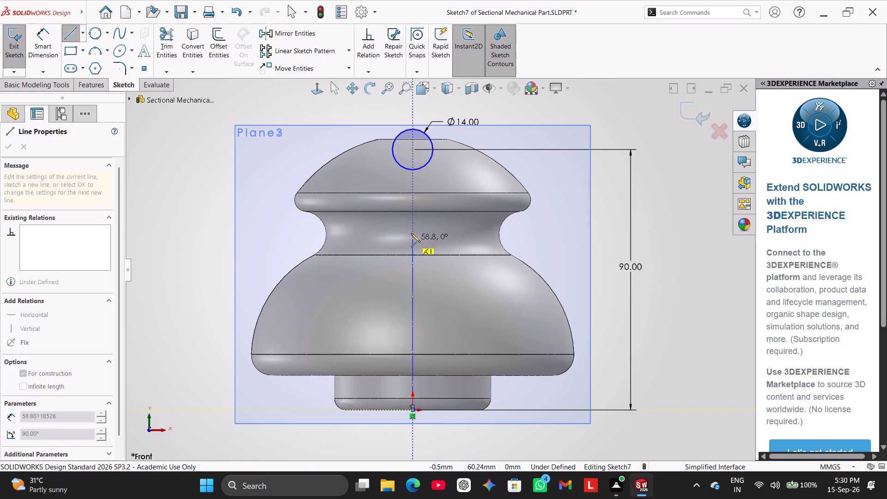
{"action": "left_click", "coordinate": [413, 149]}
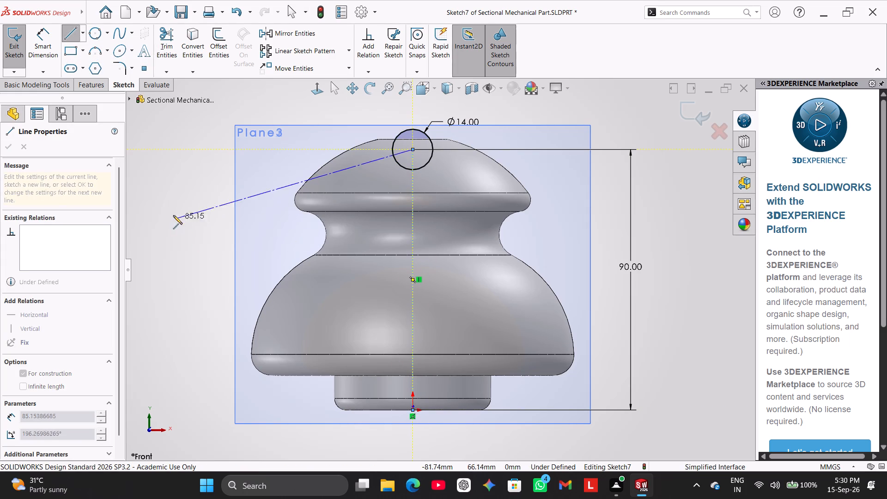
{"action": "right_click", "coordinate": [173, 215]}
{"action": "left_click", "coordinate": [191, 222]}
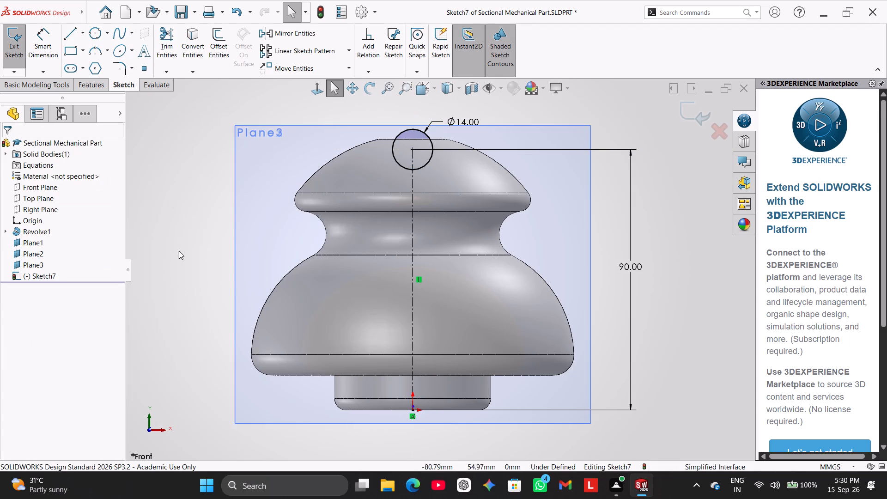
{"action": "right_click", "coordinate": [179, 251]}
{"action": "left_click", "coordinate": [148, 252]}
{"action": "middle_click_drag", "start_coordinate": [175, 219], "coordinate": [219, 257]}
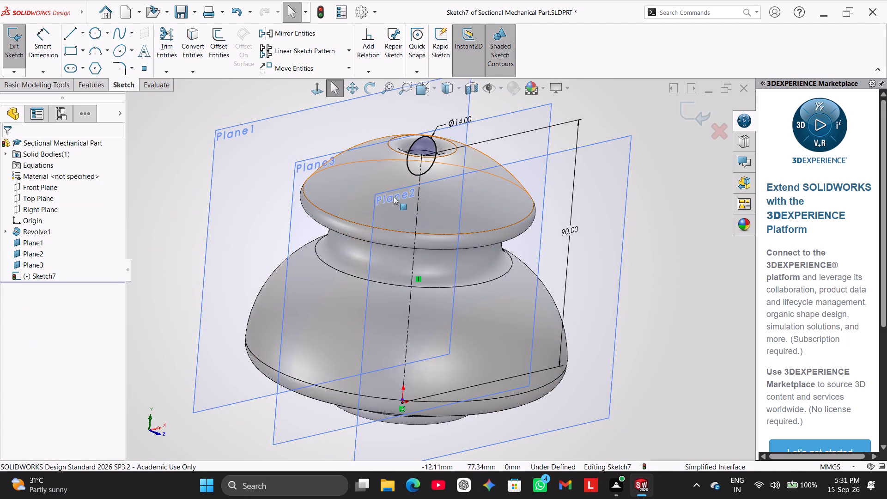
{"action": "right_click", "coordinate": [166, 202]}
{"action": "left_click", "coordinate": [9, 29]}
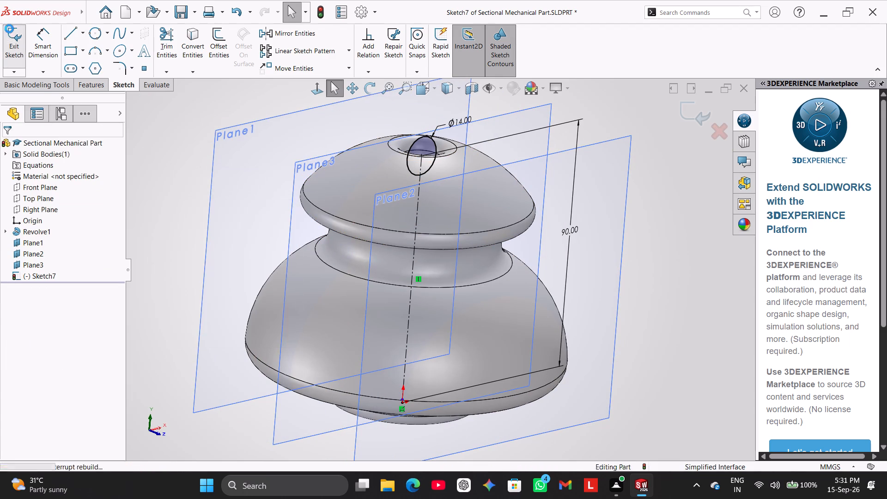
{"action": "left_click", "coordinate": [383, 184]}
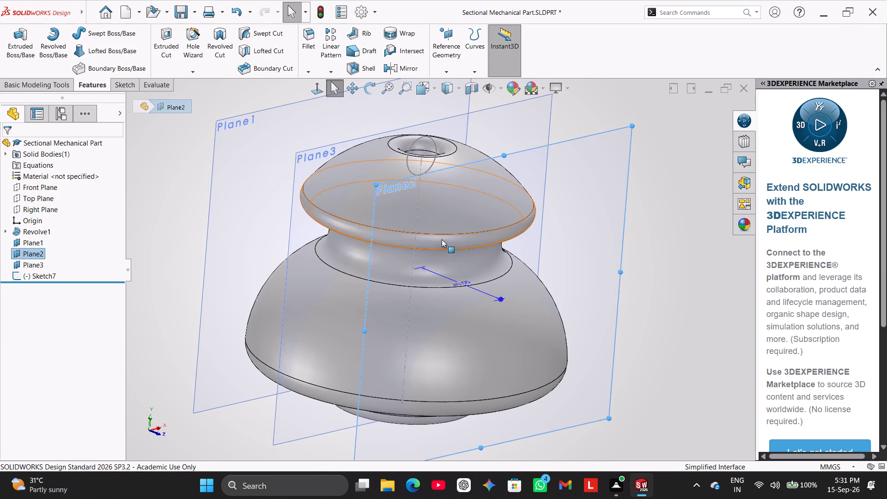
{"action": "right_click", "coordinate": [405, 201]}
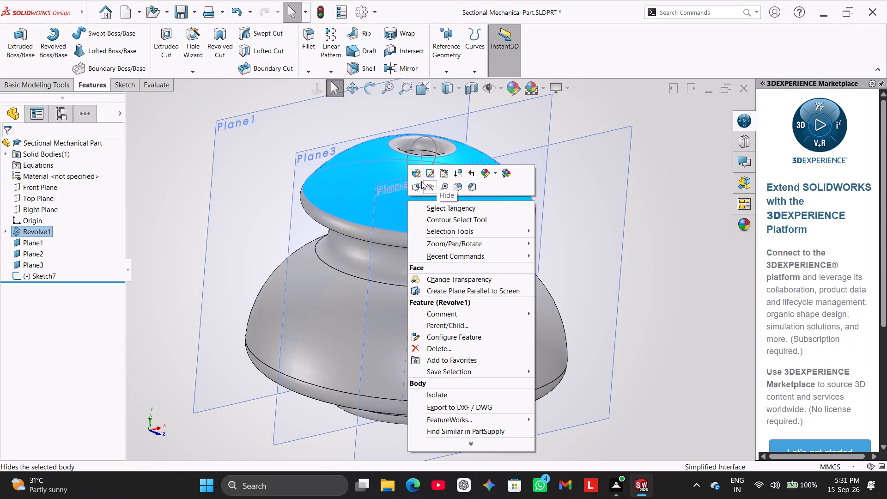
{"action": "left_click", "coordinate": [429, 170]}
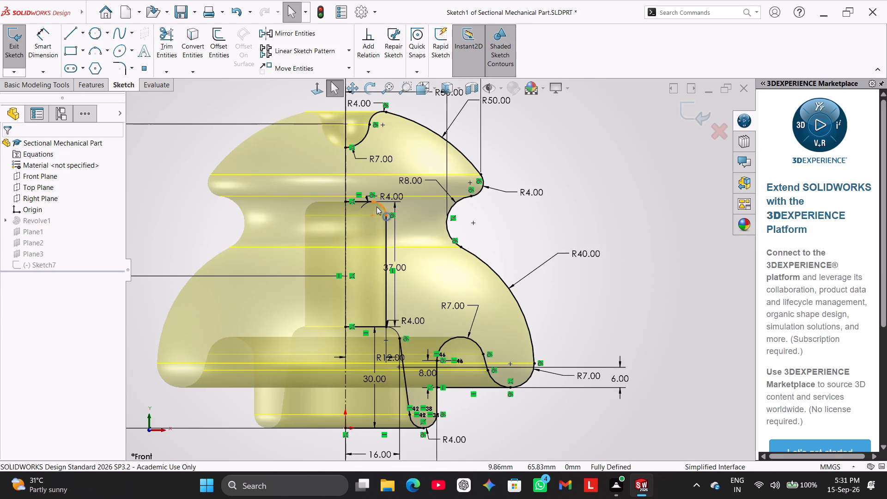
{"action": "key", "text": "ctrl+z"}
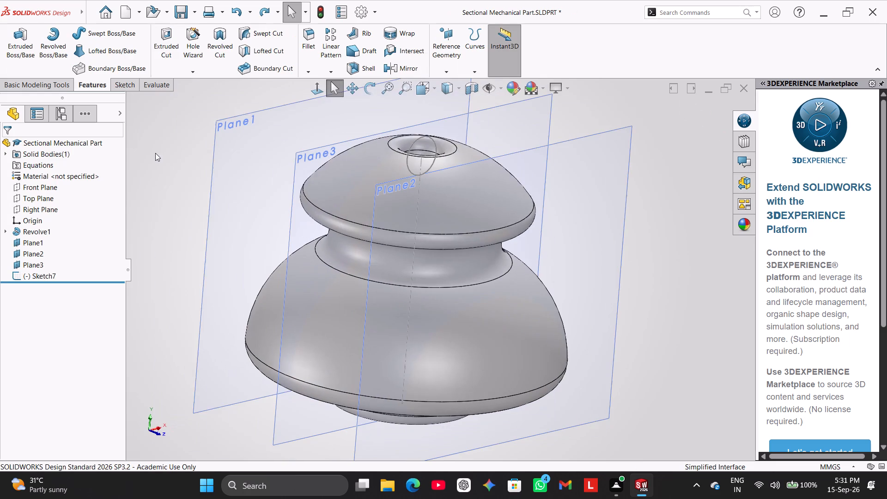
Start a new sketch on Plane2, the unflipped 40 mm offset plane.
{"action": "right_click", "coordinate": [374, 192]}
{"action": "left_click", "coordinate": [395, 177]}
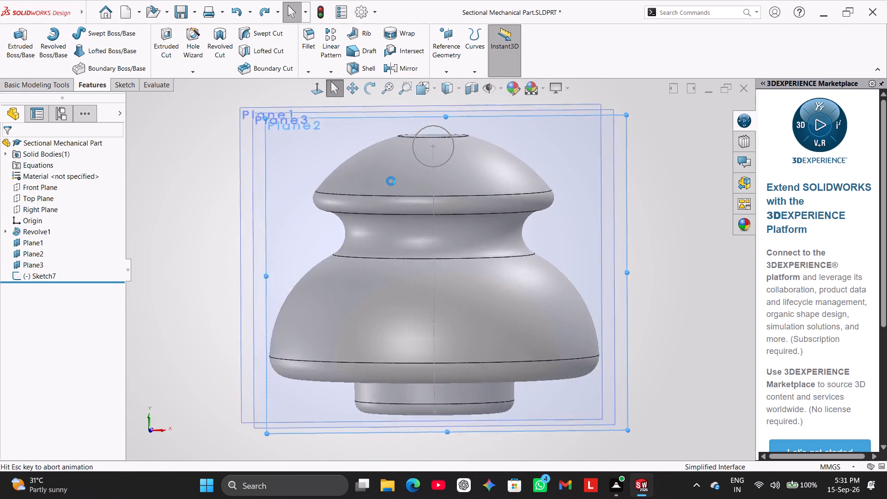
{"action": "left_click", "coordinate": [220, 193]}
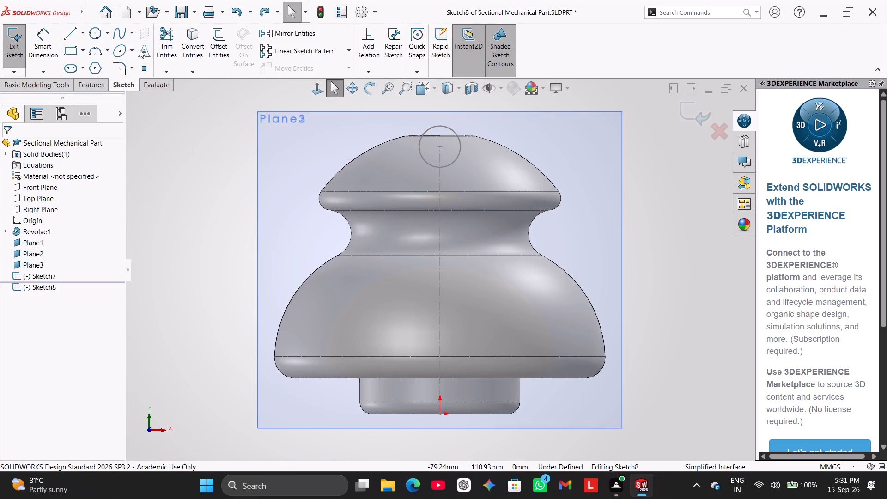
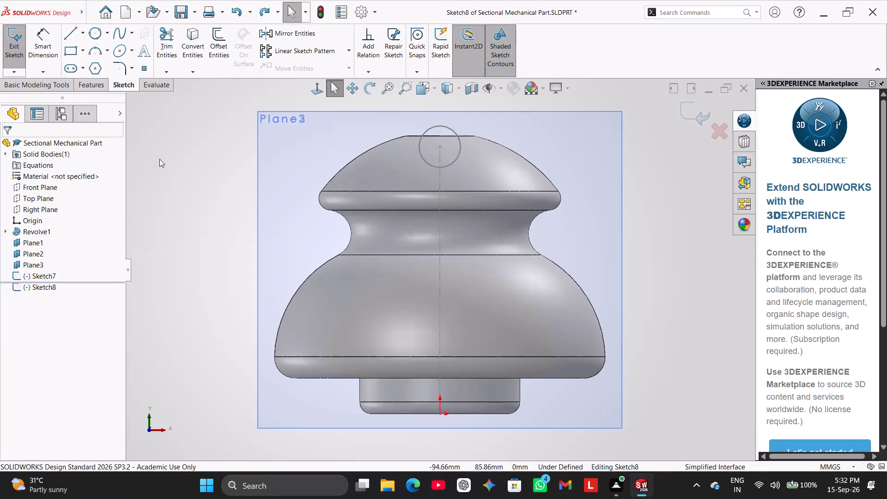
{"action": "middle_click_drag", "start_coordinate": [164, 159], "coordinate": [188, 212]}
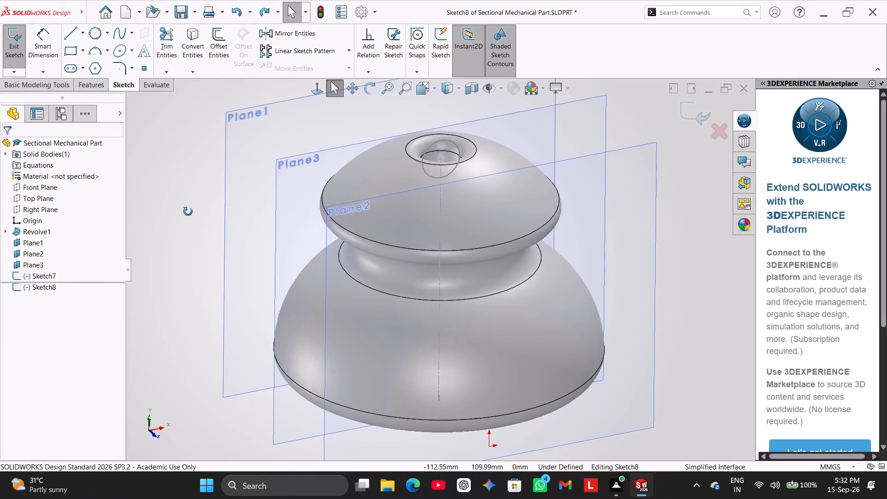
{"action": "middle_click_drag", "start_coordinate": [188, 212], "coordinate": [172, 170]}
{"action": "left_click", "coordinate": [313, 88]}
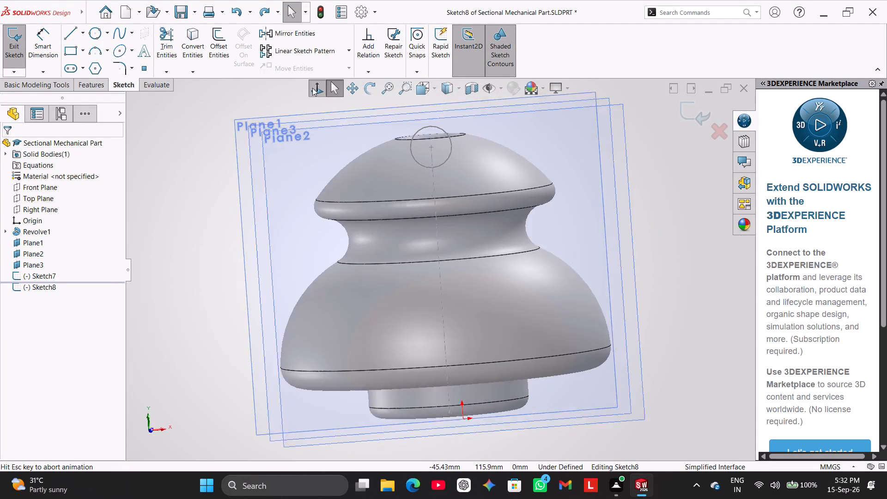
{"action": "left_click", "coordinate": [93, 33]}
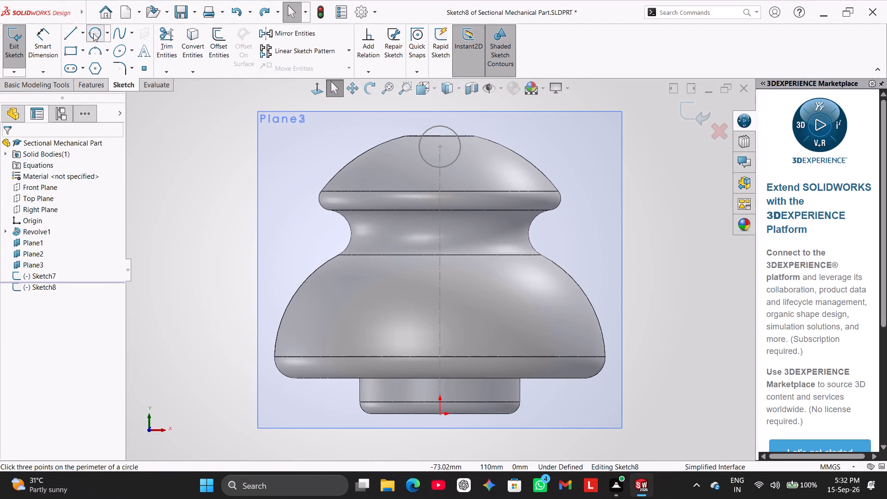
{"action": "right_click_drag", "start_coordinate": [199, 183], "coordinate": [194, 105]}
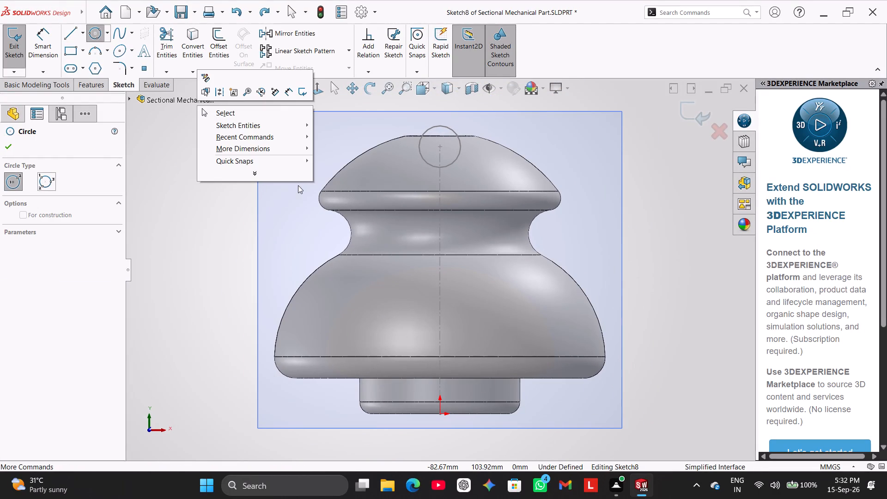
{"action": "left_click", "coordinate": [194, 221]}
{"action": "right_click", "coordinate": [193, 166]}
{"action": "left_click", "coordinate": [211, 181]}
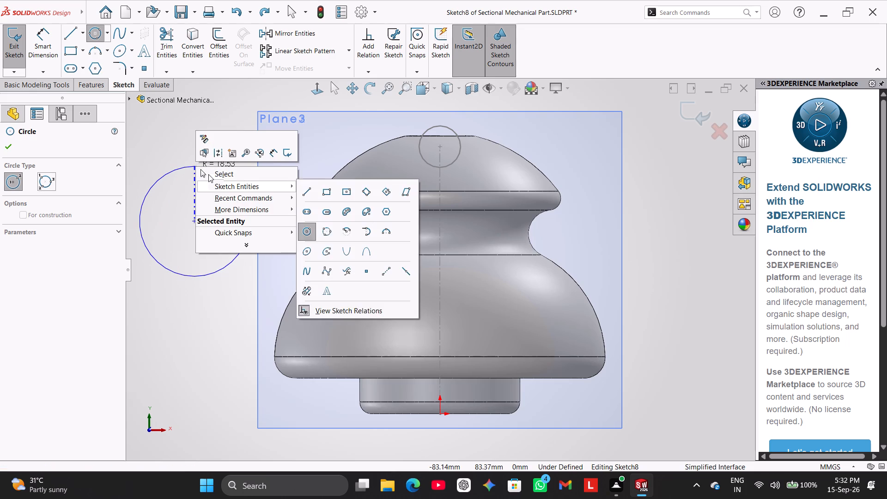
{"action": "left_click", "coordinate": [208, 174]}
Sketch a circle about 12 mm in diameter, centred on the vertical centerline about 72 mm above the origin, at the upper rim.
{"action": "right_click_drag", "start_coordinate": [206, 178], "coordinate": [206, 128]}
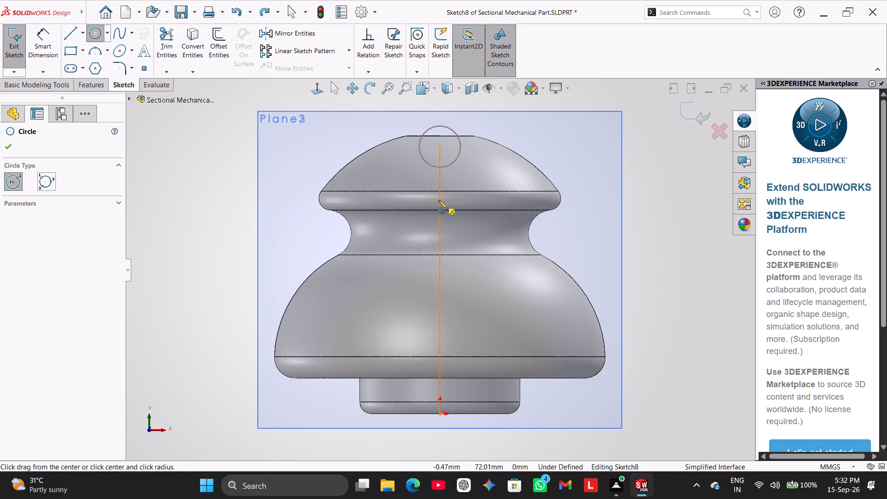
{"action": "left_click", "coordinate": [438, 200]}
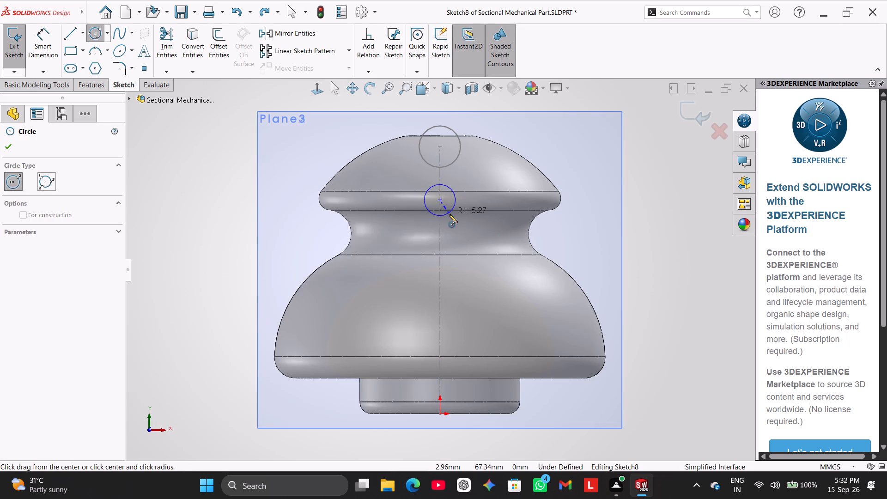
{"action": "left_click", "coordinate": [450, 215]}
{"action": "right_click", "coordinate": [235, 211]}
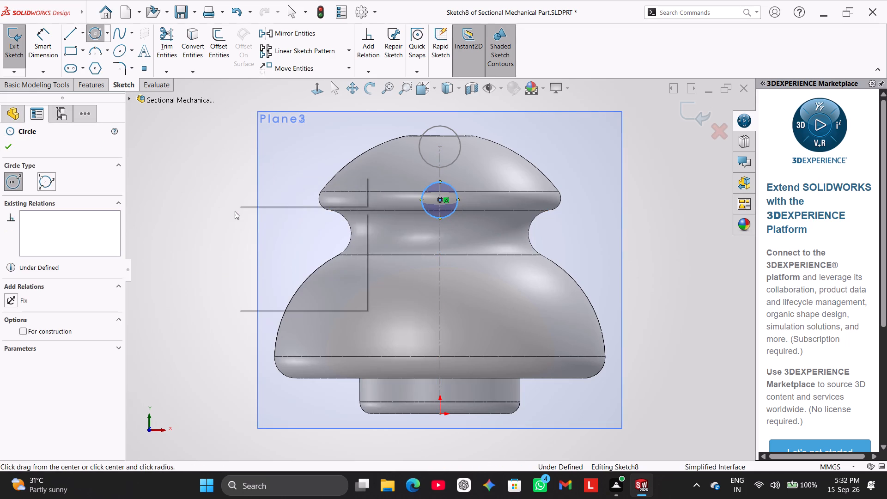
{"action": "left_click", "coordinate": [267, 220]}
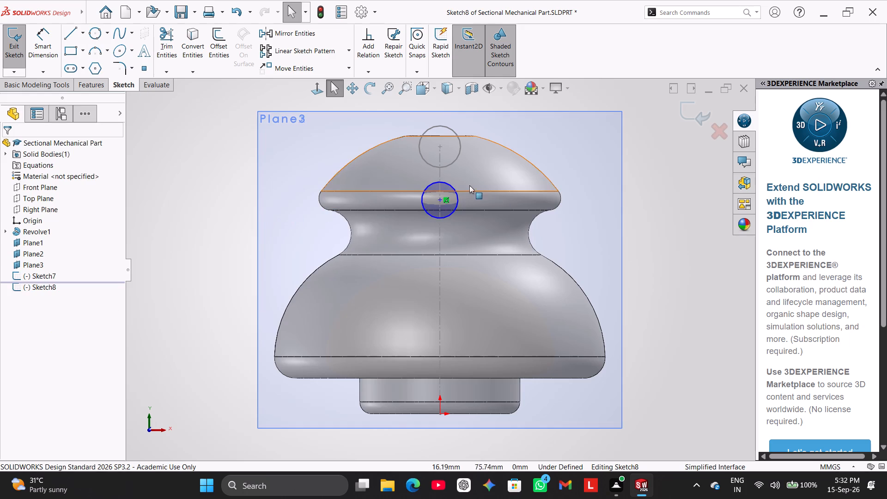
Dimension the new circle's diameter as 8 mm.
{"action": "left_click", "coordinate": [51, 43]}
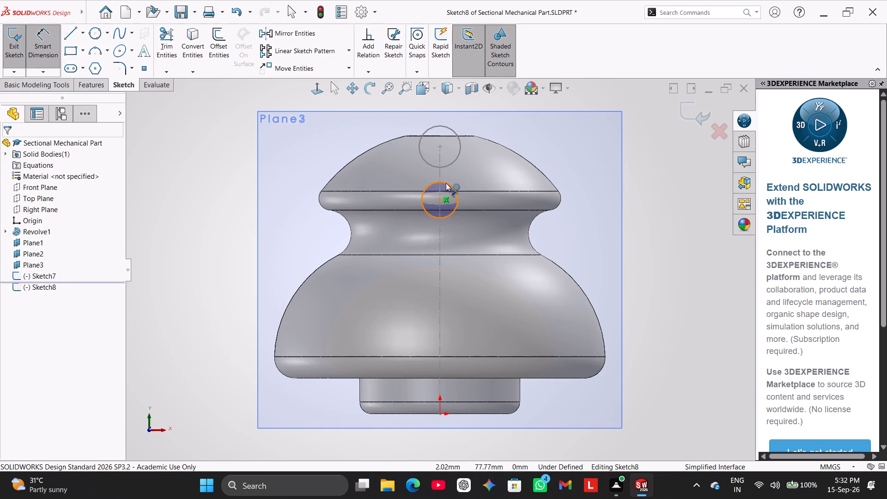
{"action": "left_click", "coordinate": [446, 183]}
{"action": "left_click", "coordinate": [527, 164]}
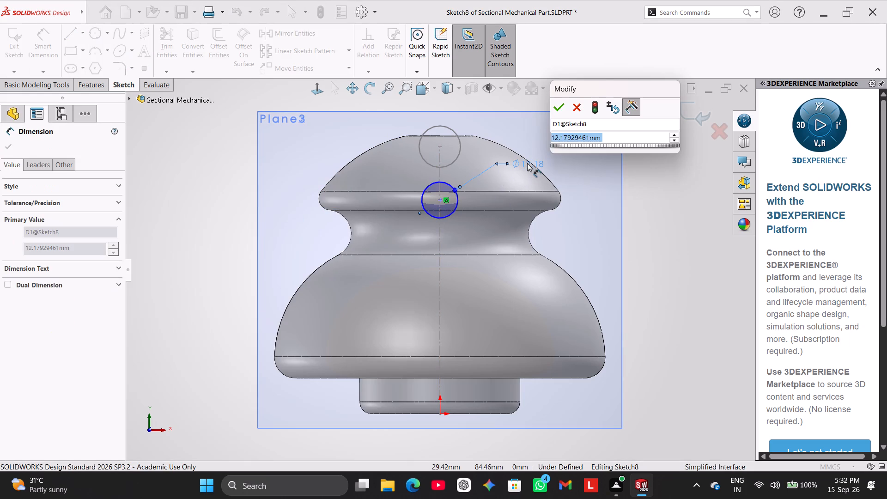
{"action": "key", "text": "8"}
{"action": "key", "text": "Return"}
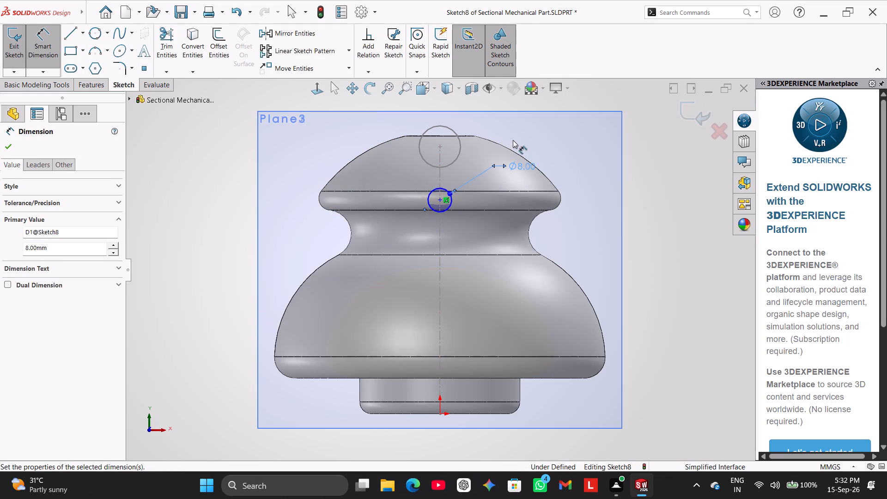
{"action": "right_click", "coordinate": [752, 224]}
{"action": "right_click", "coordinate": [662, 254]}
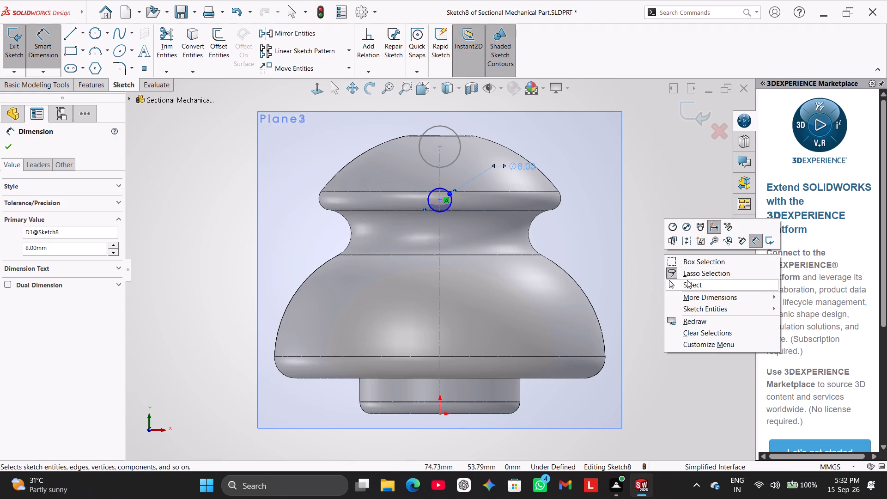
{"action": "left_click", "coordinate": [687, 280]}
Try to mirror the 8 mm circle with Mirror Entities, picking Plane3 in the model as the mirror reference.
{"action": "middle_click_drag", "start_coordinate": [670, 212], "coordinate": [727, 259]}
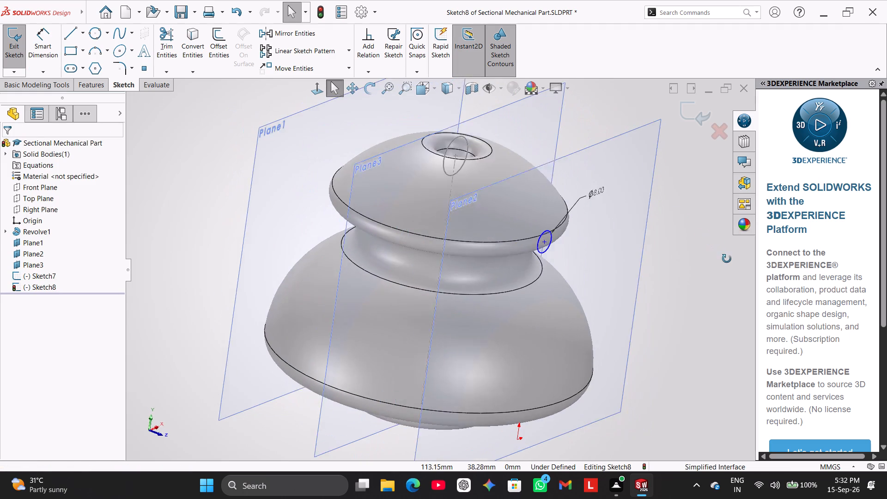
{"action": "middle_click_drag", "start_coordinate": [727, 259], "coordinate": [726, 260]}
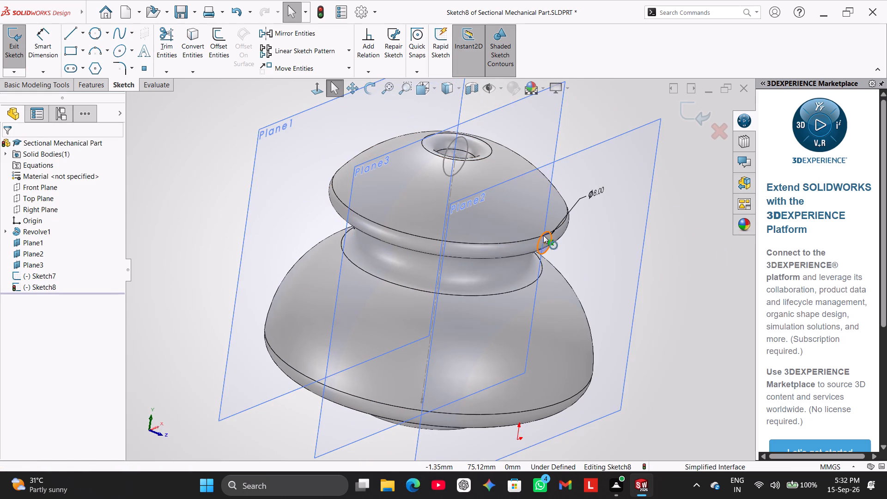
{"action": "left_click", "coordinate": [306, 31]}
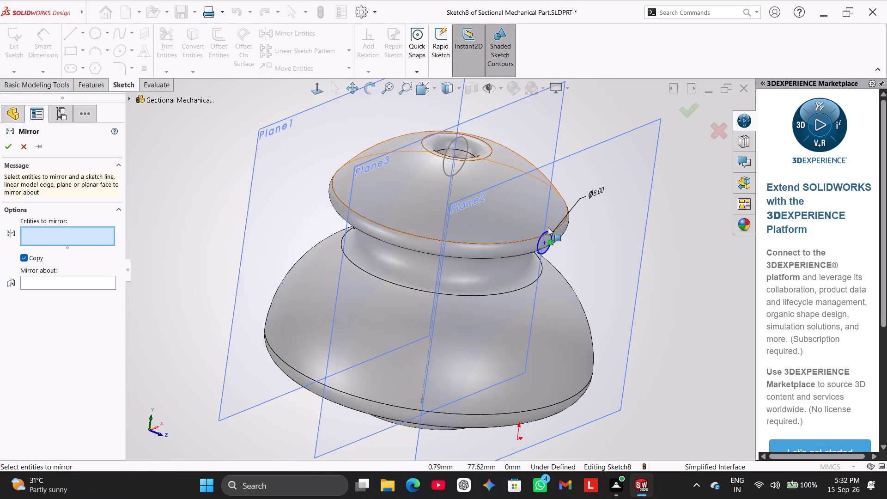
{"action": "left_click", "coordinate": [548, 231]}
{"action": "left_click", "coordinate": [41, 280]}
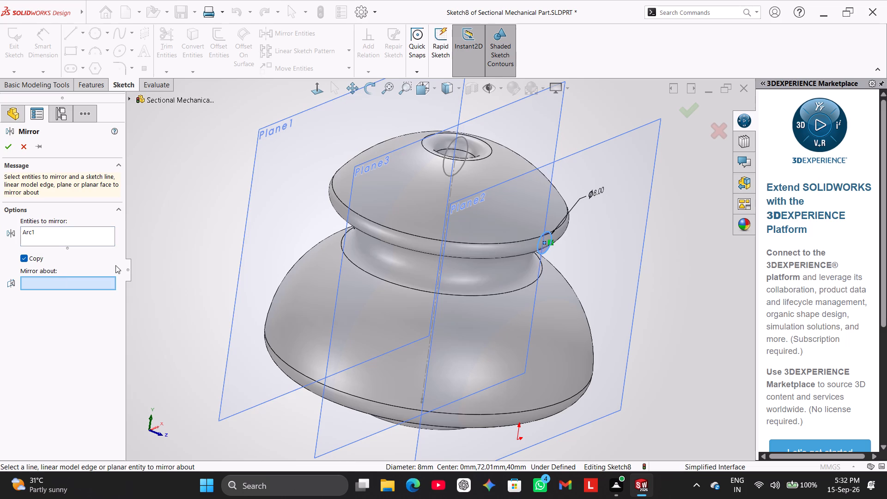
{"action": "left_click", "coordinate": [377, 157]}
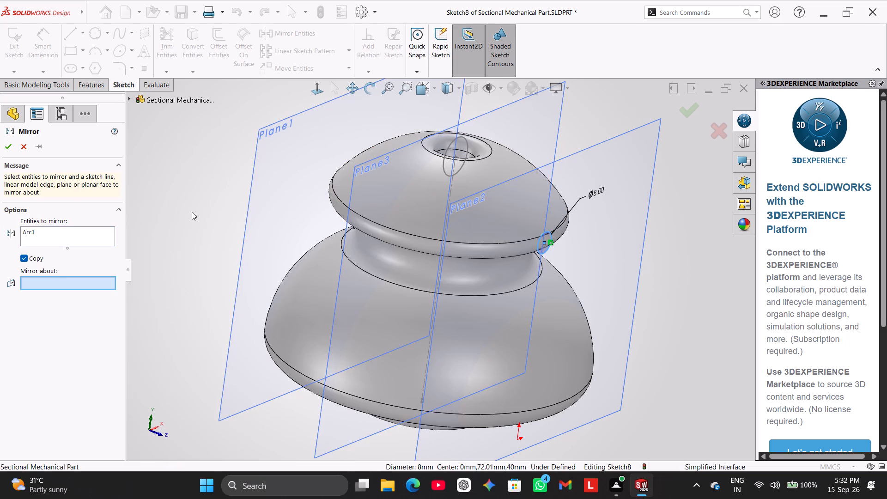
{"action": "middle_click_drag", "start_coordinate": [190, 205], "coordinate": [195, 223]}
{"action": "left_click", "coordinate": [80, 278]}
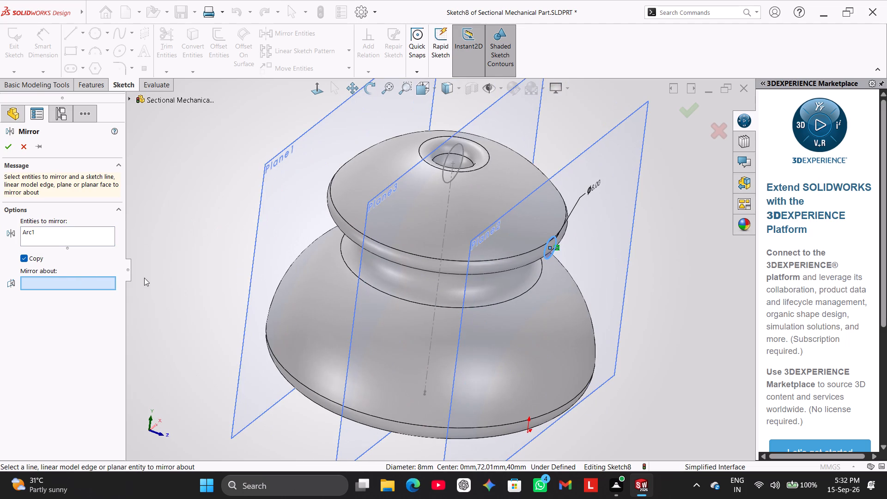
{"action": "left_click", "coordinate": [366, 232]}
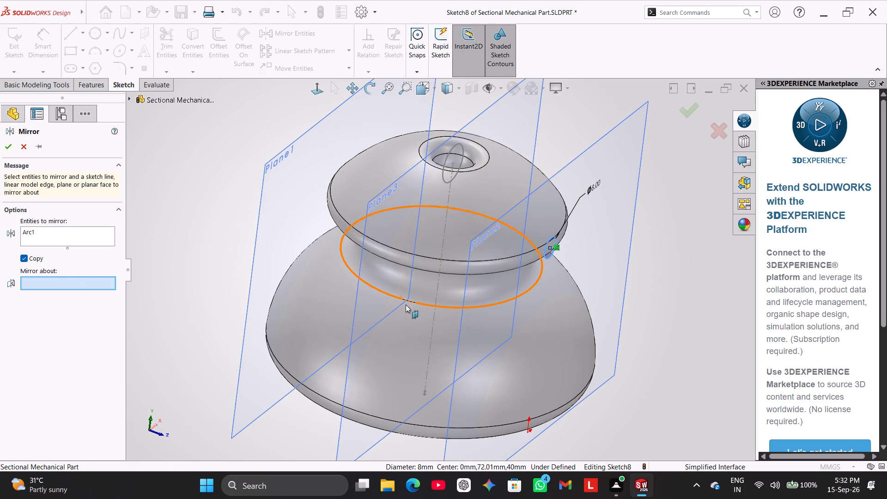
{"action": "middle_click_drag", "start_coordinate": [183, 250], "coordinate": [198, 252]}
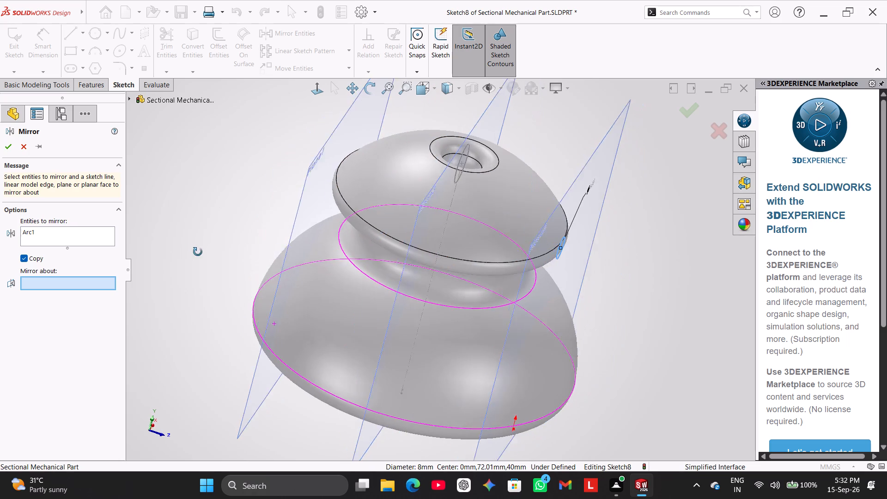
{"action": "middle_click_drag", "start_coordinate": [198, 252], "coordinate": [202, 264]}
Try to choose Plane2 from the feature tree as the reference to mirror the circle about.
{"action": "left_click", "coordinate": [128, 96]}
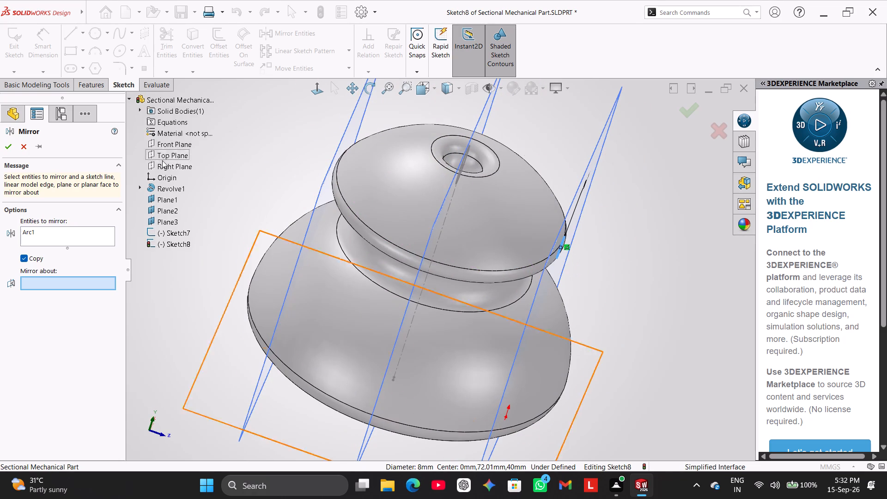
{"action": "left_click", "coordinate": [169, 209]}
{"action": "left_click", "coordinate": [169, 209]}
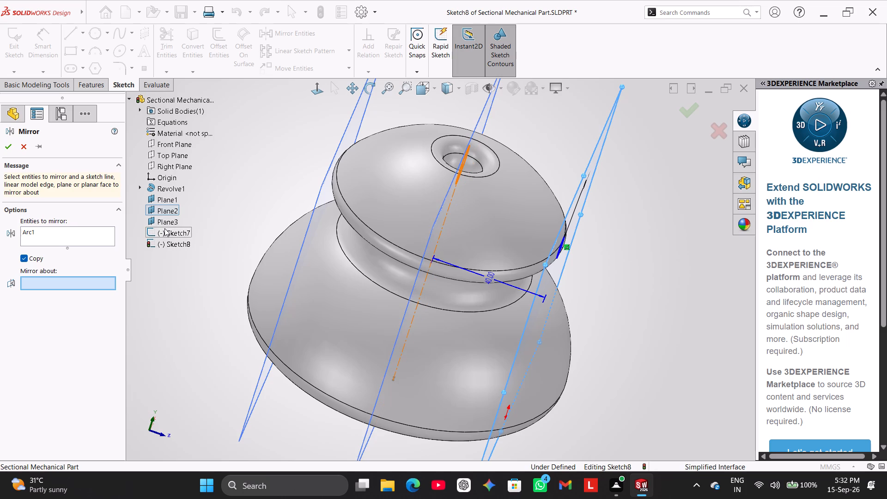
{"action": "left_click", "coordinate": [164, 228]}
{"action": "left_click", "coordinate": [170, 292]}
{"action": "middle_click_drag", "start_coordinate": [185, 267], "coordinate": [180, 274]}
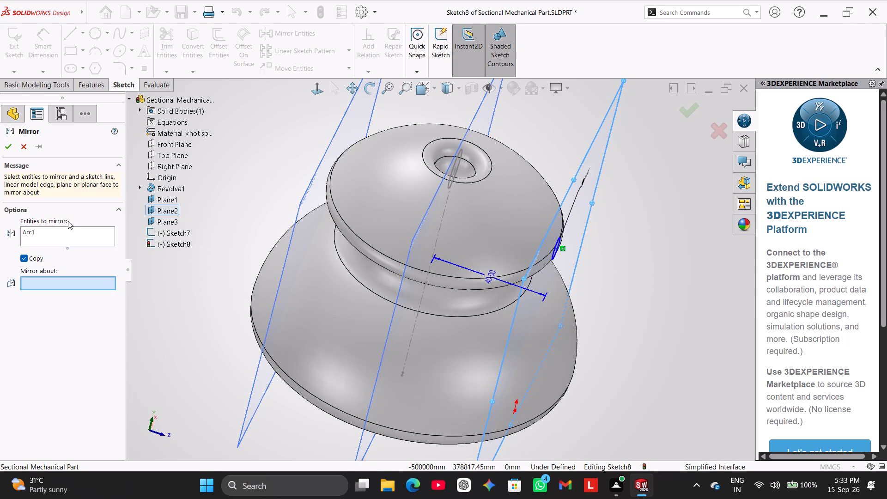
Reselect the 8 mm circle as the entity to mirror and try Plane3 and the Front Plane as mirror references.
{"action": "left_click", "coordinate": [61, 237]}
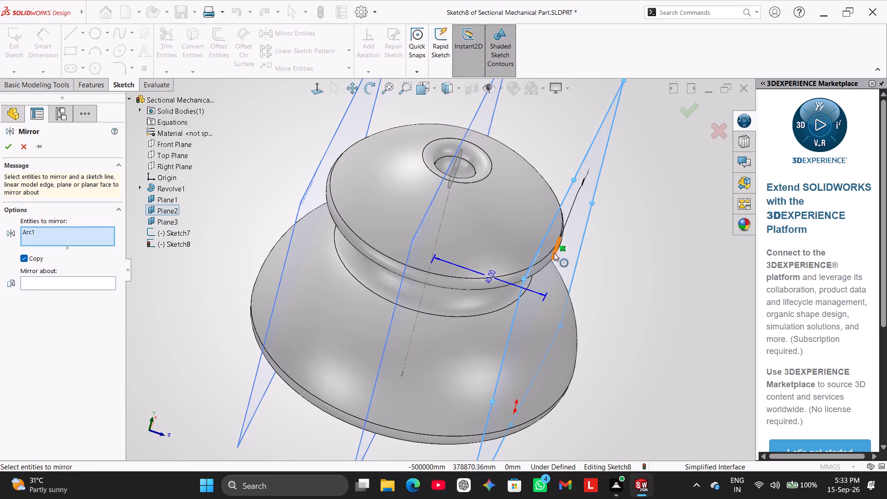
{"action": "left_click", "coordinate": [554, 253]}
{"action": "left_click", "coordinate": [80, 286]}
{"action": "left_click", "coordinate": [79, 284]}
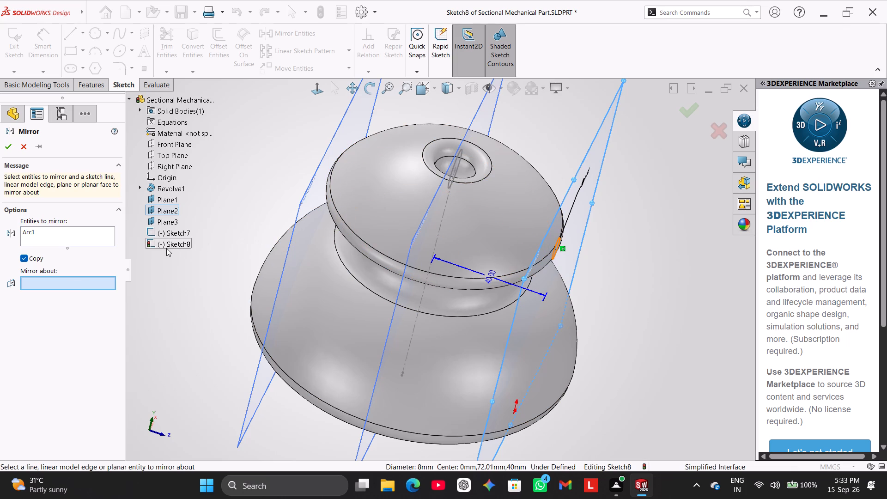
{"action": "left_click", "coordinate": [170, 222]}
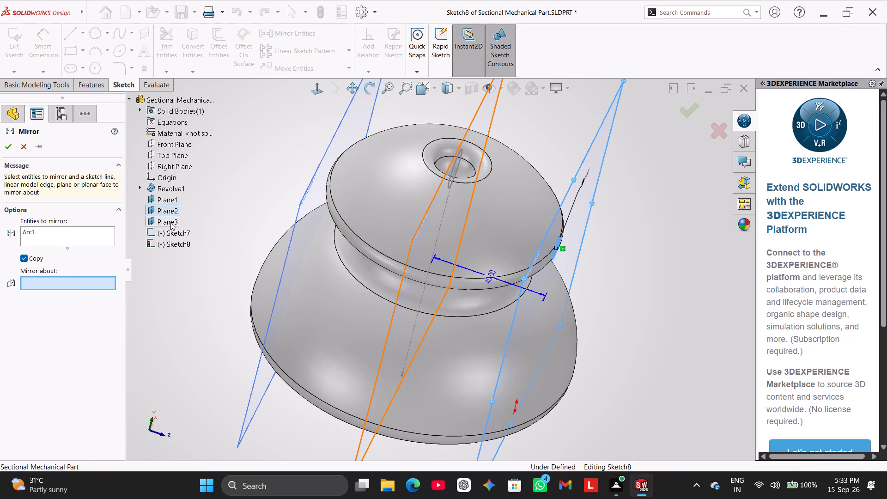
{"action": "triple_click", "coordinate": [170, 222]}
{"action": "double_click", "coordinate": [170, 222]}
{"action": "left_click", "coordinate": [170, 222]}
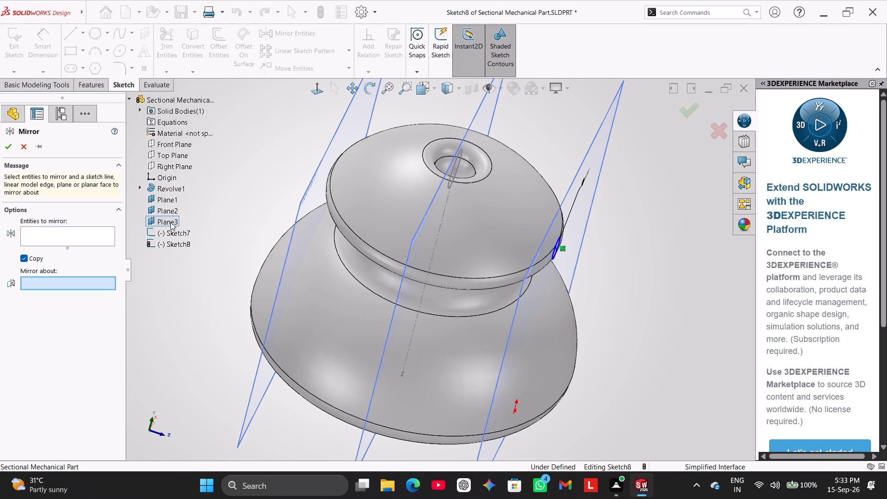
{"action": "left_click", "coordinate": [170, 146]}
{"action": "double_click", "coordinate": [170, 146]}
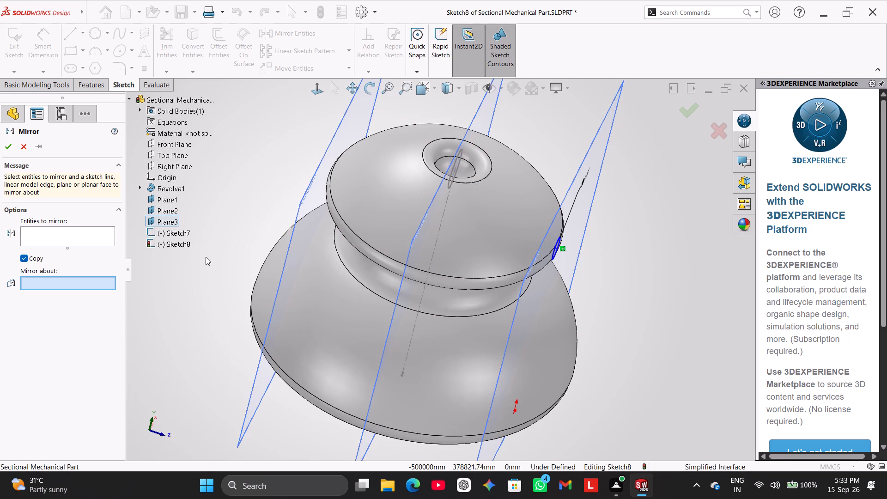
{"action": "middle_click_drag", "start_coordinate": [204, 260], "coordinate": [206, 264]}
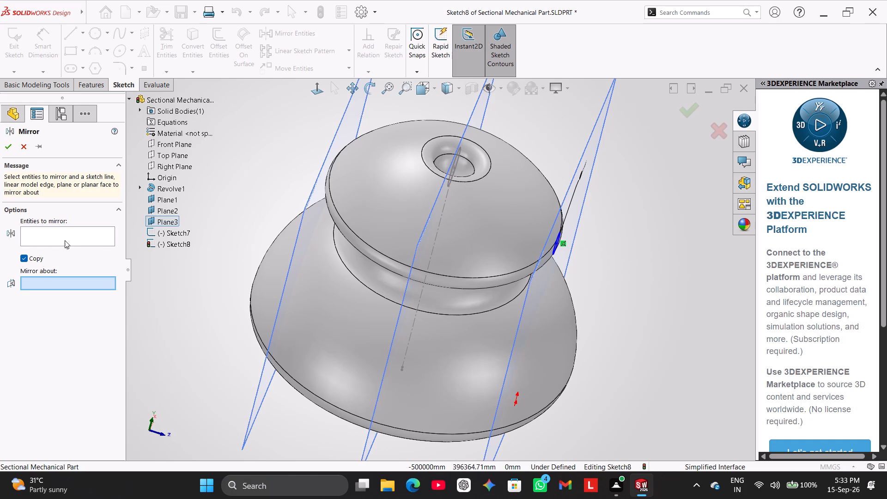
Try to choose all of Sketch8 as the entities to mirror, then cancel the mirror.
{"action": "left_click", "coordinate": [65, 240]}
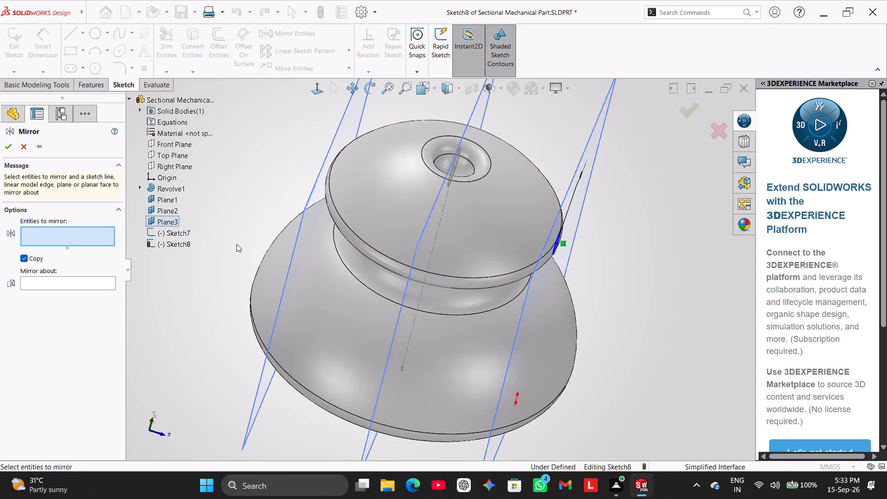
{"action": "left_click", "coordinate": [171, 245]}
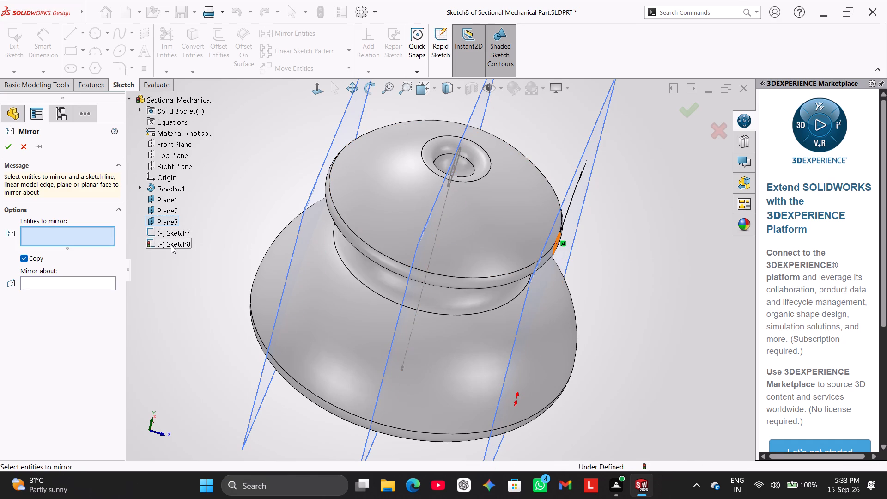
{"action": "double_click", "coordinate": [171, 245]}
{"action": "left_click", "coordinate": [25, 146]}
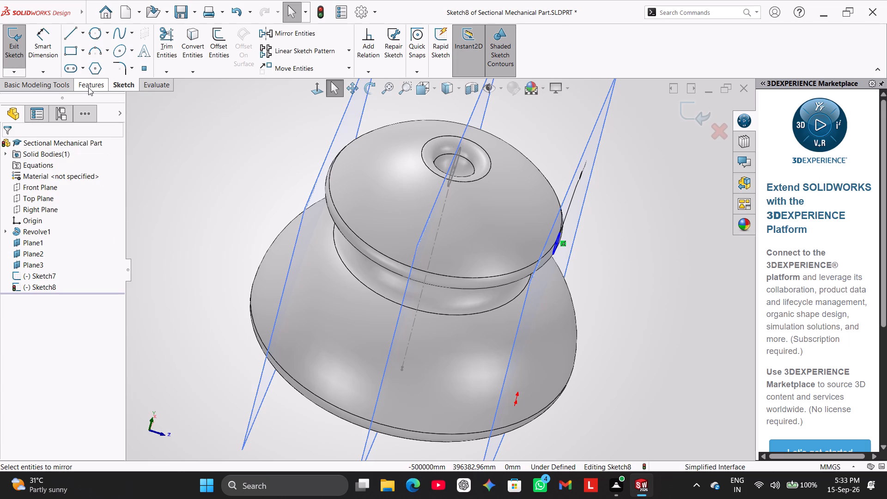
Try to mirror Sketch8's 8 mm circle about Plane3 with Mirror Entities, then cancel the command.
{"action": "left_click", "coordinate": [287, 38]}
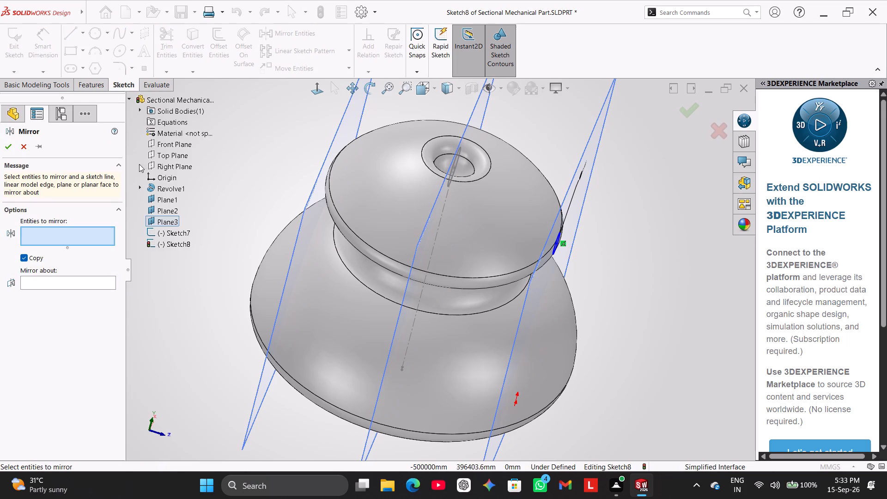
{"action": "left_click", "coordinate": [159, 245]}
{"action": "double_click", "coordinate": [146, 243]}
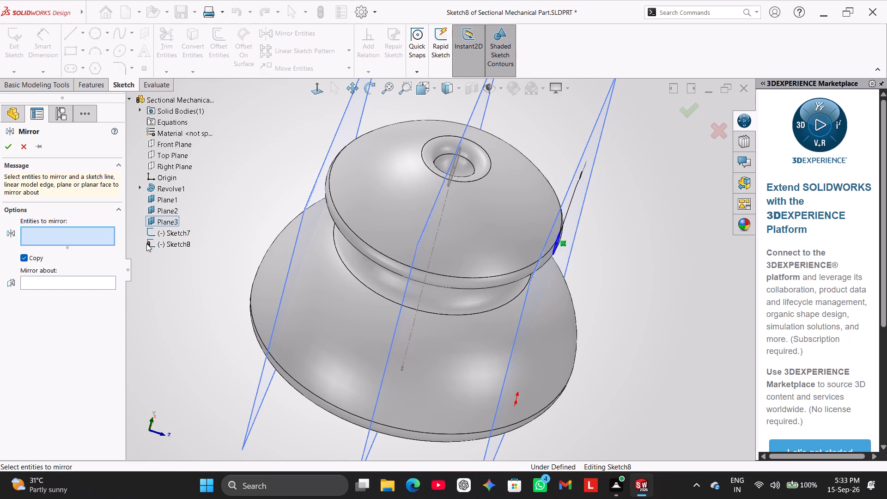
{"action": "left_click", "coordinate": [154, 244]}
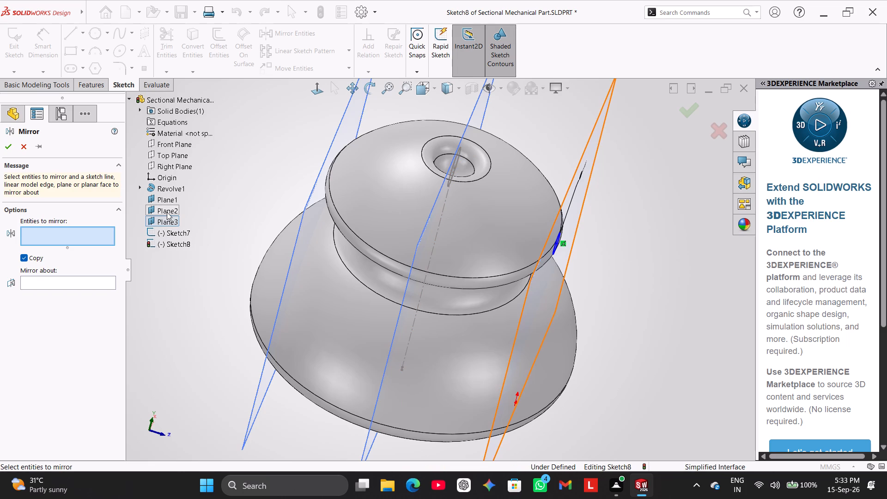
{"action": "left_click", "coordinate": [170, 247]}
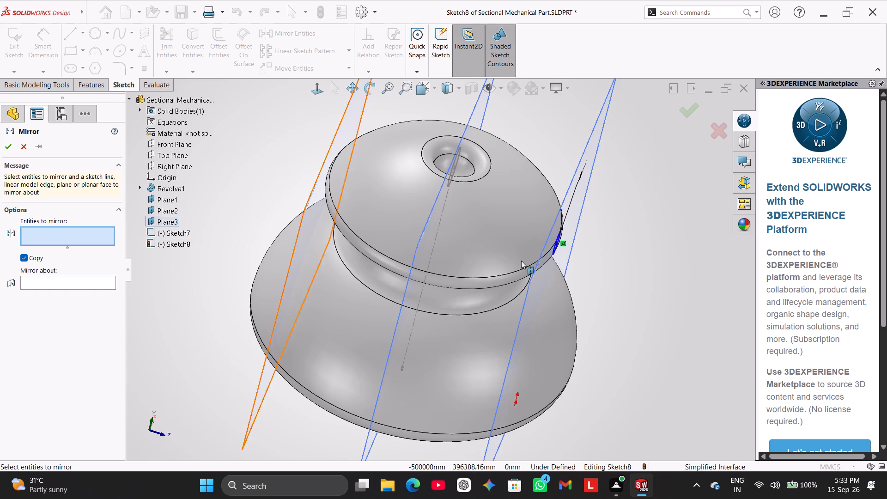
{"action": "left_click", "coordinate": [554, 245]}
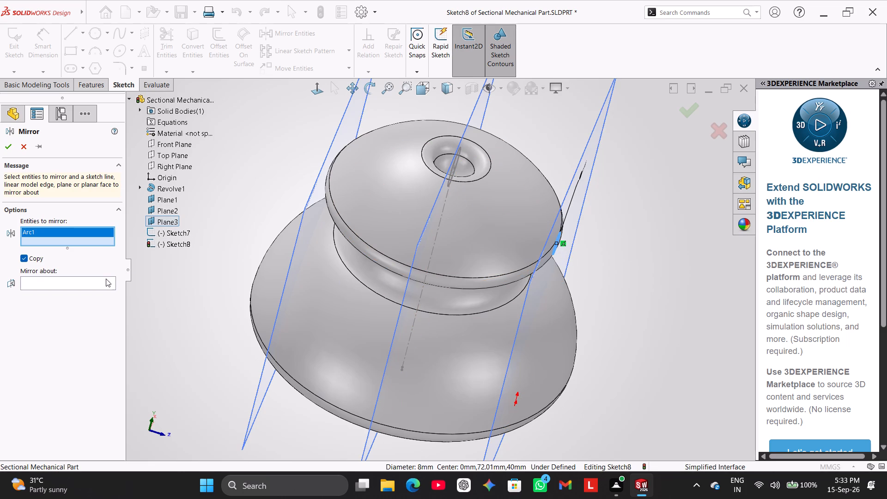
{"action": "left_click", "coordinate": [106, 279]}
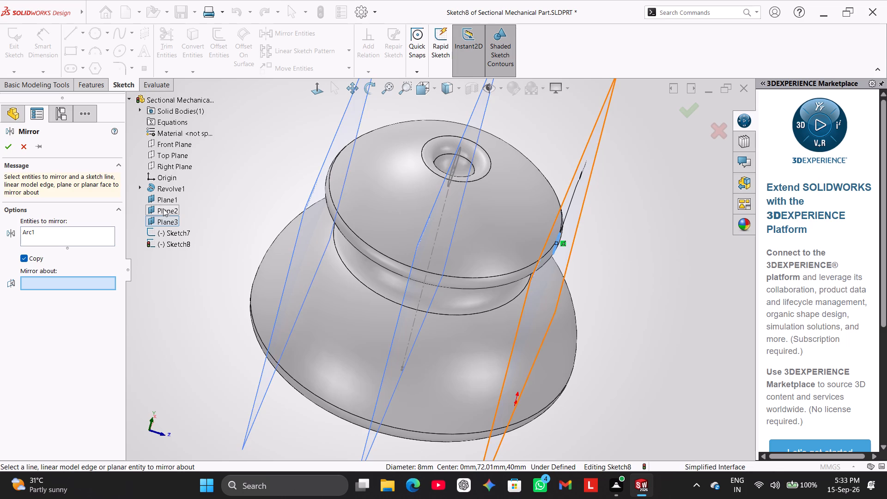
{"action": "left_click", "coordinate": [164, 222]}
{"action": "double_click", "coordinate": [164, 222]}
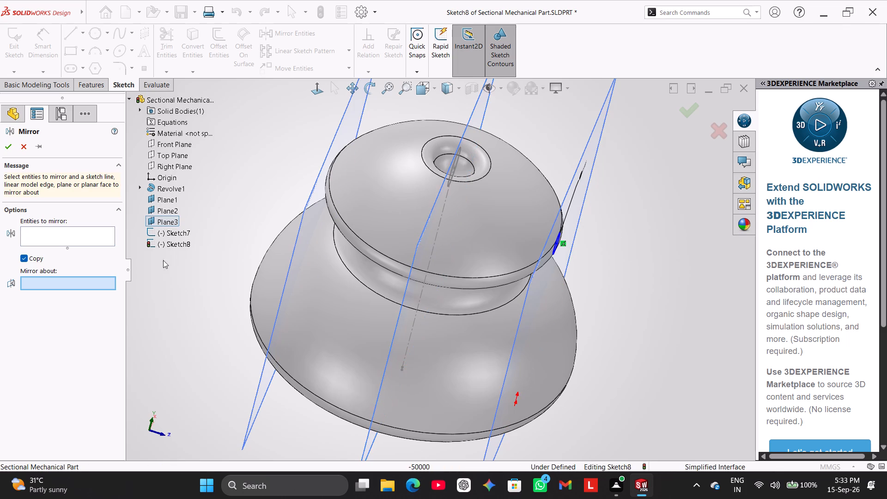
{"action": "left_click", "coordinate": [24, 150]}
Examine the 8 mm circle's placement relative to Plane1, Plane2 and Plane3 from angled views and views normal to Plane1.
{"action": "middle_click_drag", "start_coordinate": [187, 246], "coordinate": [191, 246]}
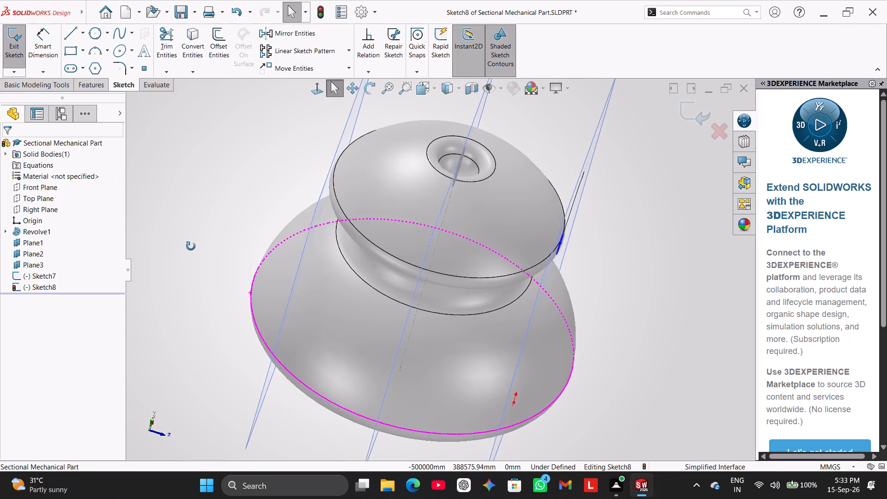
{"action": "middle_click_drag", "start_coordinate": [191, 246], "coordinate": [242, 254]}
{"action": "left_click", "coordinate": [266, 131]}
{"action": "left_click", "coordinate": [319, 81]}
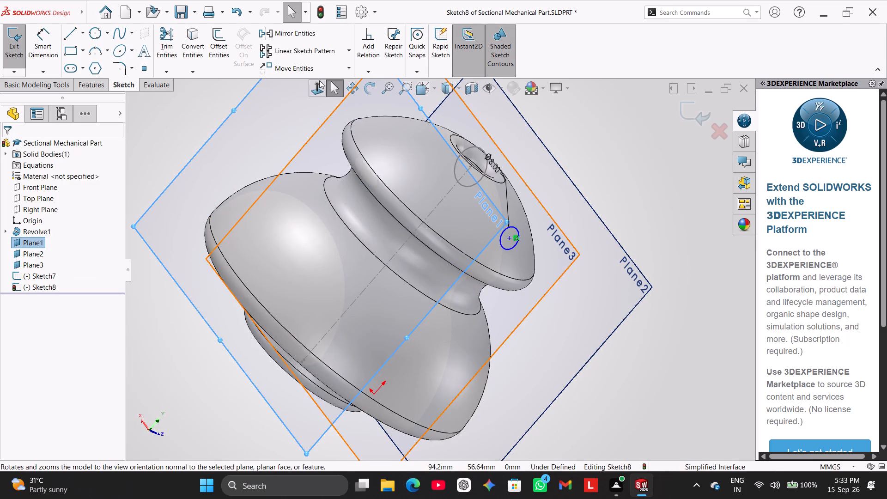
{"action": "left_click", "coordinate": [178, 205]}
{"action": "middle_click_drag", "start_coordinate": [187, 201], "coordinate": [200, 203]}
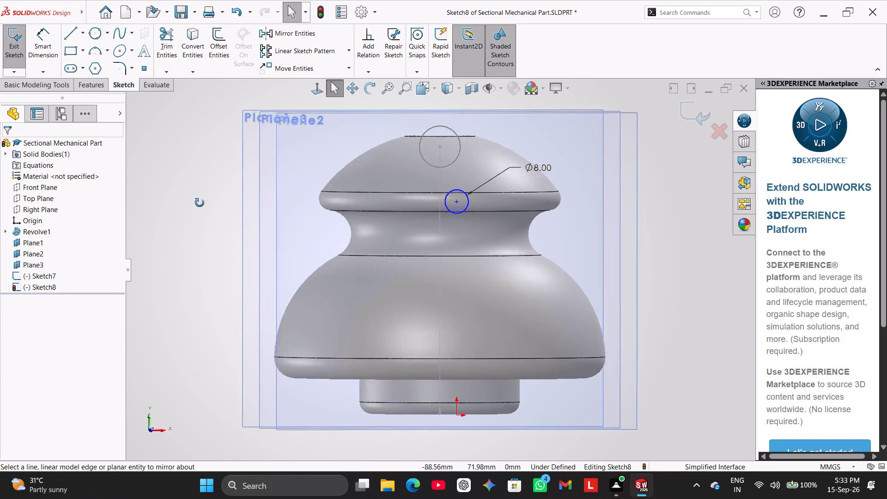
{"action": "middle_click_drag", "start_coordinate": [200, 203], "coordinate": [312, 269]}
{"action": "left_click", "coordinate": [305, 122]}
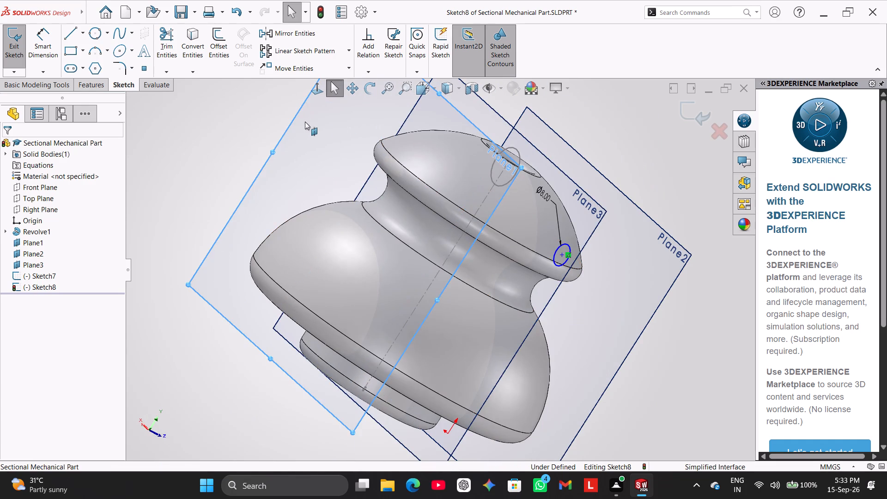
{"action": "left_click", "coordinate": [312, 88]}
{"action": "middle_click_drag", "start_coordinate": [181, 200], "coordinate": [190, 203]}
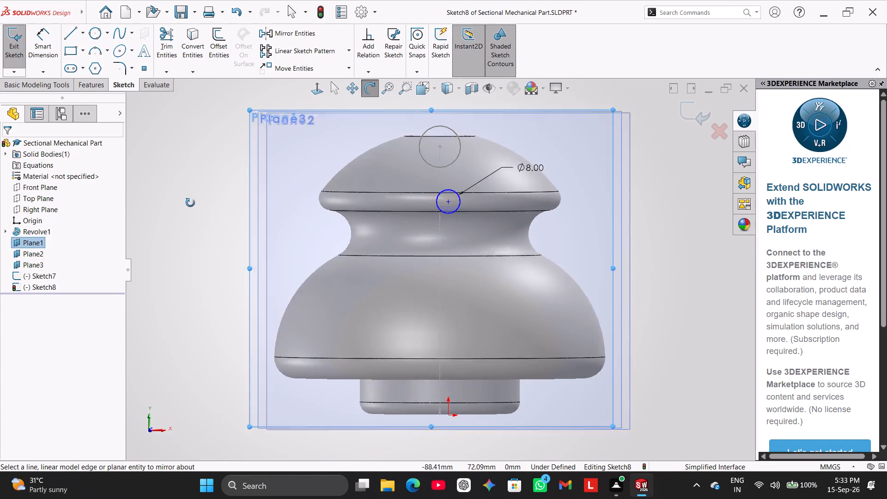
{"action": "middle_click_drag", "start_coordinate": [190, 203], "coordinate": [365, 341]}
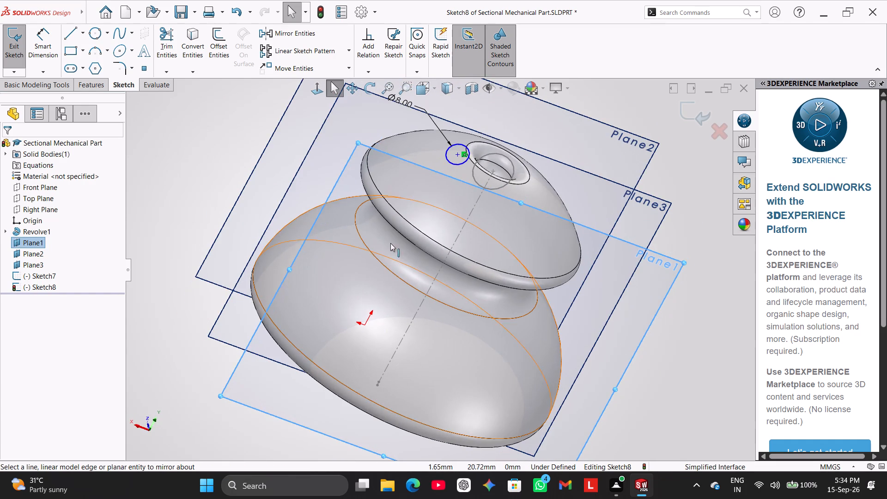
{"action": "left_click", "coordinate": [355, 157]}
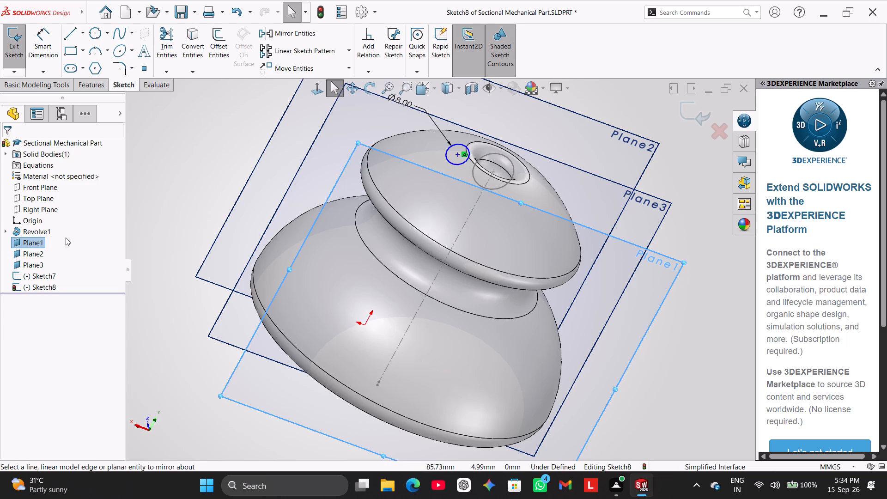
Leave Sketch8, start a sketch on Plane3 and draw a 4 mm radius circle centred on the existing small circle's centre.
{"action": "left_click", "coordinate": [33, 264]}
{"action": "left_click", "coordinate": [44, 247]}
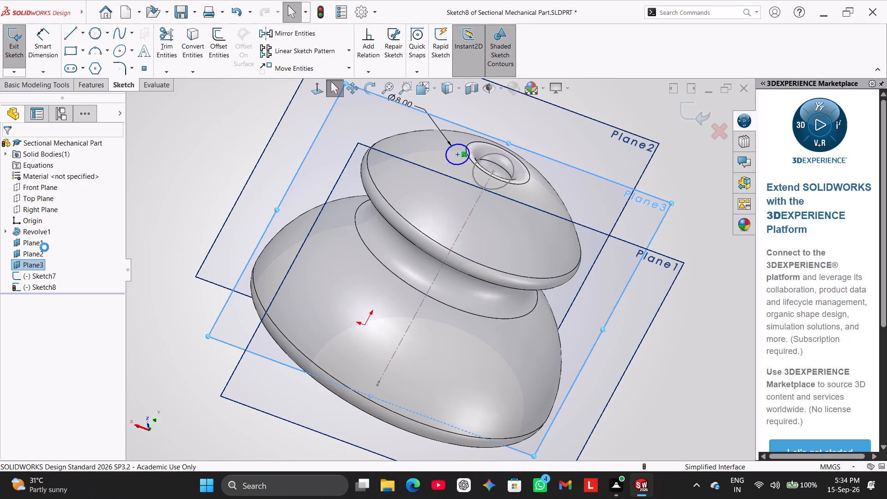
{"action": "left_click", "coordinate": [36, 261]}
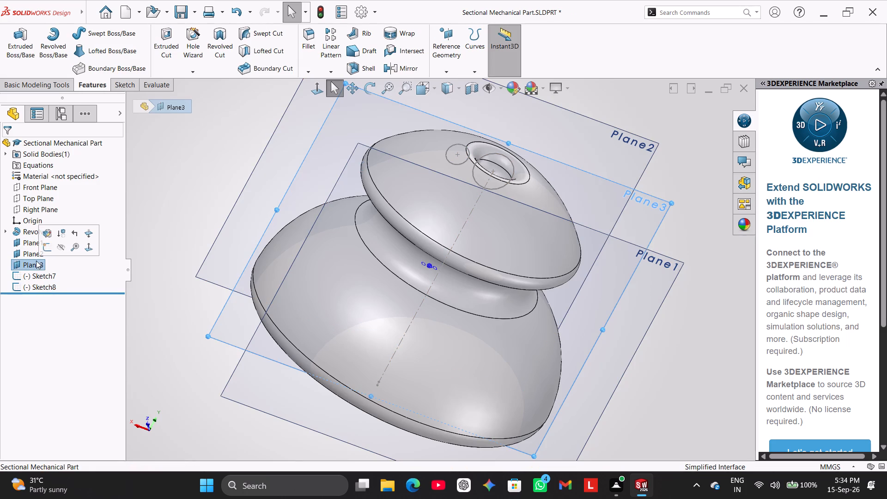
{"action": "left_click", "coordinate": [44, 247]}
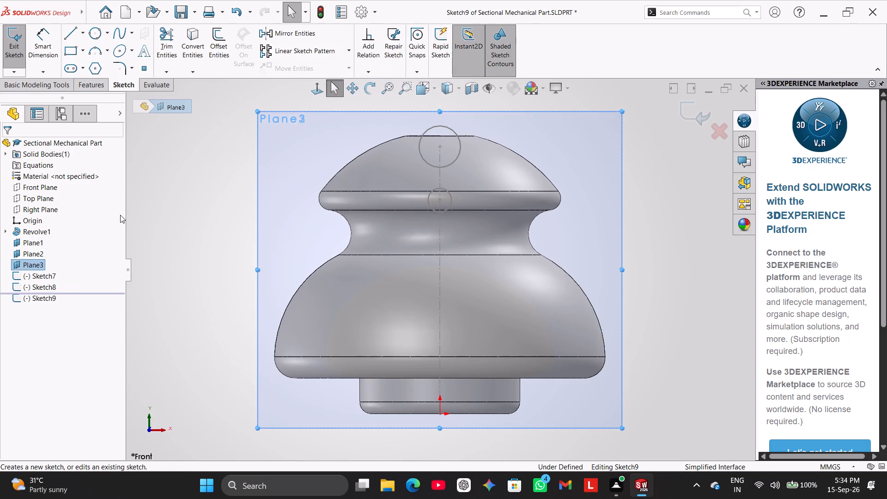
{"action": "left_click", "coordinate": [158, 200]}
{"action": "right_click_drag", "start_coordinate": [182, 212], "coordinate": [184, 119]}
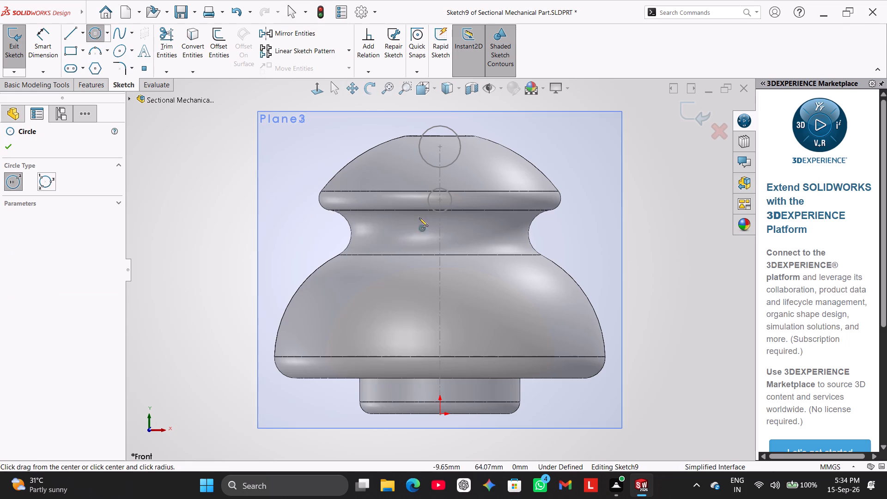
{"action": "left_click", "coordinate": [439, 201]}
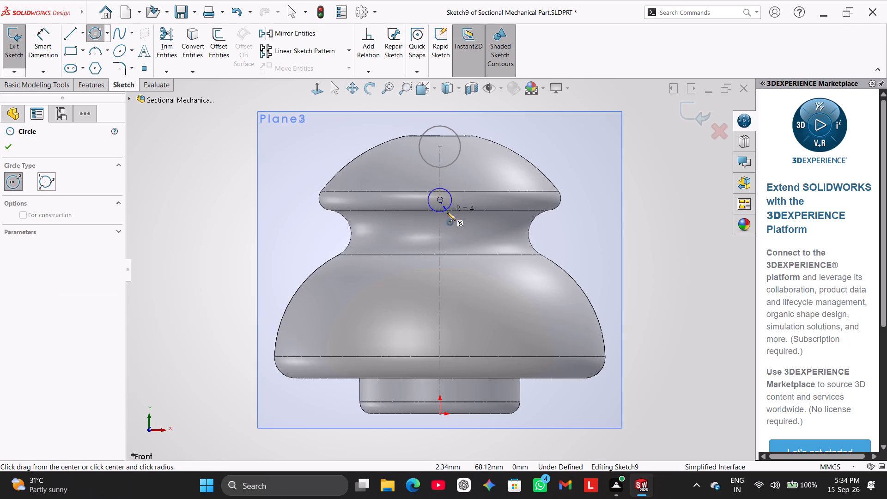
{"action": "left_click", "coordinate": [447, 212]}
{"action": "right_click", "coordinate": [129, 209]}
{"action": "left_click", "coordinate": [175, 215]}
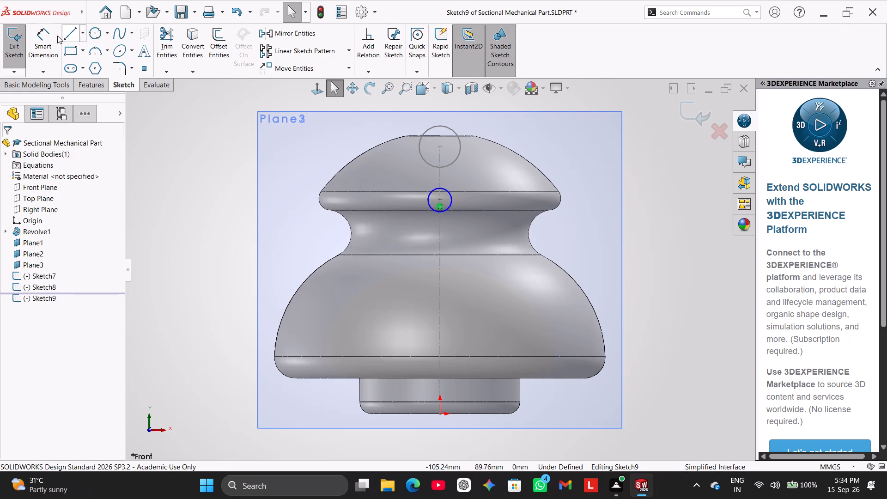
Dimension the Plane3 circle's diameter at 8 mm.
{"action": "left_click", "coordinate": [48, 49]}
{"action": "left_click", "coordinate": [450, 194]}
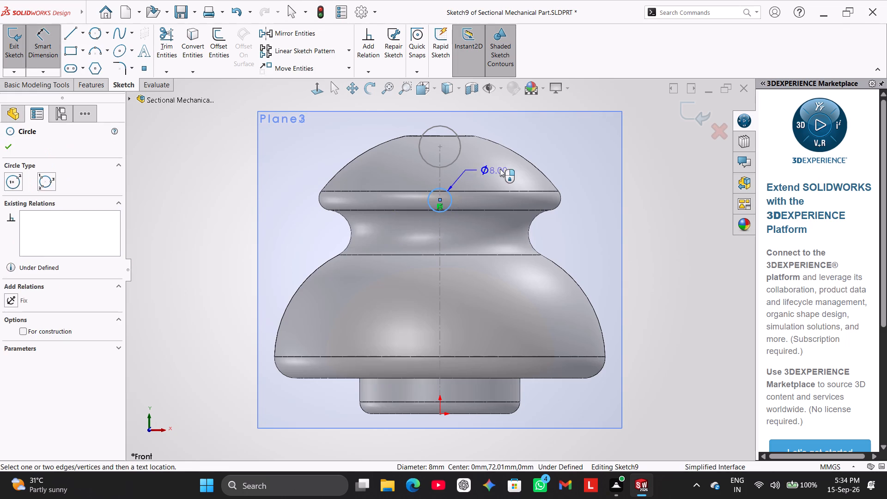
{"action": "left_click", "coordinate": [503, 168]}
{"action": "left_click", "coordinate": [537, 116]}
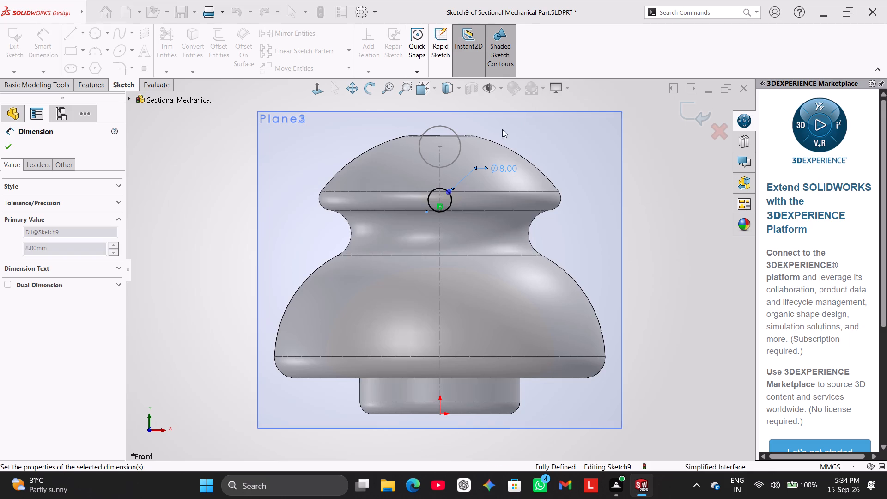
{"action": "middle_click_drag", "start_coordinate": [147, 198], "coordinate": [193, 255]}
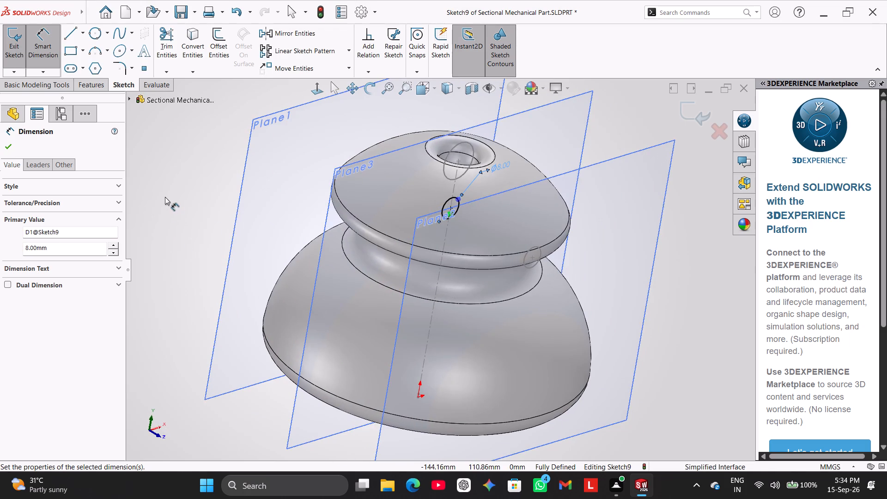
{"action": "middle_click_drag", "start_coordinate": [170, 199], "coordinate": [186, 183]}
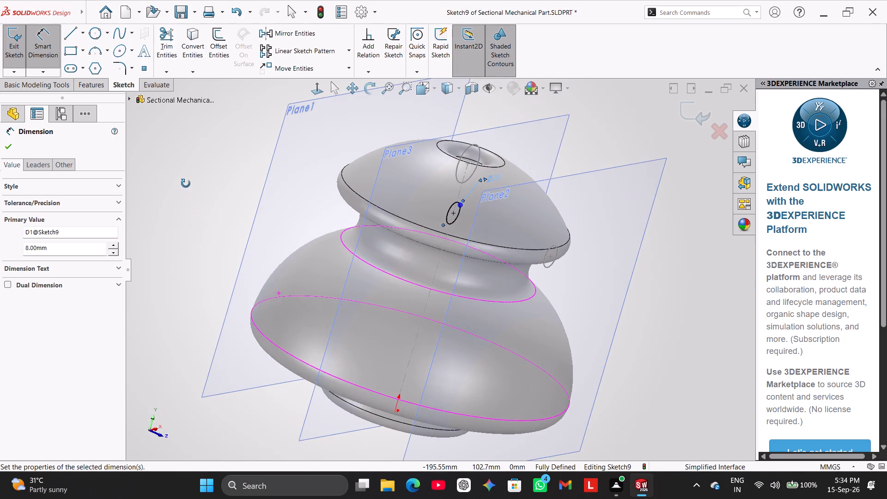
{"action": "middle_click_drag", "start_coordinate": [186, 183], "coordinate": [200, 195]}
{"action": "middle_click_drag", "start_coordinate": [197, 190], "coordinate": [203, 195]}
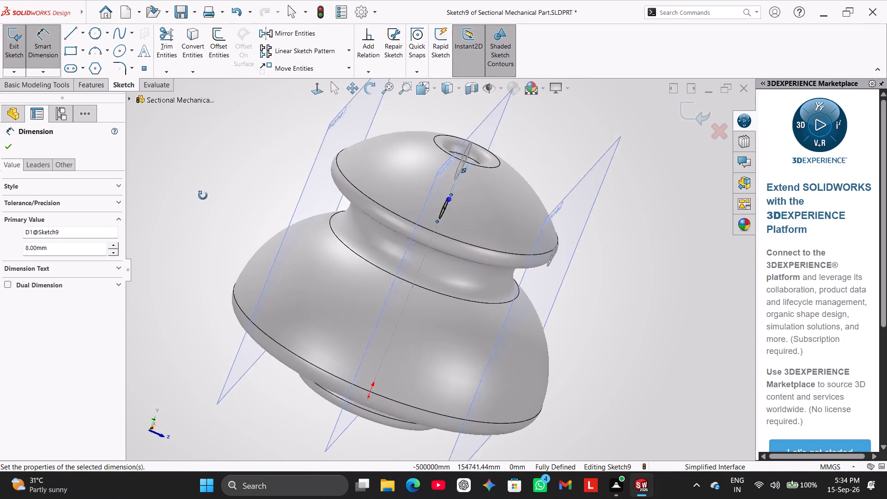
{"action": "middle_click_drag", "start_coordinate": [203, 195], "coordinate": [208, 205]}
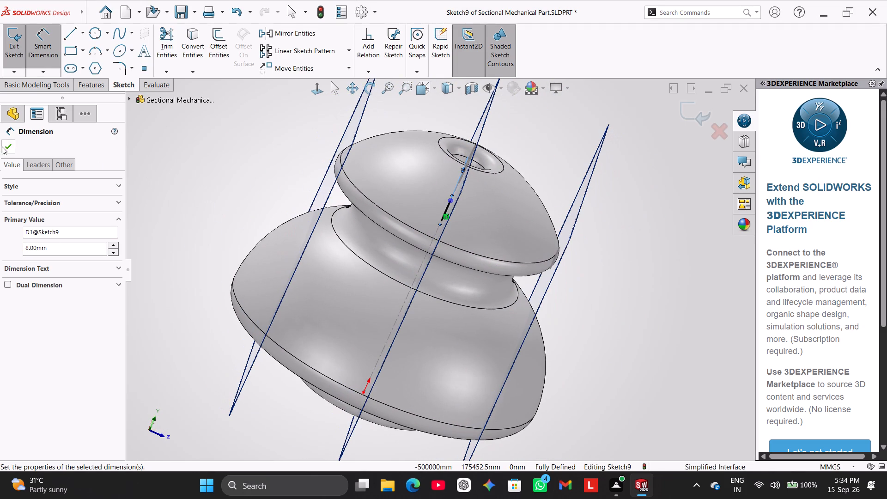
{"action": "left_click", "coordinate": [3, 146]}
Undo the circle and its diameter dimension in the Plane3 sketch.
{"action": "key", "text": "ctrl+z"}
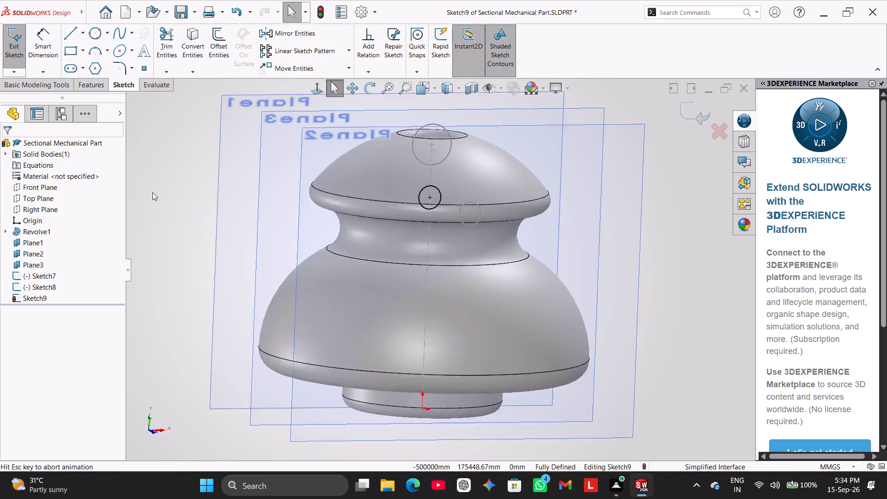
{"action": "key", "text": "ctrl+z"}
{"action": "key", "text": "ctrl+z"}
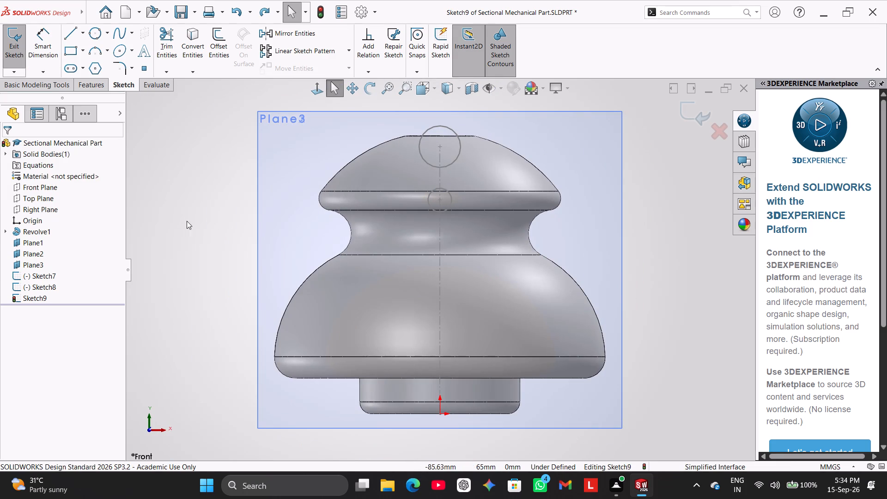
Leave the empty Plane3 sketch, start a sketch on Plane2 and draw a circle tracing the existing small circle from its centre.
{"action": "middle_click_drag", "start_coordinate": [187, 221], "coordinate": [267, 276]}
{"action": "left_click", "coordinate": [224, 226]}
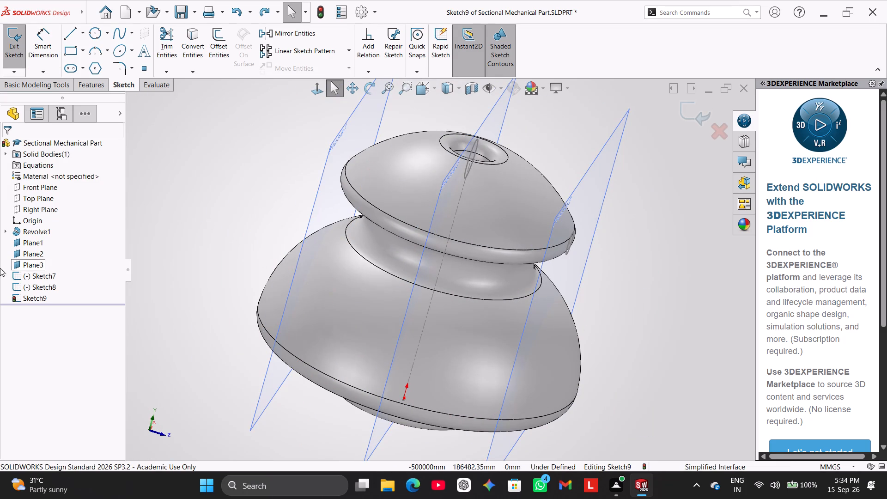
{"action": "left_click", "coordinate": [30, 253]}
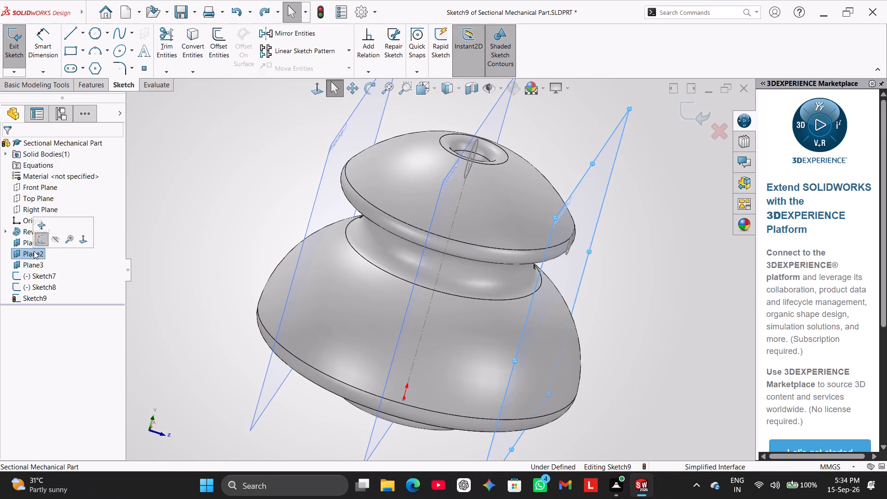
{"action": "left_click", "coordinate": [42, 241]}
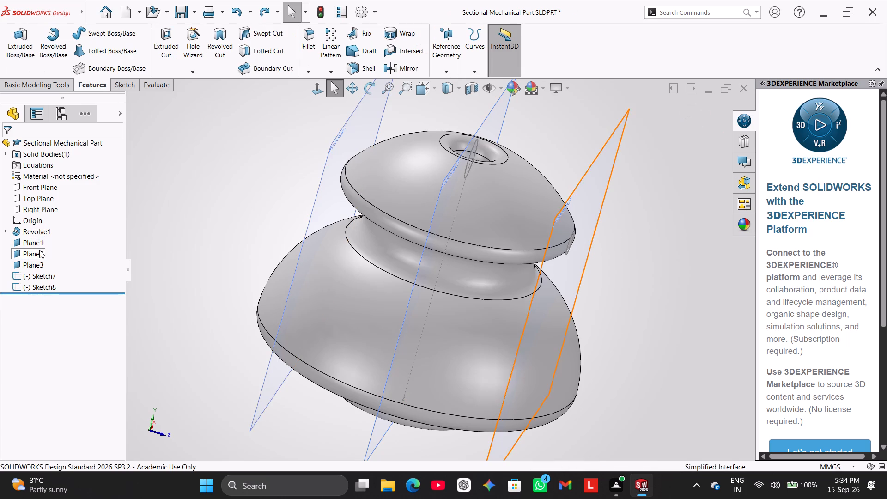
{"action": "left_click", "coordinate": [39, 250]}
{"action": "left_click", "coordinate": [46, 234]}
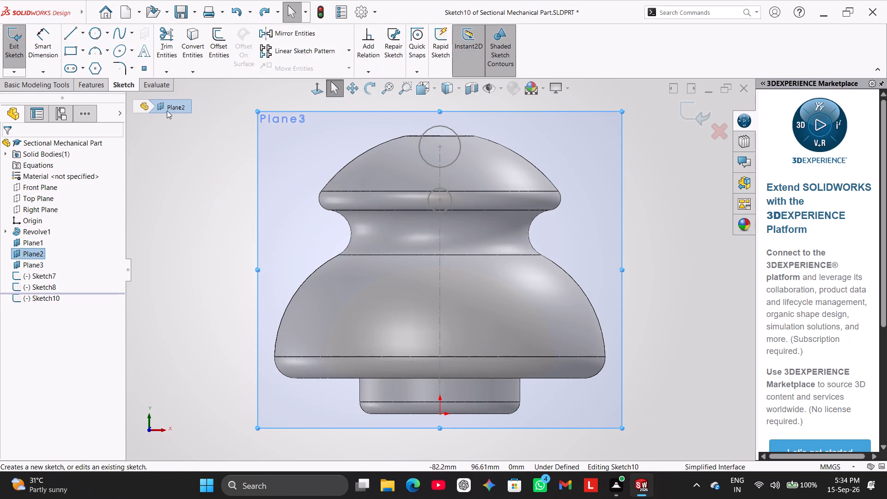
{"action": "right_click_drag", "start_coordinate": [152, 172], "coordinate": [155, 103]}
{"action": "left_click", "coordinate": [439, 199]}
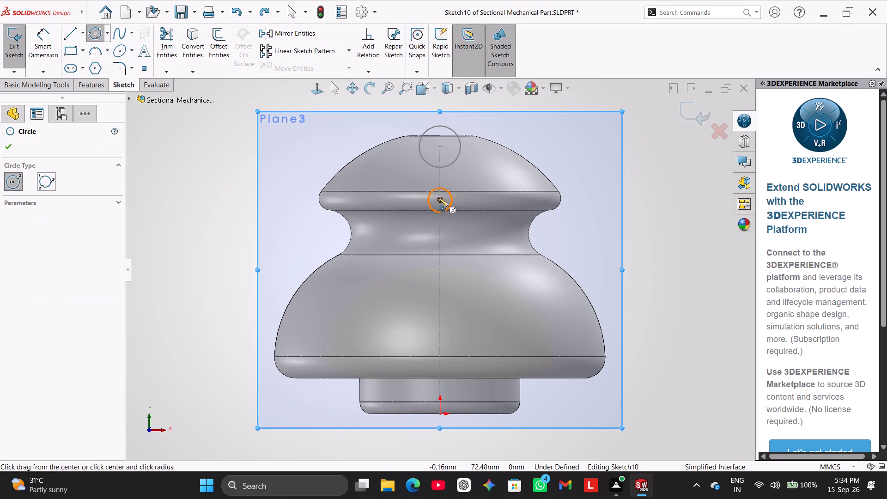
{"action": "left_click", "coordinate": [448, 209]}
{"action": "right_click", "coordinate": [232, 193]}
{"action": "left_click", "coordinate": [249, 200]}
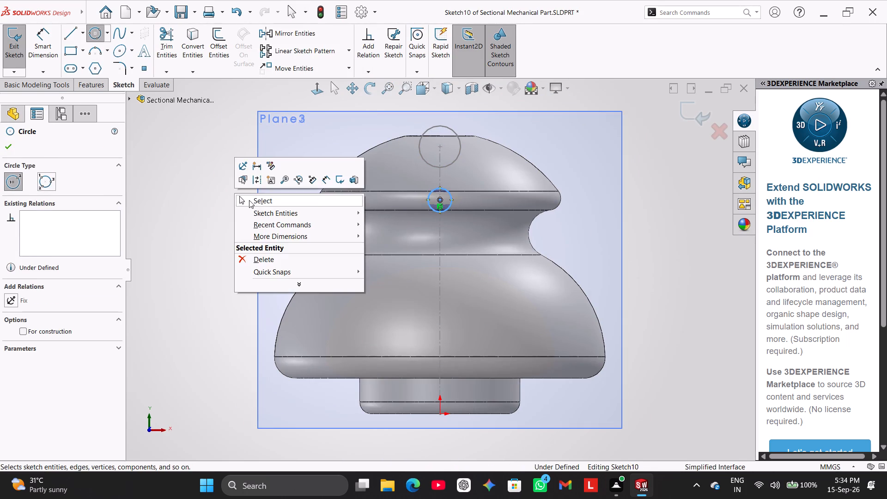
Dimension the Plane2 circle's diameter at 8 mm and leave the sketch.
{"action": "left_click", "coordinate": [44, 47]}
{"action": "left_click", "coordinate": [449, 195]}
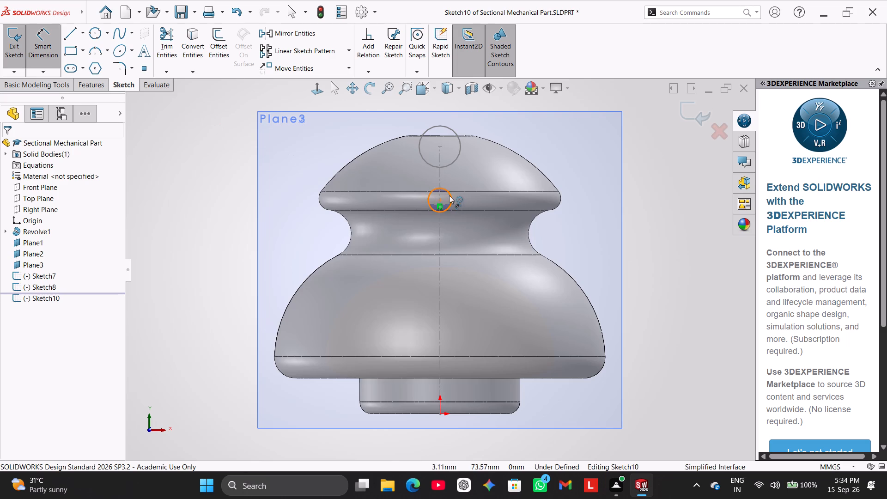
{"action": "left_click", "coordinate": [518, 167]}
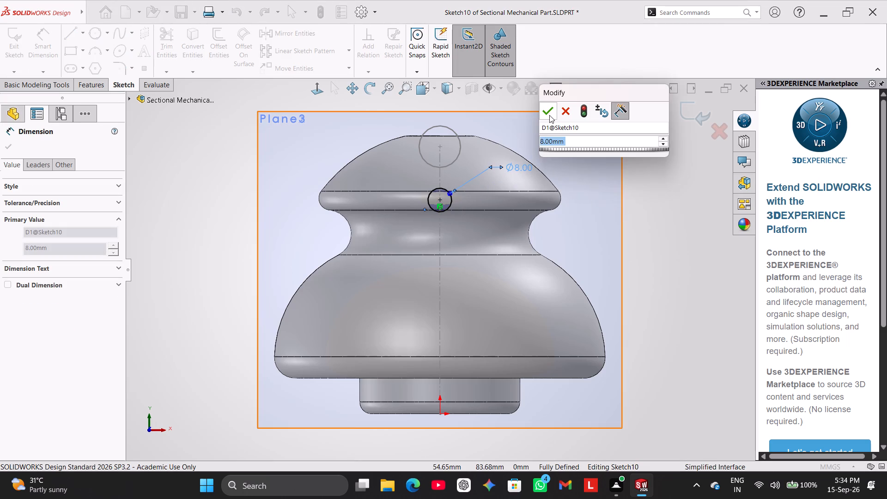
{"action": "left_click", "coordinate": [548, 113]}
{"action": "middle_click_drag", "start_coordinate": [210, 217], "coordinate": [294, 257]}
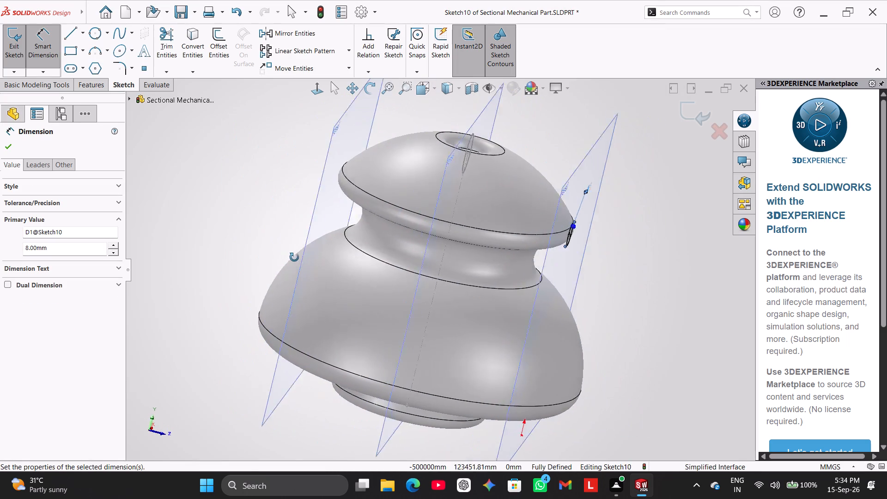
{"action": "middle_click_drag", "start_coordinate": [294, 257], "coordinate": [251, 232]}
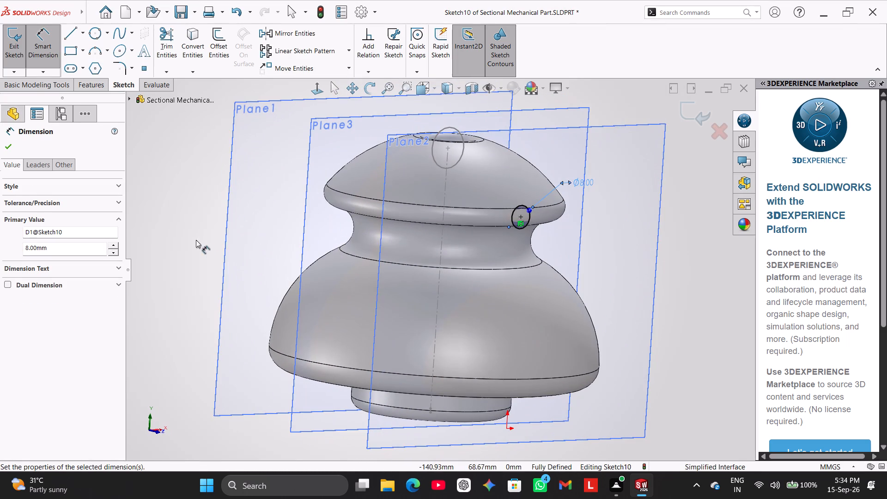
{"action": "left_click", "coordinate": [181, 225]}
{"action": "right_click", "coordinate": [181, 225]}
{"action": "left_click", "coordinate": [207, 256]}
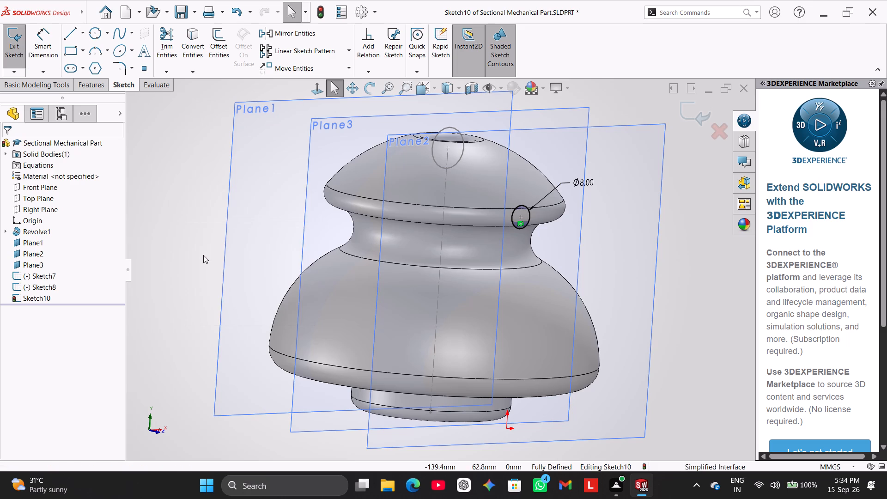
{"action": "middle_click_drag", "start_coordinate": [203, 253], "coordinate": [288, 269]}
{"action": "right_click_drag", "start_coordinate": [162, 241], "coordinate": [225, 179]}
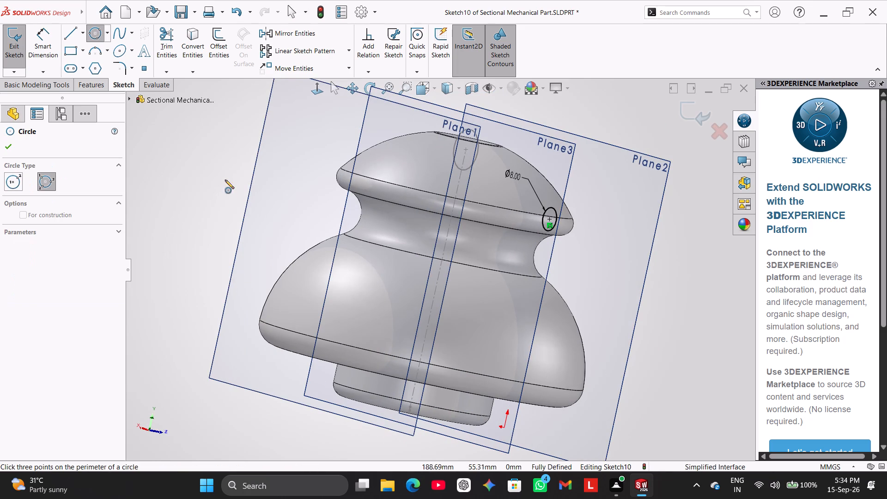
{"action": "left_click", "coordinate": [87, 89]}
{"action": "right_click_drag", "start_coordinate": [167, 209], "coordinate": [198, 170]}
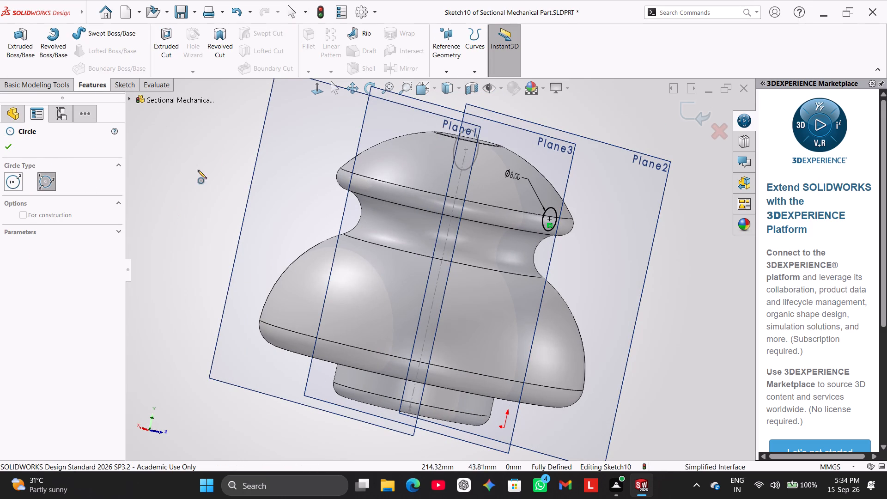
{"action": "right_click_drag", "start_coordinate": [198, 170], "coordinate": [234, 116]}
{"action": "left_click", "coordinate": [132, 81]}
{"action": "left_click", "coordinate": [10, 47]}
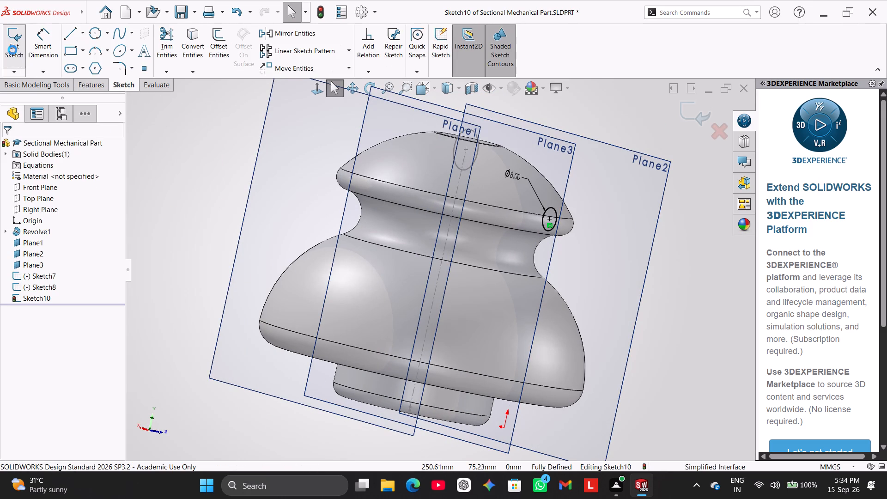
Start a sketch on Plane1 and draw a 4 mm radius circle from the existing small circle's centre, tracing that circle.
{"action": "right_click_drag", "start_coordinate": [148, 238], "coordinate": [197, 175]}
{"action": "middle_click_drag", "start_coordinate": [214, 184], "coordinate": [267, 248]}
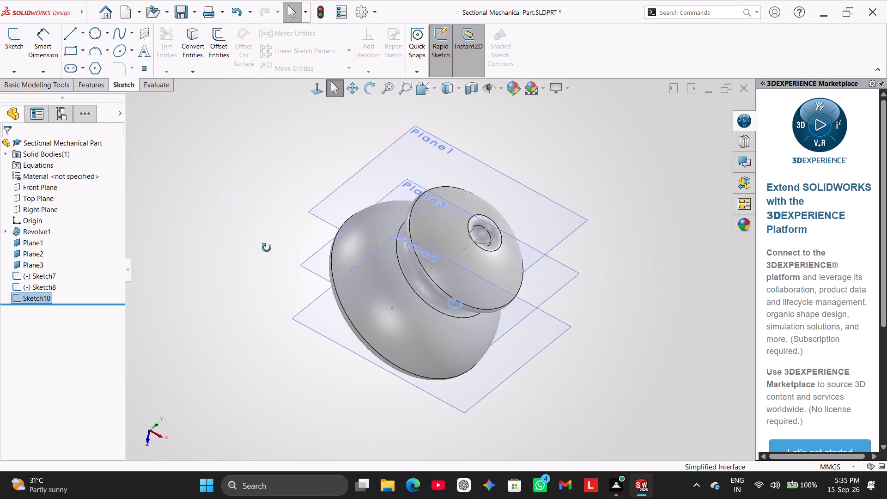
{"action": "middle_click_drag", "start_coordinate": [267, 248], "coordinate": [250, 199]}
{"action": "left_click", "coordinate": [249, 242]}
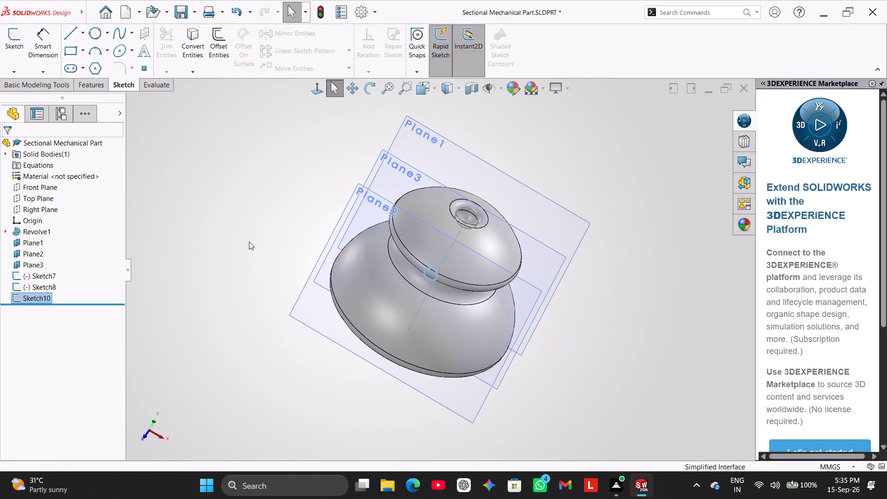
{"action": "middle_click_drag", "start_coordinate": [252, 228], "coordinate": [359, 375]}
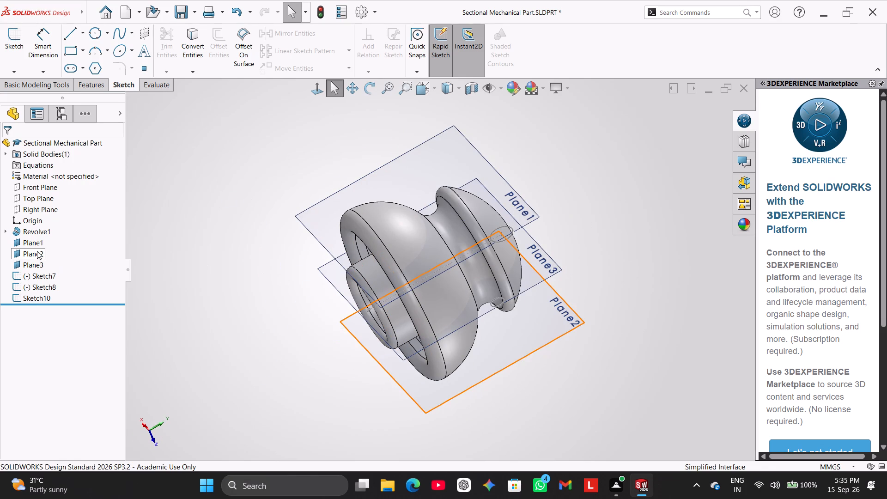
{"action": "left_click", "coordinate": [36, 244]}
{"action": "left_click", "coordinate": [49, 230]}
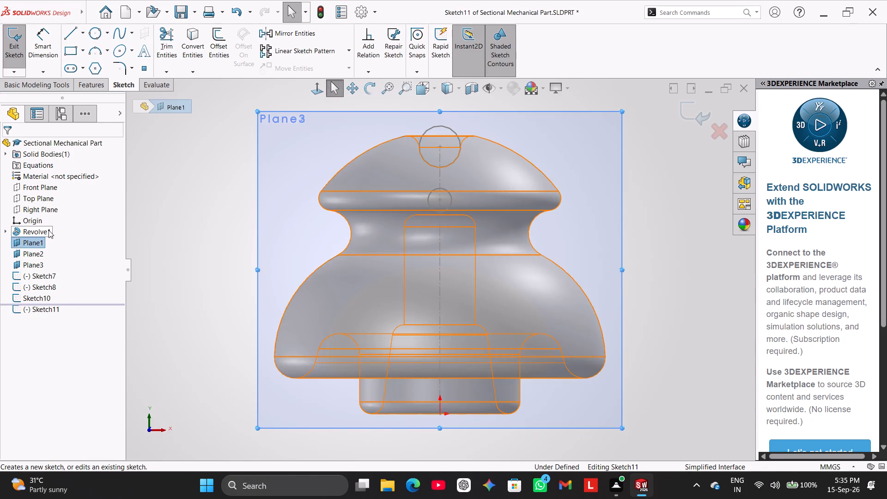
{"action": "right_click_drag", "start_coordinate": [176, 216], "coordinate": [176, 76]}
{"action": "left_click", "coordinate": [440, 201]}
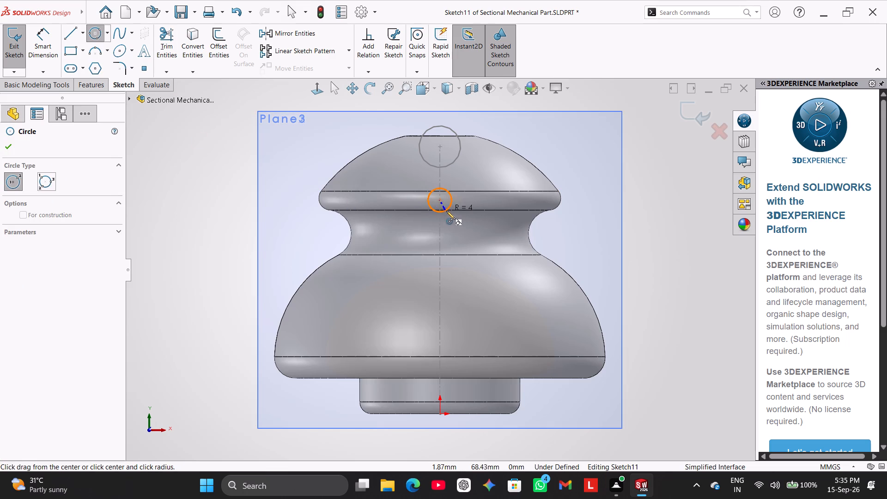
{"action": "left_click", "coordinate": [447, 213]}
{"action": "right_click", "coordinate": [235, 182]}
{"action": "left_click", "coordinate": [263, 191]}
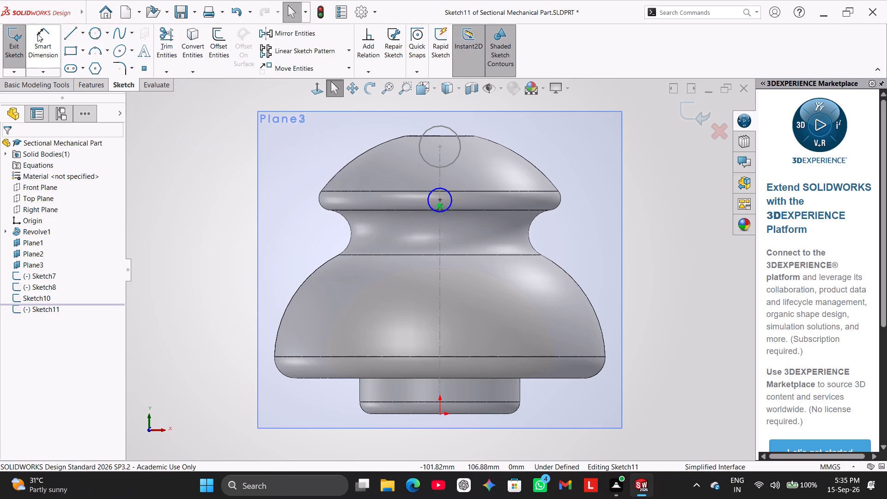
Dimension the Plane1 circle's diameter at 8 mm and leave the sketch.
{"action": "left_click", "coordinate": [45, 43]}
{"action": "left_click", "coordinate": [441, 189]}
{"action": "left_click", "coordinate": [485, 176]}
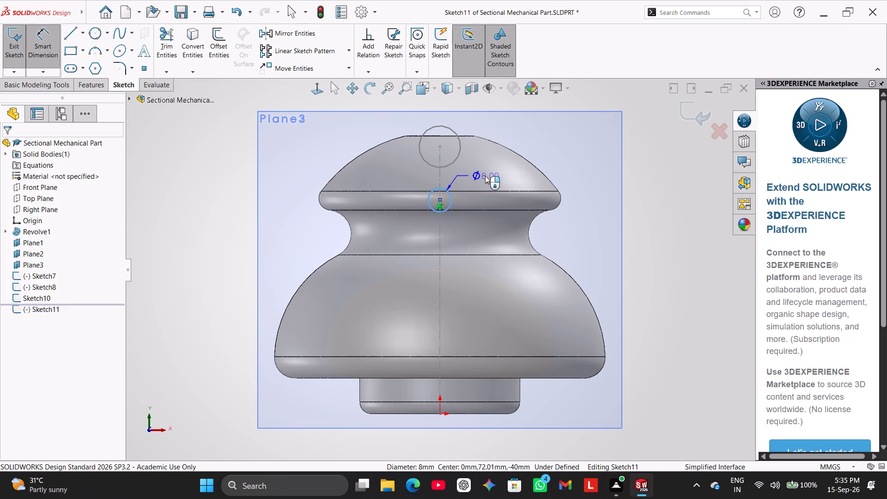
{"action": "left_click", "coordinate": [510, 120]}
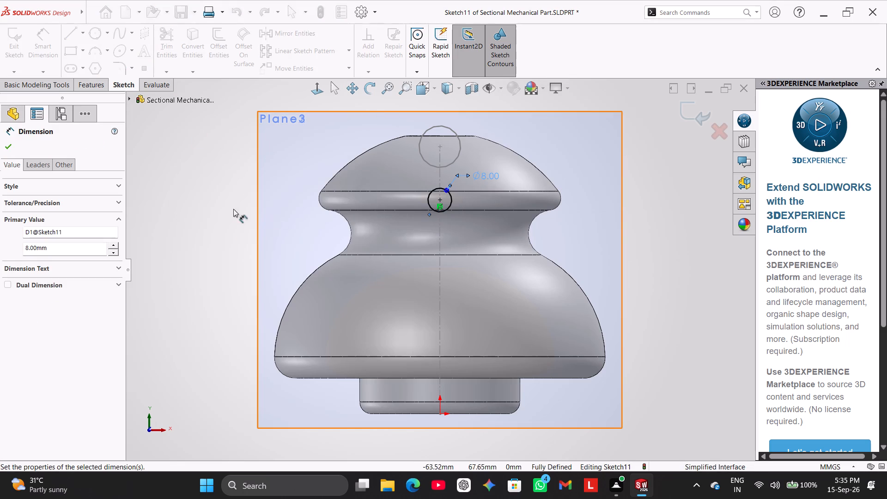
{"action": "right_click", "coordinate": [219, 203]}
{"action": "left_click", "coordinate": [16, 46]}
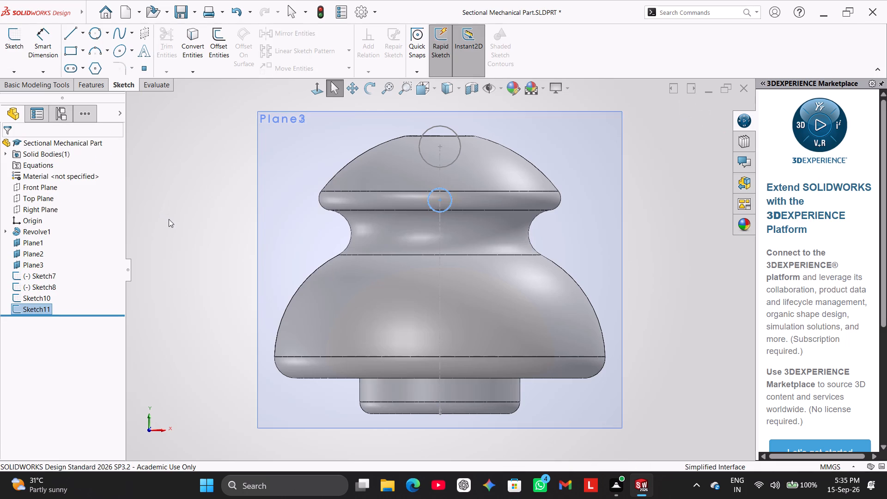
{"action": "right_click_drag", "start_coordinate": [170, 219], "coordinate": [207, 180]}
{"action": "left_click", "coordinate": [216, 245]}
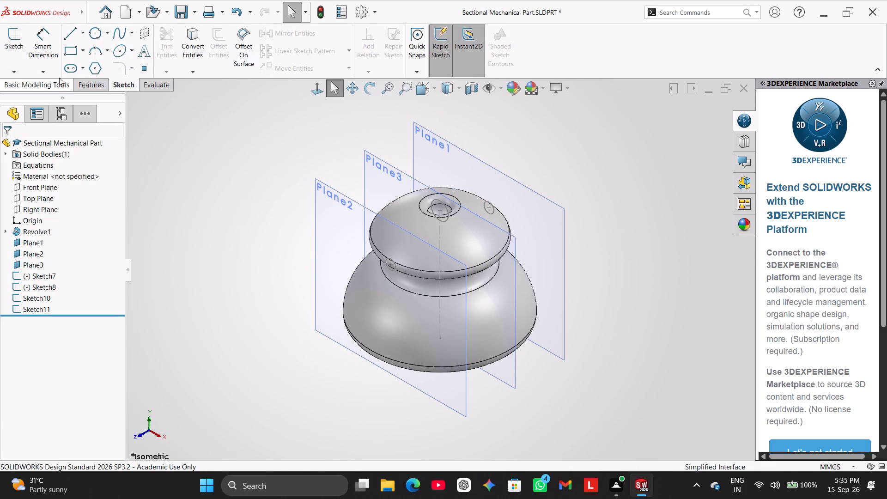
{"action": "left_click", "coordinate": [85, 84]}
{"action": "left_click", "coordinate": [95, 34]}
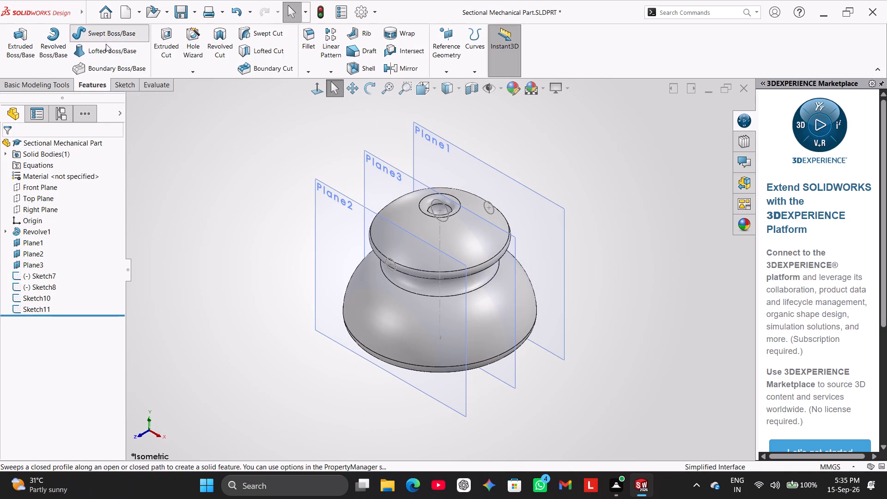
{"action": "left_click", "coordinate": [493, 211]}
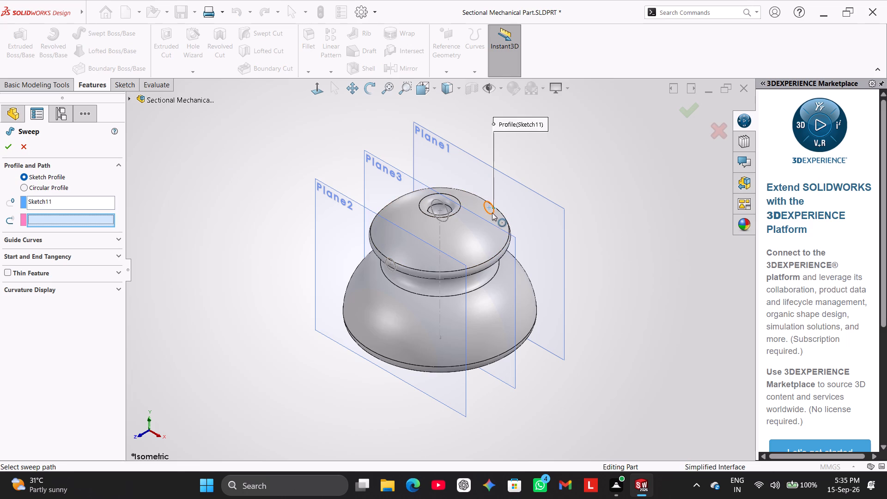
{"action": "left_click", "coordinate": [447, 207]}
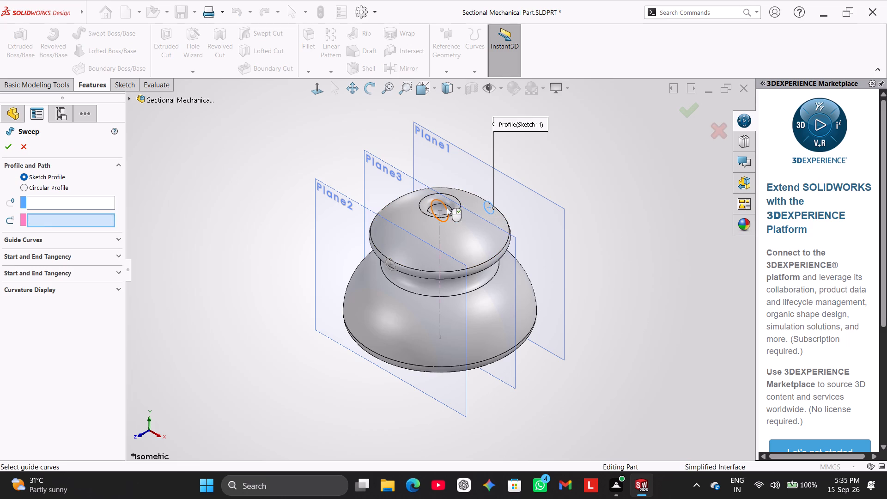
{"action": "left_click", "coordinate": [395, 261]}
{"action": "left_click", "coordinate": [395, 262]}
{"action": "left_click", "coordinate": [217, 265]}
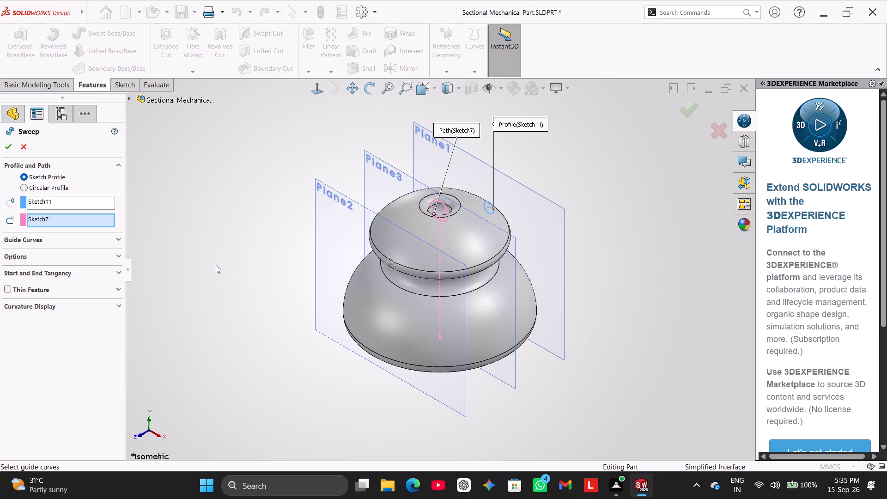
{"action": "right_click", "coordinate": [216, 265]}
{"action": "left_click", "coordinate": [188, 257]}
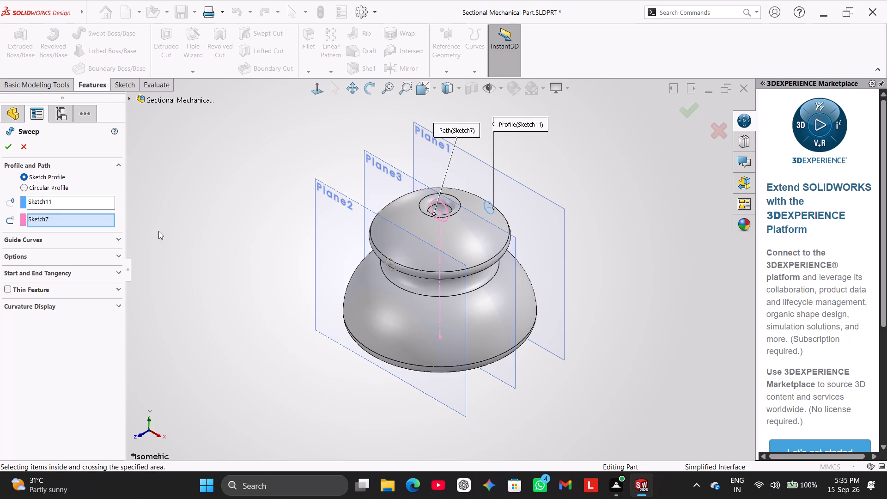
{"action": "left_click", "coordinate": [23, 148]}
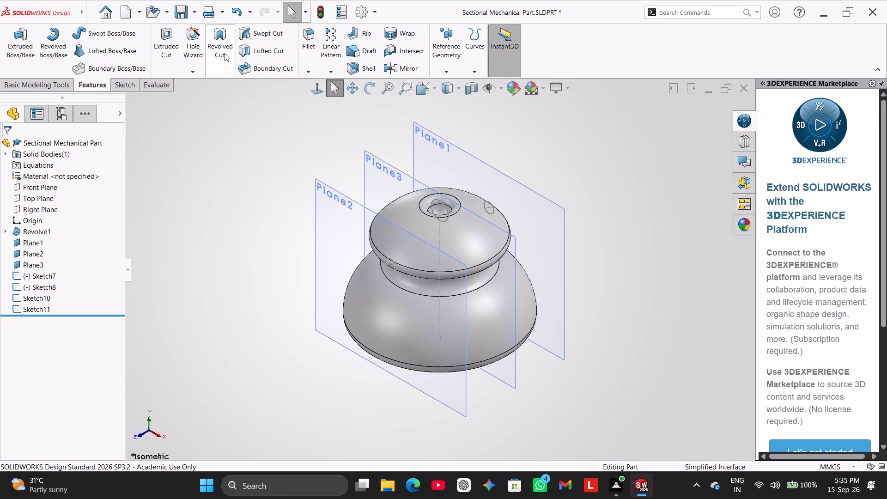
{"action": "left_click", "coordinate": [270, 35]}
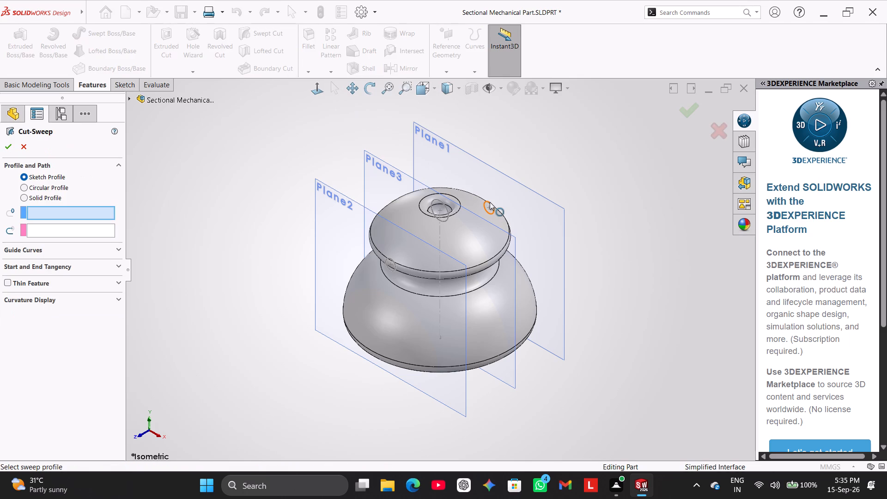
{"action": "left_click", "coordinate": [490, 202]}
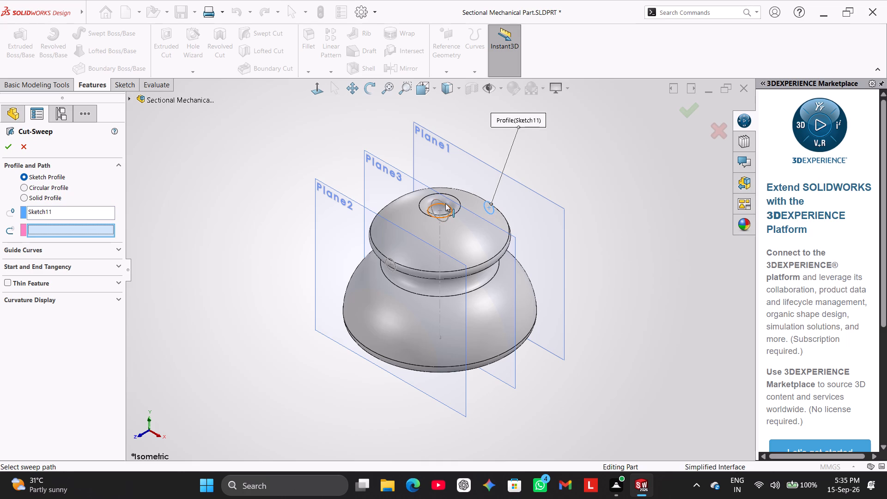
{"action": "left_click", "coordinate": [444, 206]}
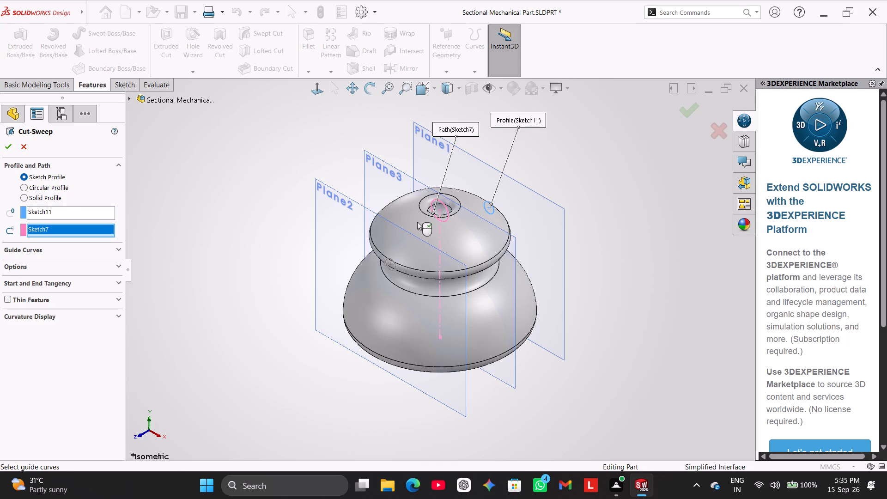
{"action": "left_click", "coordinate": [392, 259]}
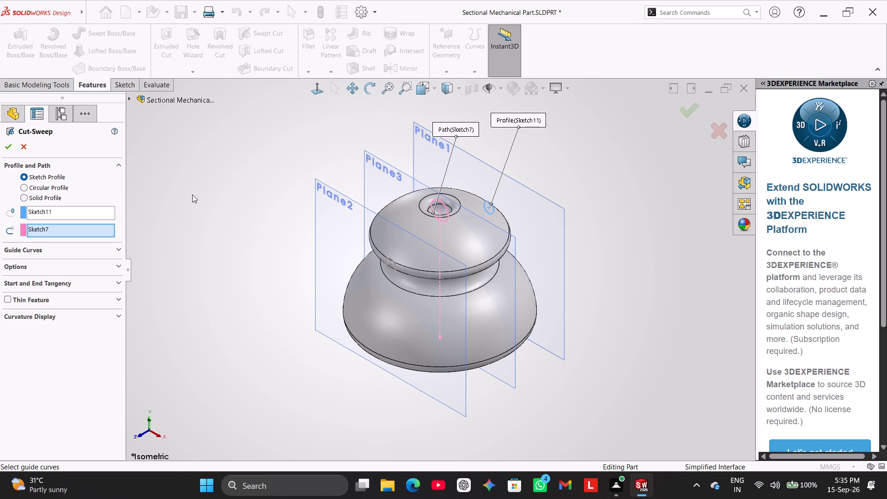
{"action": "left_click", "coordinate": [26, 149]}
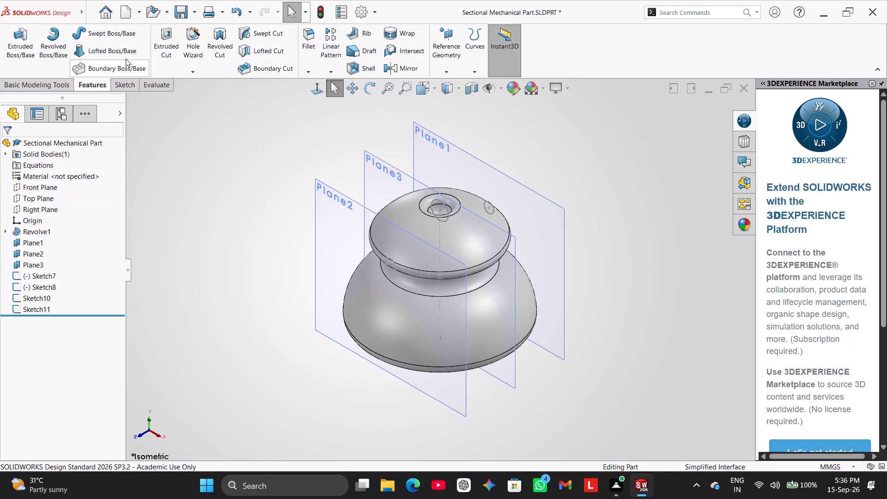
Create a Lofted Cut through the Plane1 circle Sketch11, the larger middle circle Sketch7 and the small front circle Sketch8, in that order.
{"action": "left_click", "coordinate": [271, 46]}
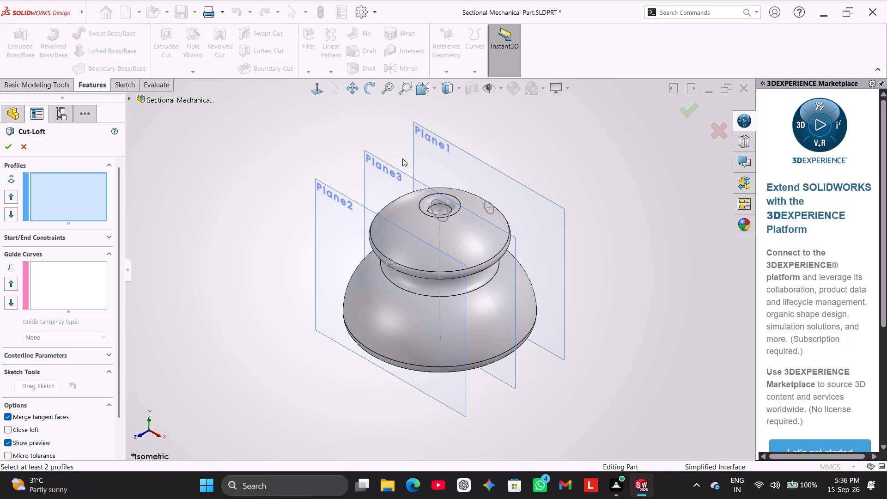
{"action": "left_click", "coordinate": [486, 202]}
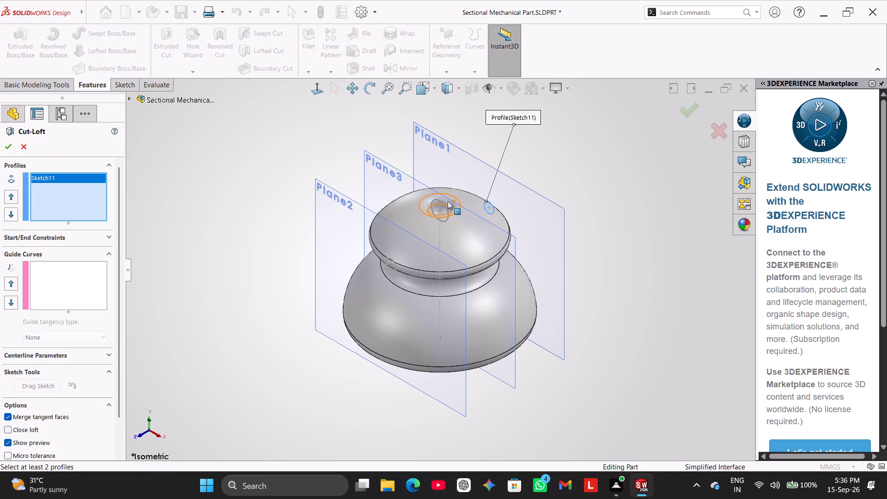
{"action": "left_click", "coordinate": [445, 204]}
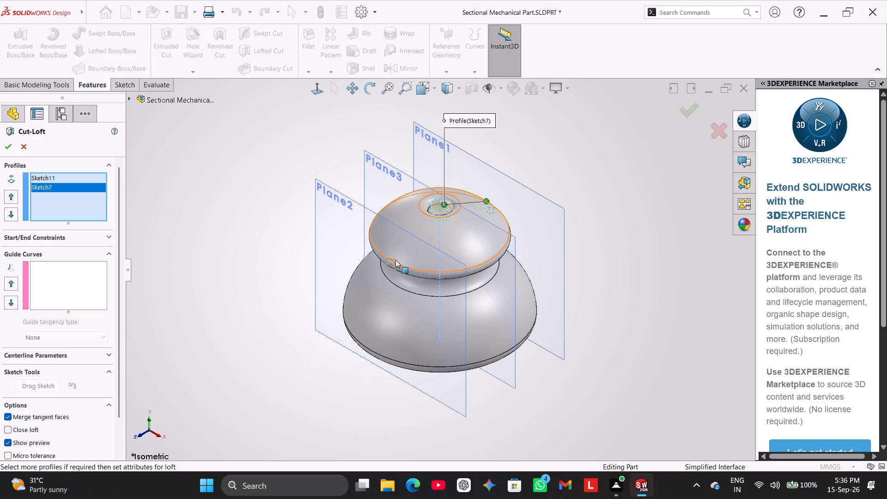
{"action": "left_click", "coordinate": [392, 261]}
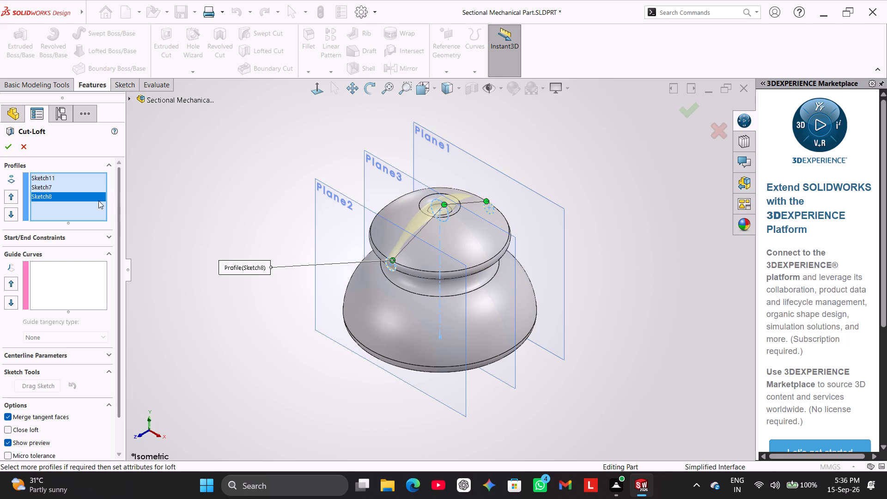
{"action": "left_click", "coordinate": [10, 149]}
{"action": "middle_click_drag", "start_coordinate": [219, 254], "coordinate": [242, 270]}
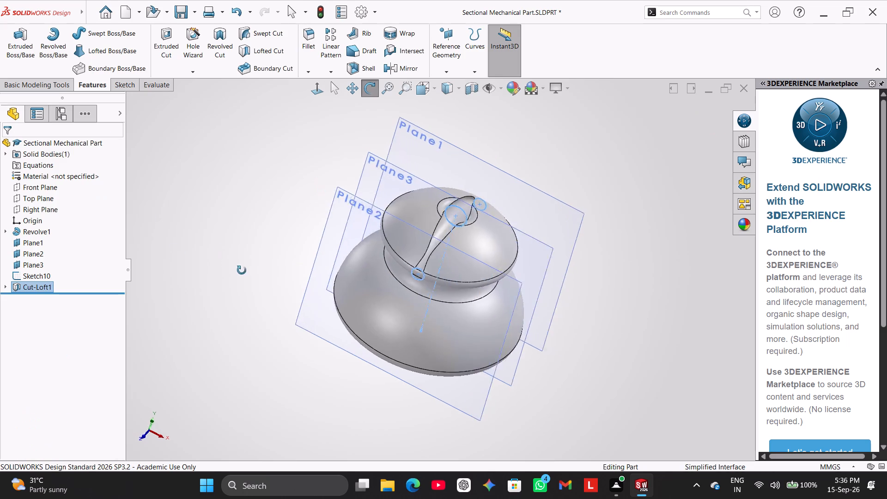
{"action": "middle_click_drag", "start_coordinate": [242, 270], "coordinate": [227, 301]}
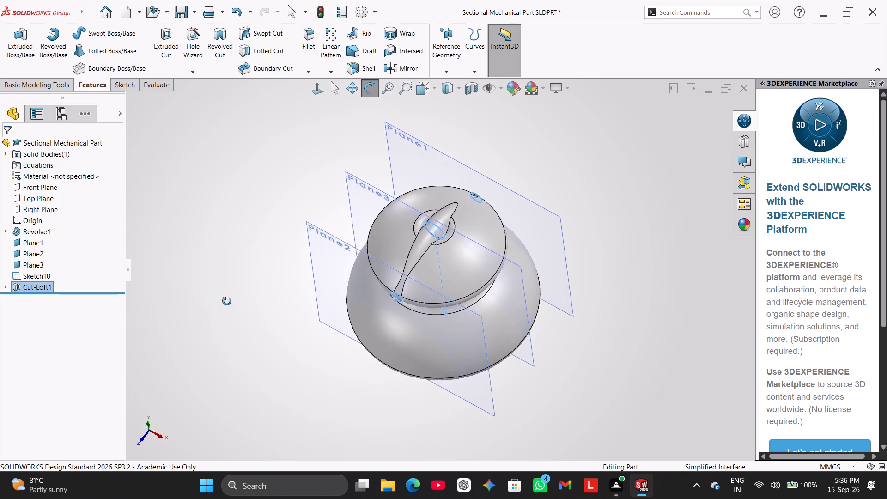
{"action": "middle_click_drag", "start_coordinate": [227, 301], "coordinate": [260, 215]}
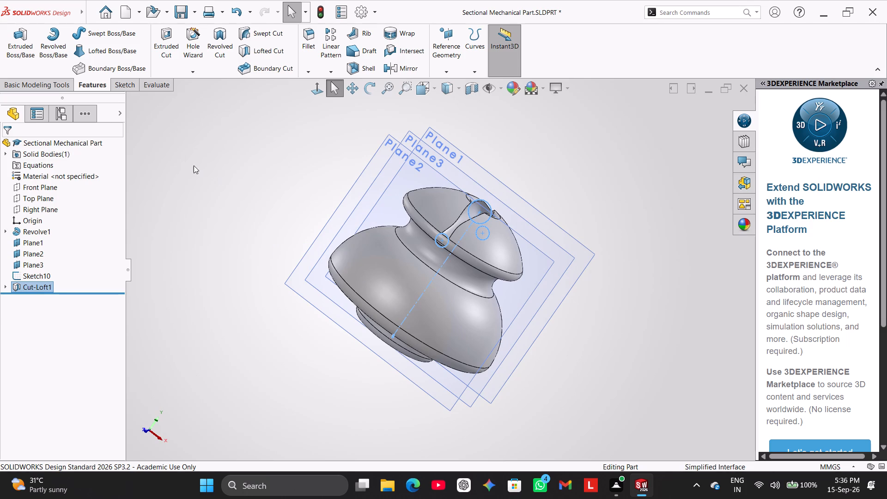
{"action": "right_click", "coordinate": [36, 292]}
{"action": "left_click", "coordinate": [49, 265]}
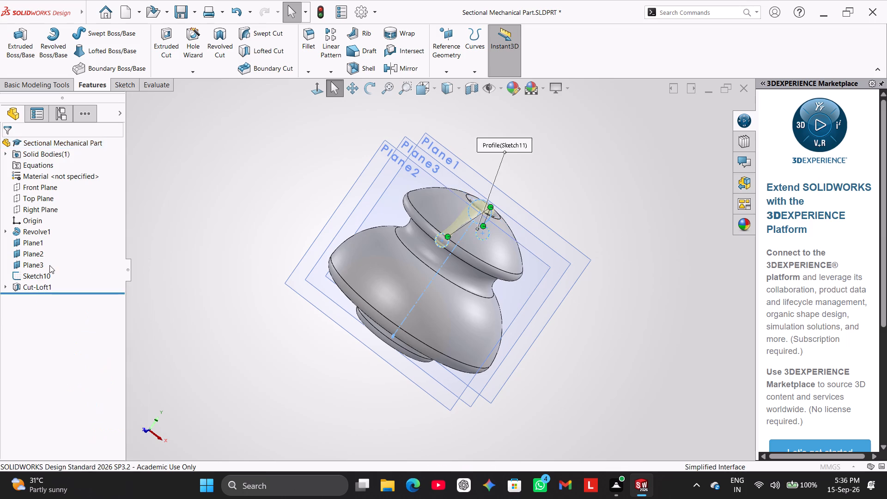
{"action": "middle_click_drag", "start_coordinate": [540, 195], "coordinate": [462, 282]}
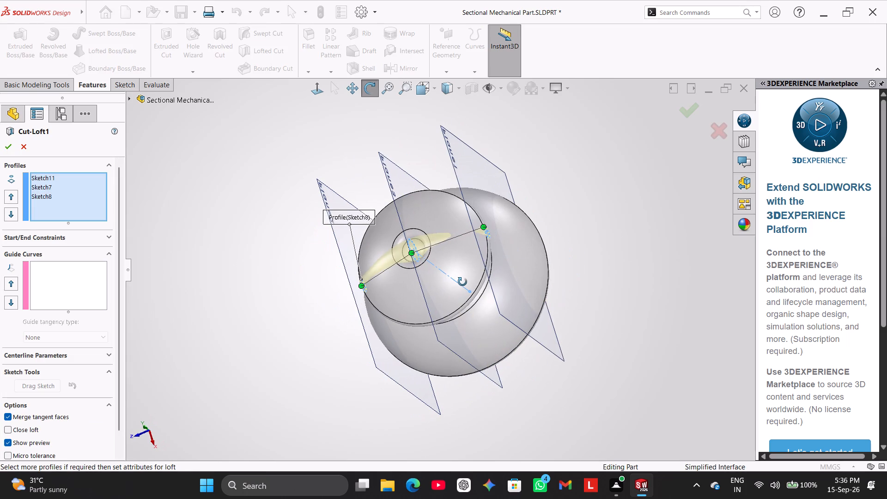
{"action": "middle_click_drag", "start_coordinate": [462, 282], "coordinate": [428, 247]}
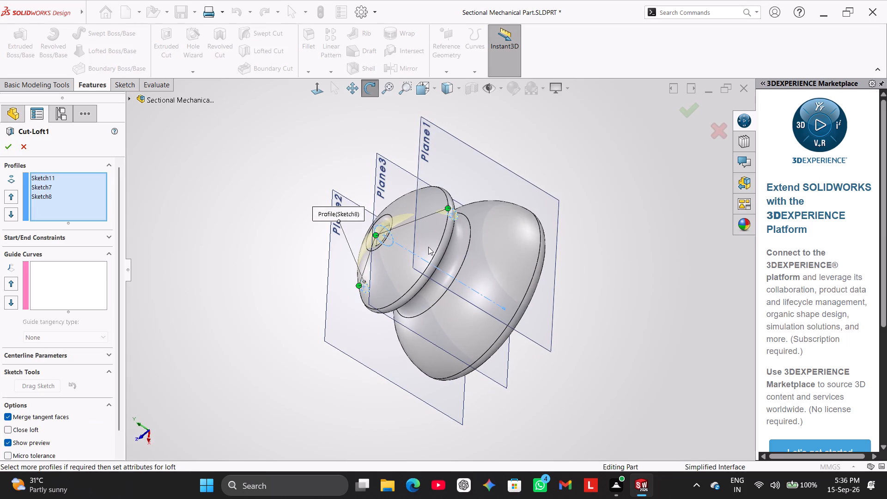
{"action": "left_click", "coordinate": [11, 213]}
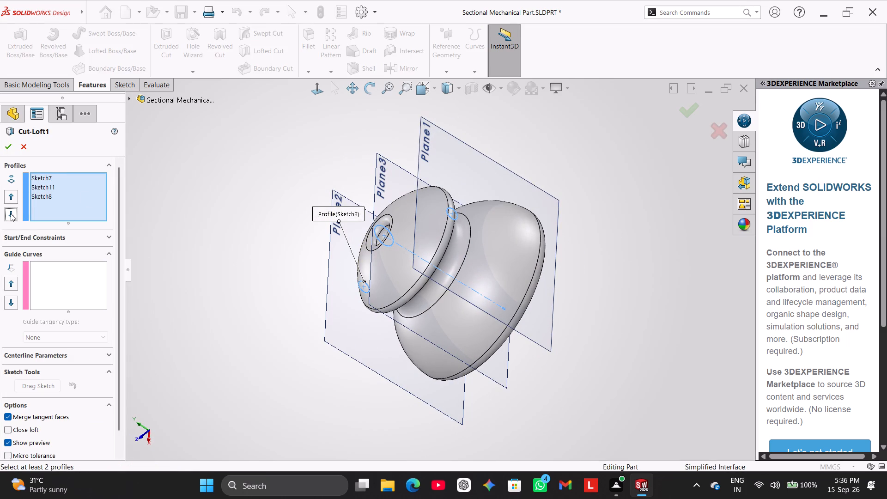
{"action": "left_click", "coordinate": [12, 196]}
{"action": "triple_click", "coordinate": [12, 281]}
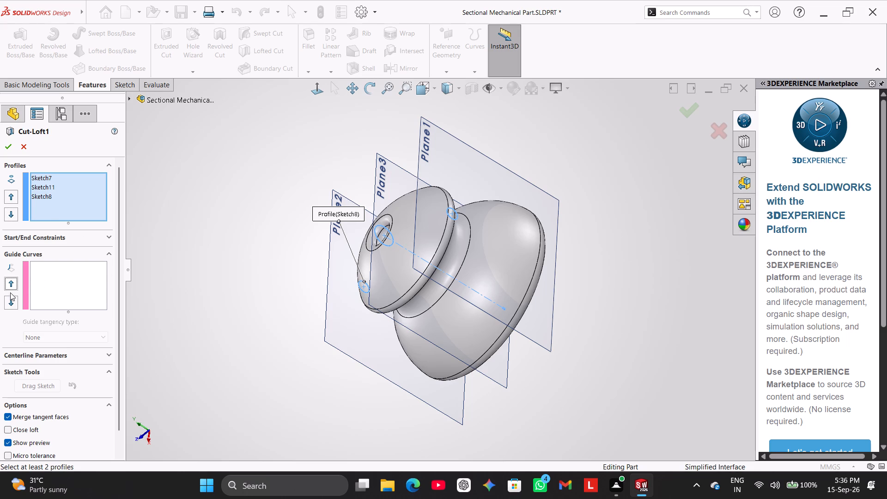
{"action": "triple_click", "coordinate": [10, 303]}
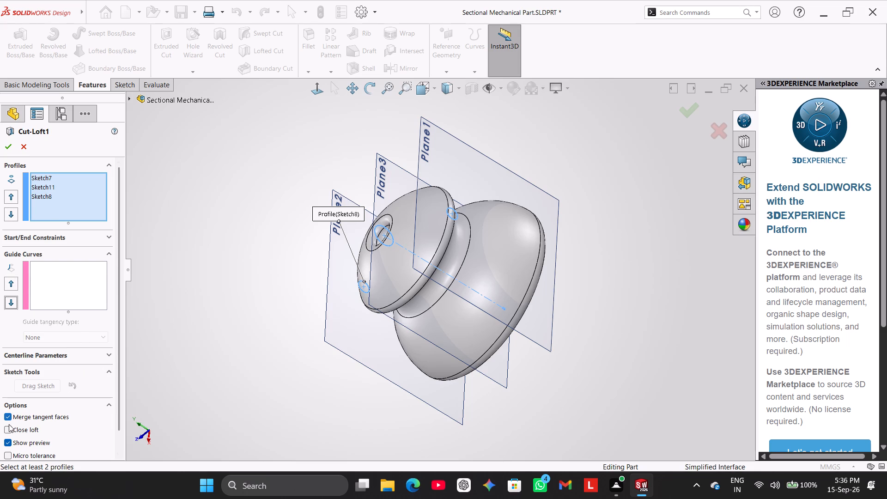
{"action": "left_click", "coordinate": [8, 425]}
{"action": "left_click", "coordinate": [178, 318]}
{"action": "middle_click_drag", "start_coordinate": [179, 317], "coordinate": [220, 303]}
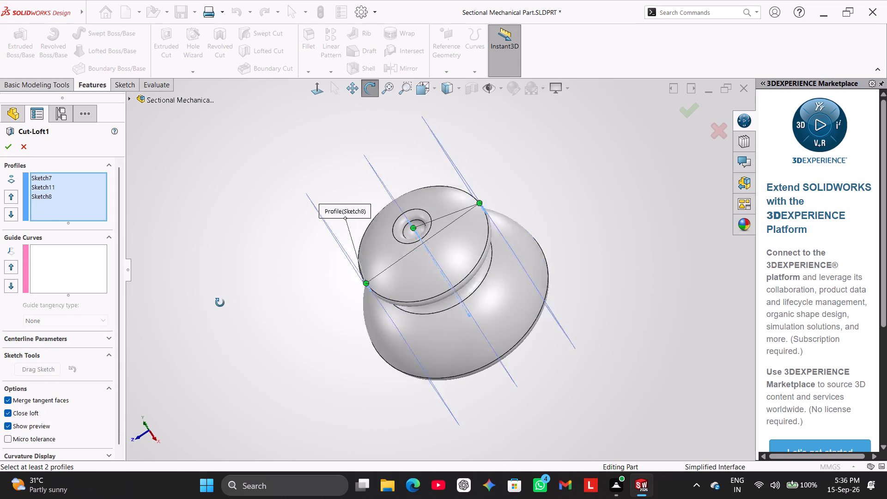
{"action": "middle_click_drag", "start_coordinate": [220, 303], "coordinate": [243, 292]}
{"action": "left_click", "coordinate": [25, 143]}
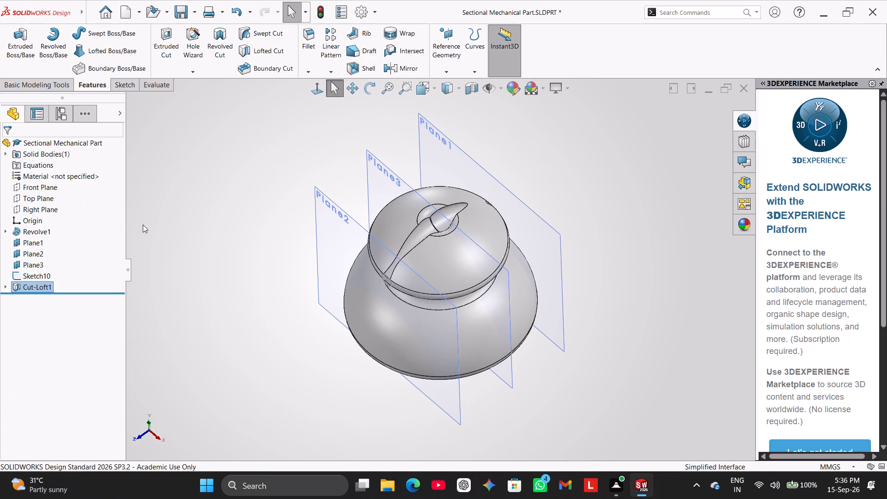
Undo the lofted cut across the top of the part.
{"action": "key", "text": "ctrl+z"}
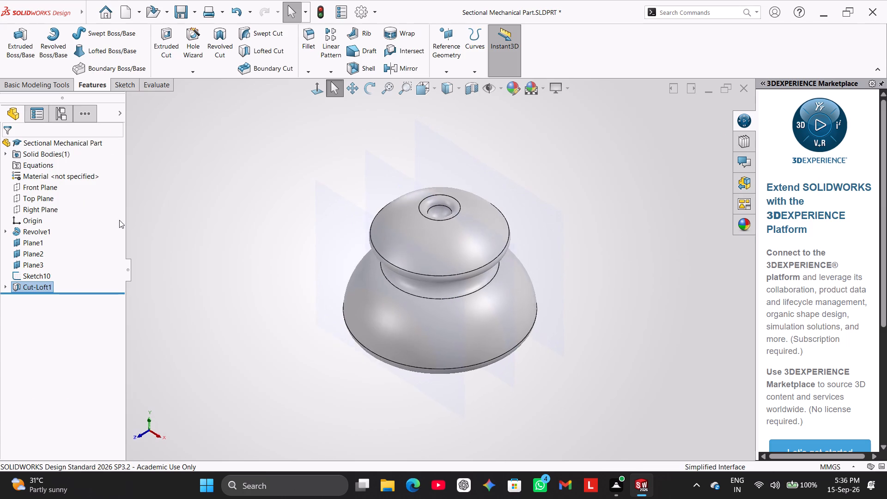
Create a Lofted Cut through the Plane1 circle Sketch11, the larger middle circle Sketch7 and the small front circle Sketch8, in that order.
{"action": "left_click", "coordinate": [276, 54]}
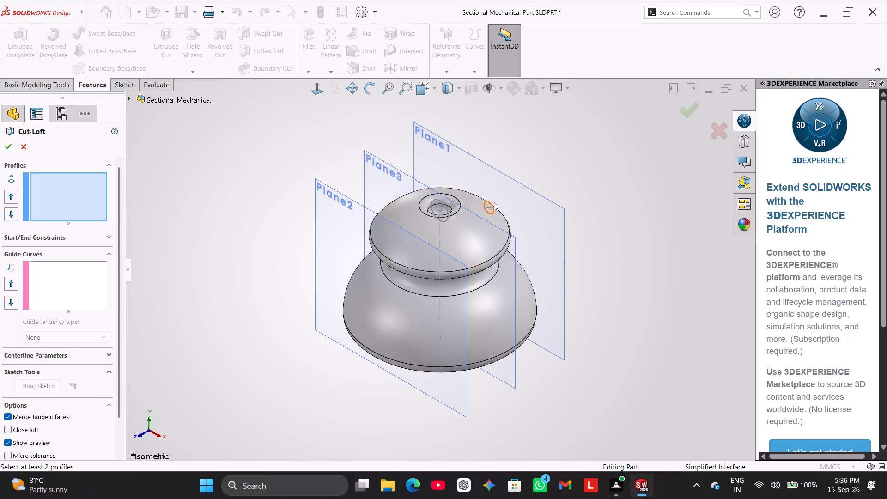
{"action": "scroll", "coordinate": [494, 202], "scroll_direction": "down", "scroll_amount": 6}
{"action": "left_click", "coordinate": [455, 236]}
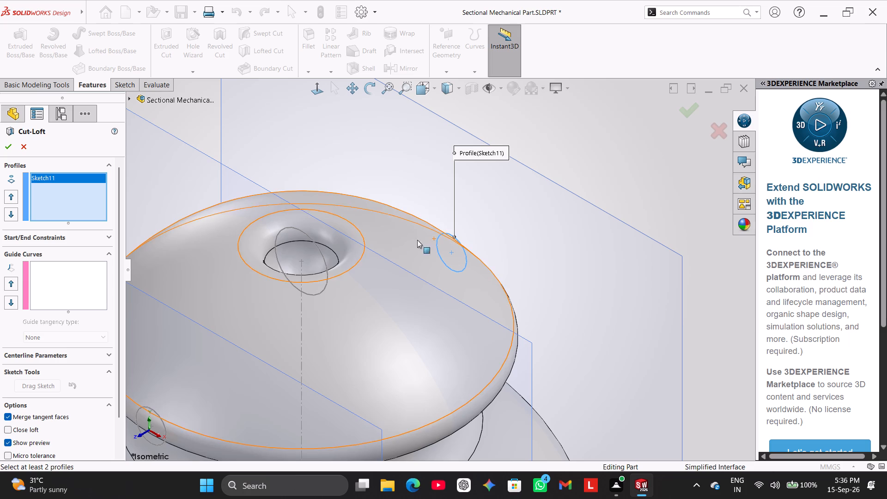
{"action": "left_click", "coordinate": [302, 232]}
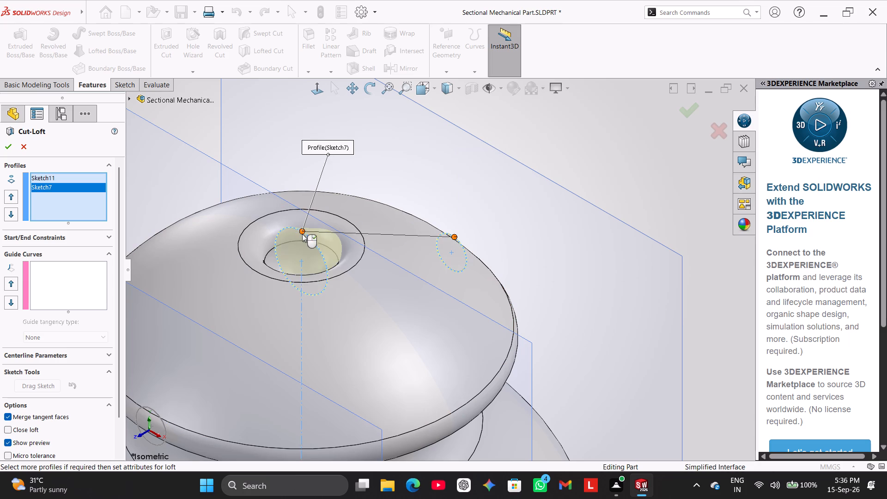
{"action": "scroll", "coordinate": [279, 250], "scroll_direction": "up", "scroll_amount": 2}
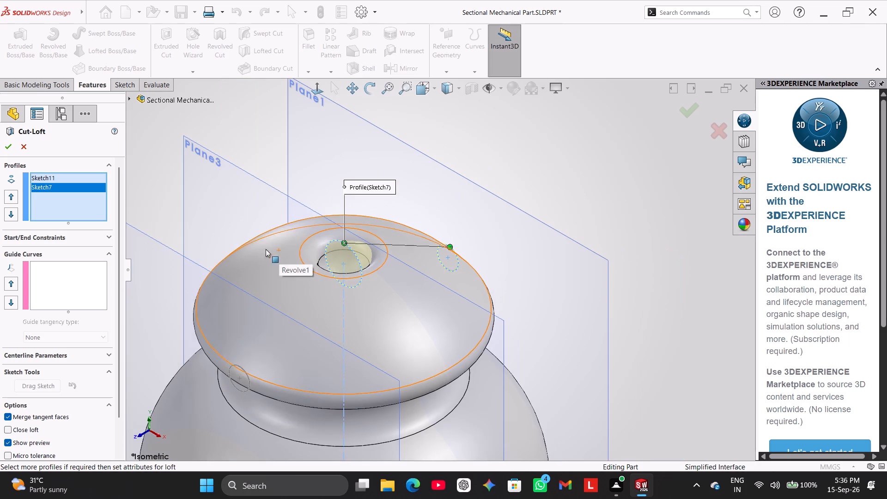
{"action": "left_click", "coordinate": [238, 366]}
{"action": "middle_click_drag", "start_coordinate": [493, 206], "coordinate": [493, 236]}
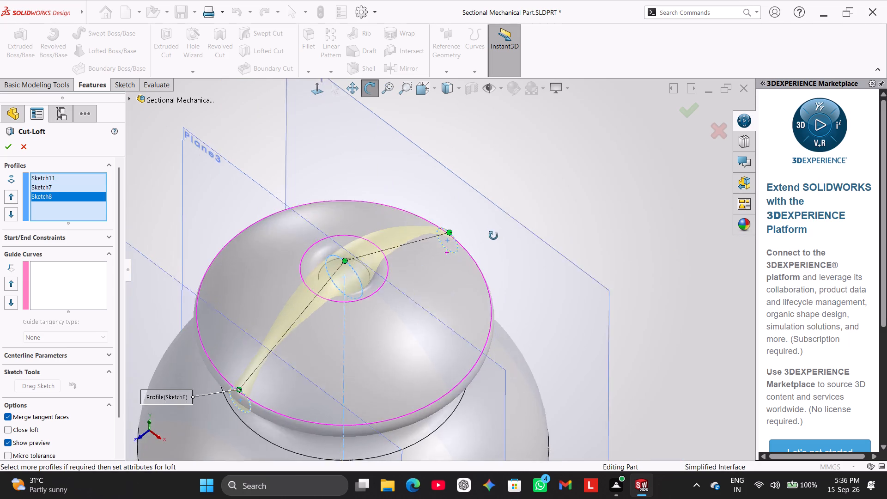
{"action": "middle_click_drag", "start_coordinate": [493, 236], "coordinate": [480, 283]}
{"action": "left_click", "coordinate": [7, 143]}
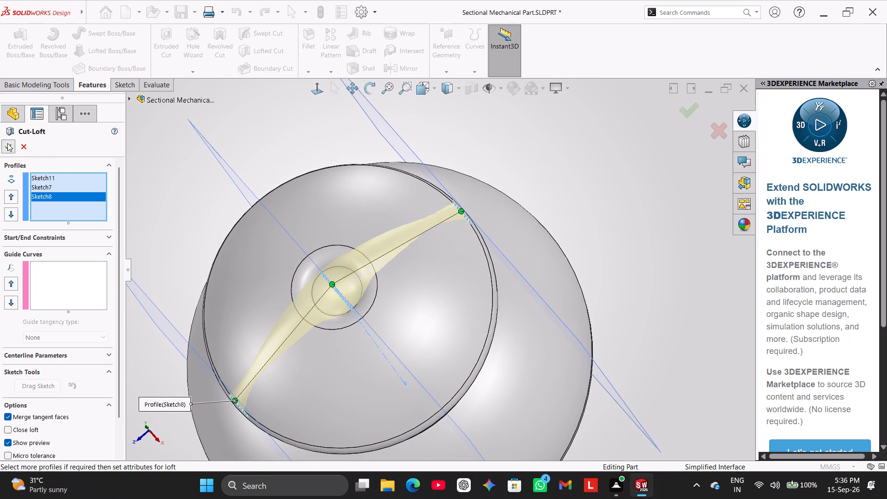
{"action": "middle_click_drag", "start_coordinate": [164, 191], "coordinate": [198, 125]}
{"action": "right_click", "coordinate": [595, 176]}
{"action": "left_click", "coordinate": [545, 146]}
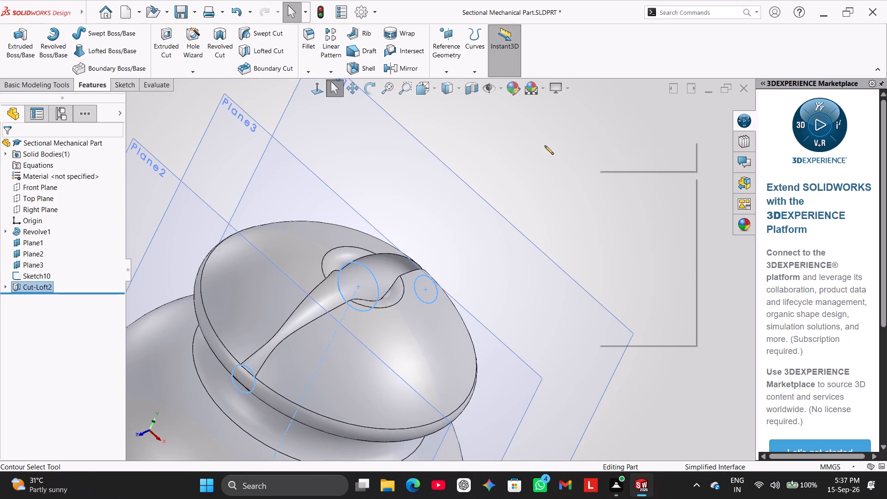
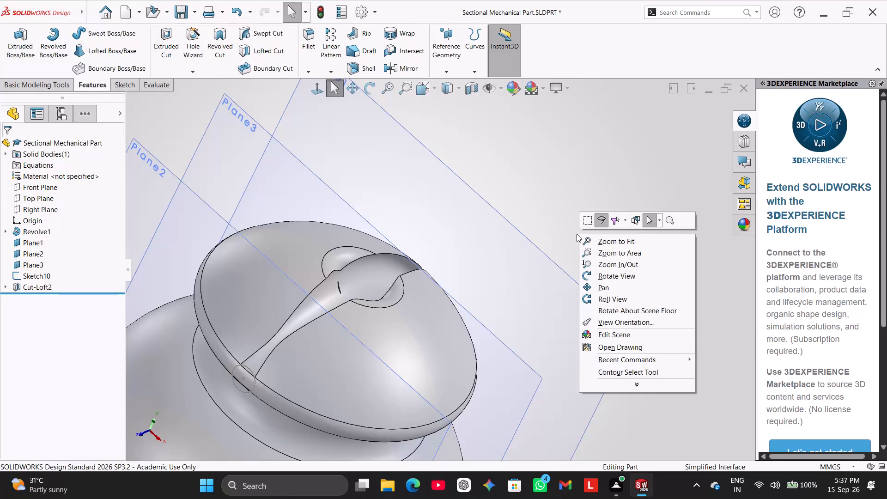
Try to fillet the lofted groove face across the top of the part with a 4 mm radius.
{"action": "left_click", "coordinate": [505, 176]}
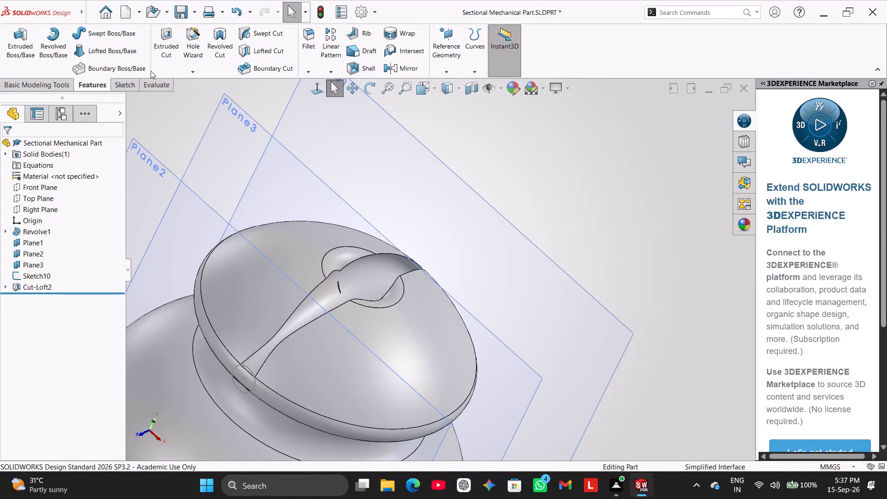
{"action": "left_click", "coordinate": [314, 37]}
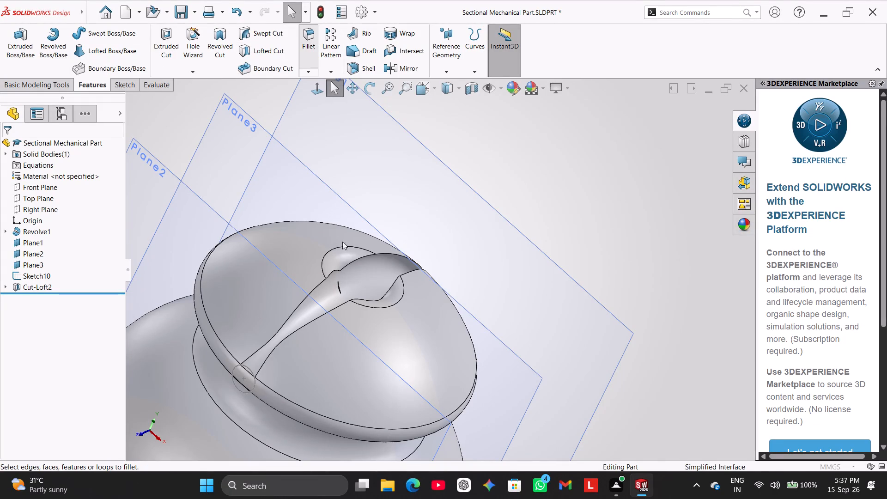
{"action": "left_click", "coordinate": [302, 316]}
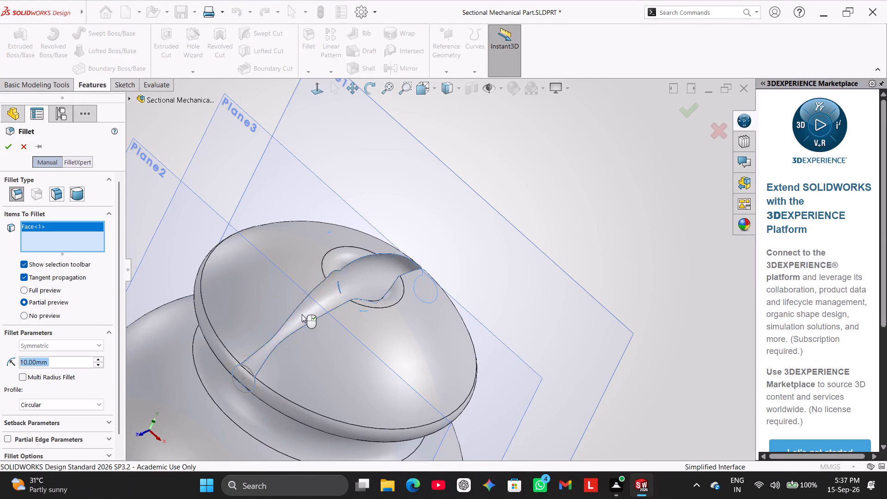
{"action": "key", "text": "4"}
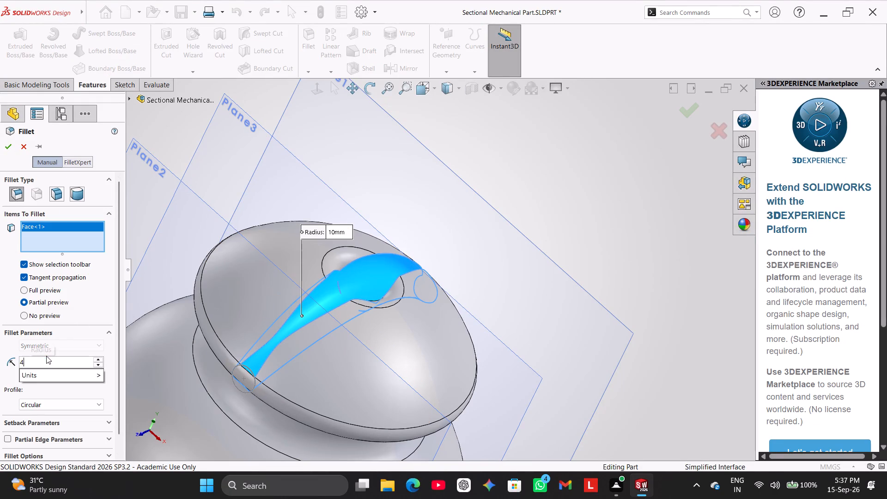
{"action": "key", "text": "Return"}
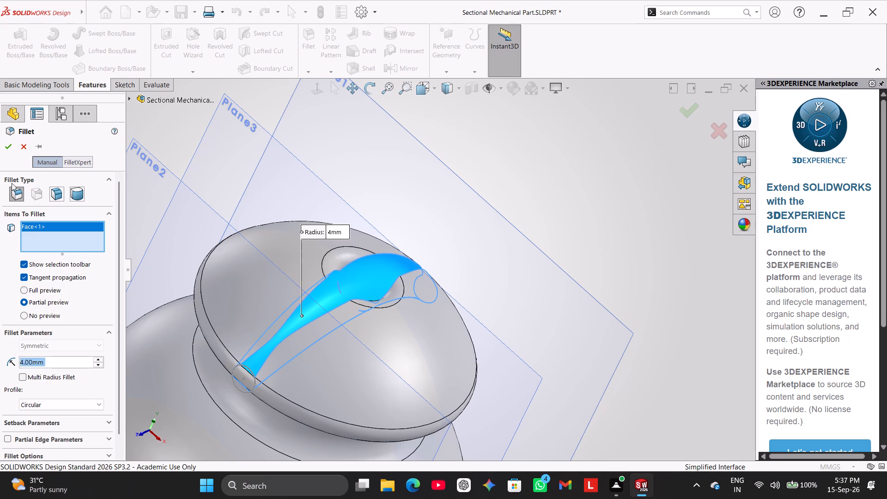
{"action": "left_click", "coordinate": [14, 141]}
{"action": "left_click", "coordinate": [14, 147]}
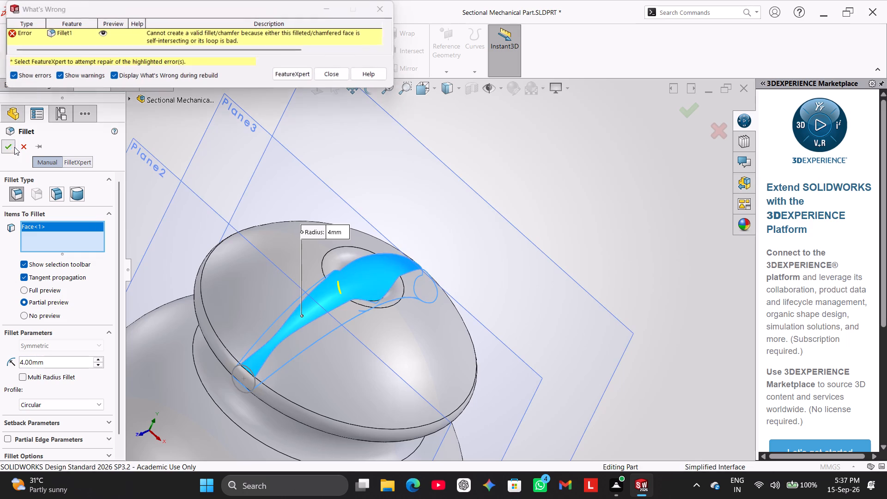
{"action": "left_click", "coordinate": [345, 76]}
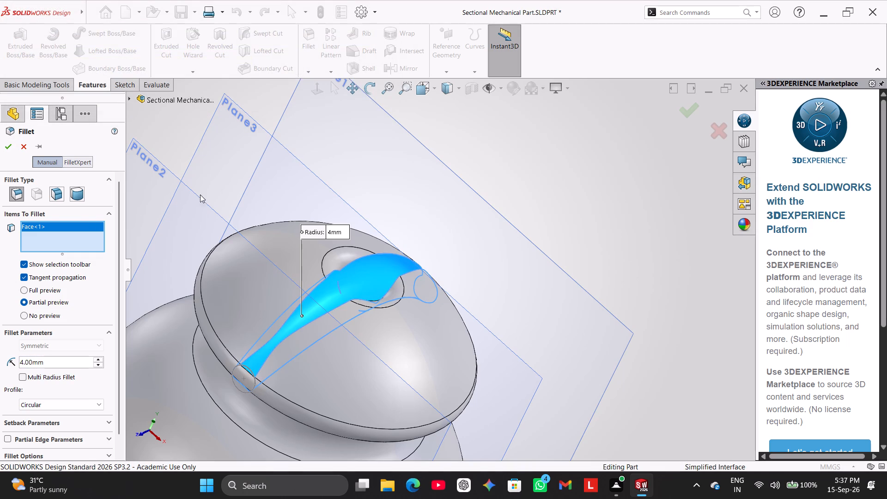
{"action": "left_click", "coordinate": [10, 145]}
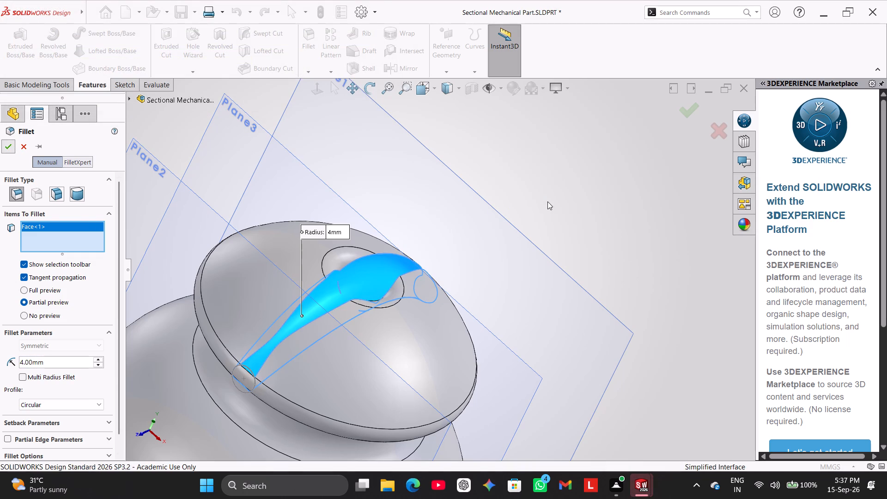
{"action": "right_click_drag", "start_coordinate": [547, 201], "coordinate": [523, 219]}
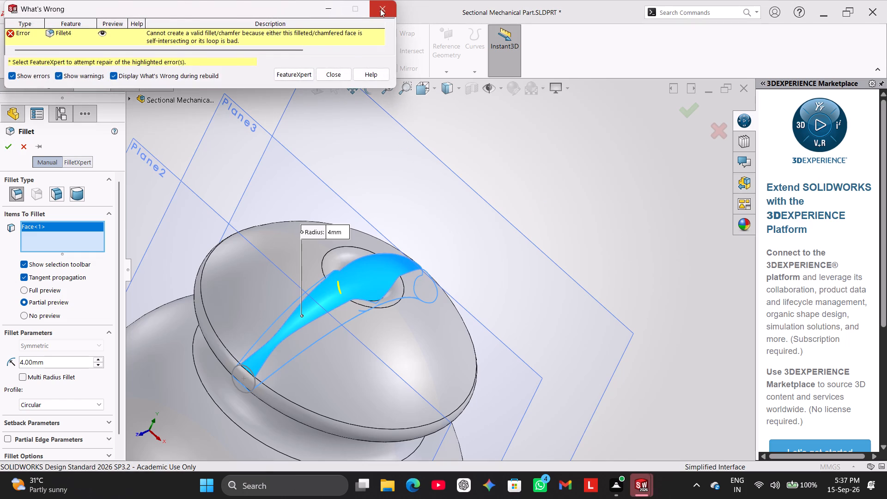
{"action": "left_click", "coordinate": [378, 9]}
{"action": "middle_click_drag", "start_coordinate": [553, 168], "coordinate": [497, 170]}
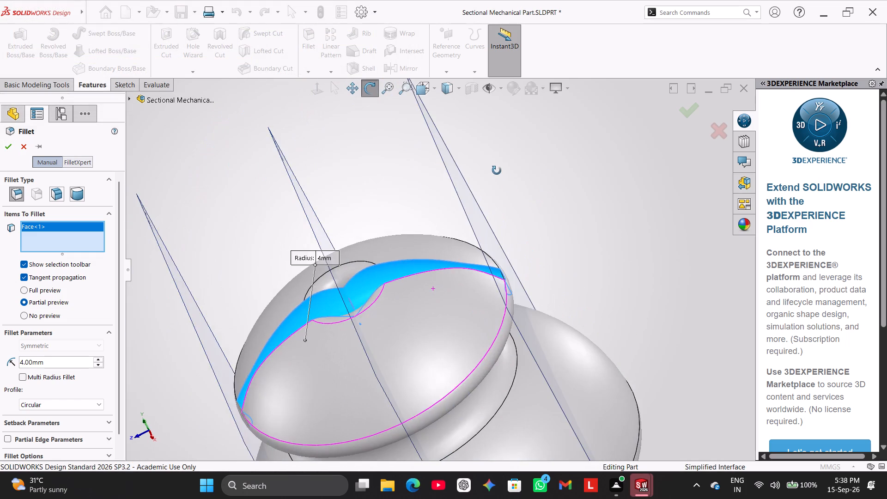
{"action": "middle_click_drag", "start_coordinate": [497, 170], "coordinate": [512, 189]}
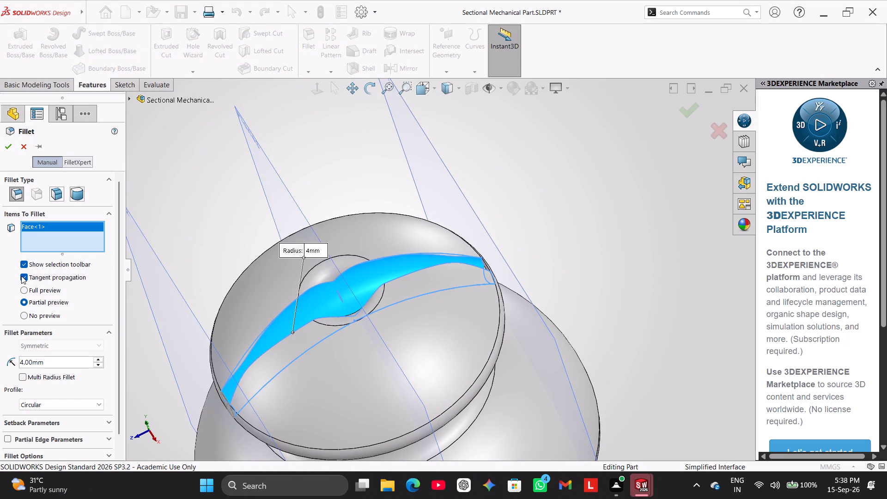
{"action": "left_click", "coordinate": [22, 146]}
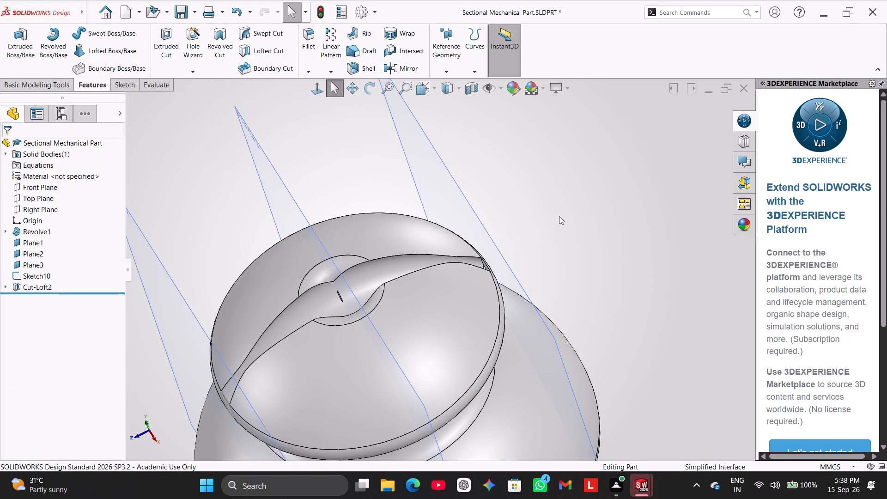
Hide the reference planes Plane1, Plane2 and Plane3.
{"action": "middle_click_drag", "start_coordinate": [563, 216], "coordinate": [601, 223]}
{"action": "right_click", "coordinate": [607, 178]}
{"action": "left_click", "coordinate": [527, 162]}
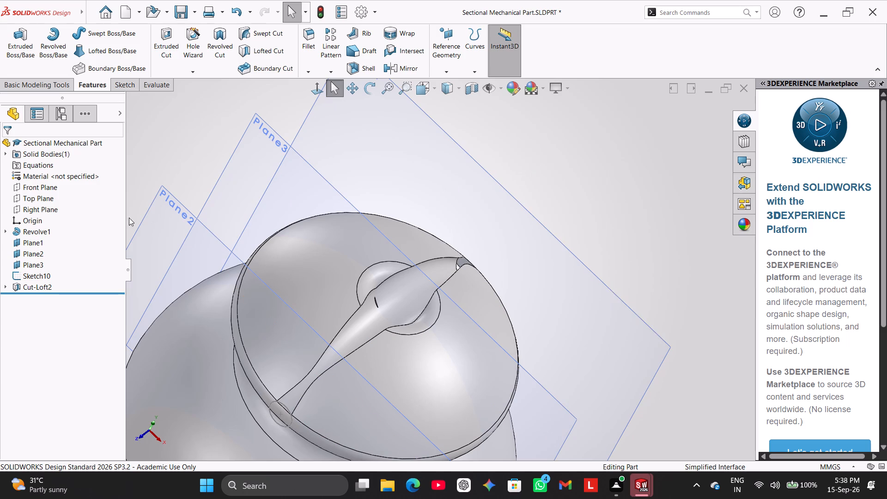
{"action": "right_click", "coordinate": [33, 240]}
{"action": "left_click", "coordinate": [57, 221]}
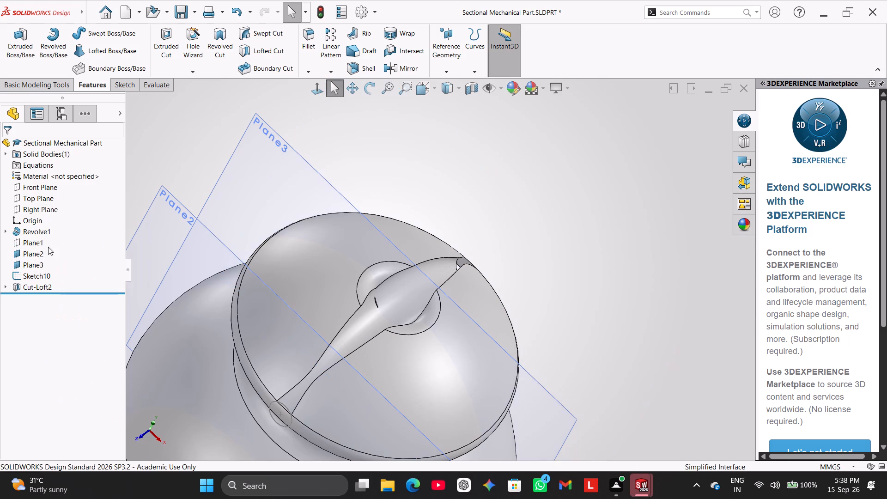
{"action": "right_click", "coordinate": [37, 251]}
{"action": "left_click", "coordinate": [65, 237]}
{"action": "right_click", "coordinate": [37, 265]}
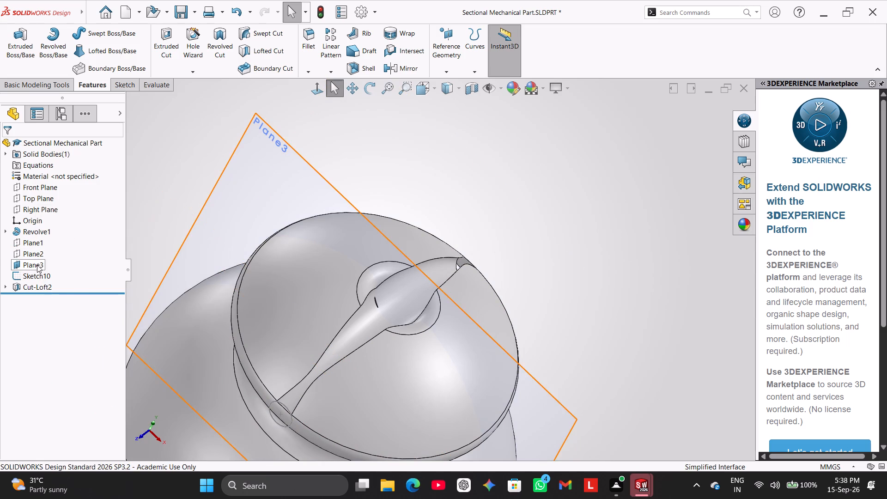
{"action": "left_click", "coordinate": [60, 253]}
Examine the lofted groove from several angles, checking its ends at the rim and its middle around the central hole.
{"action": "scroll", "coordinate": [189, 306], "scroll_direction": "up", "scroll_amount": 3}
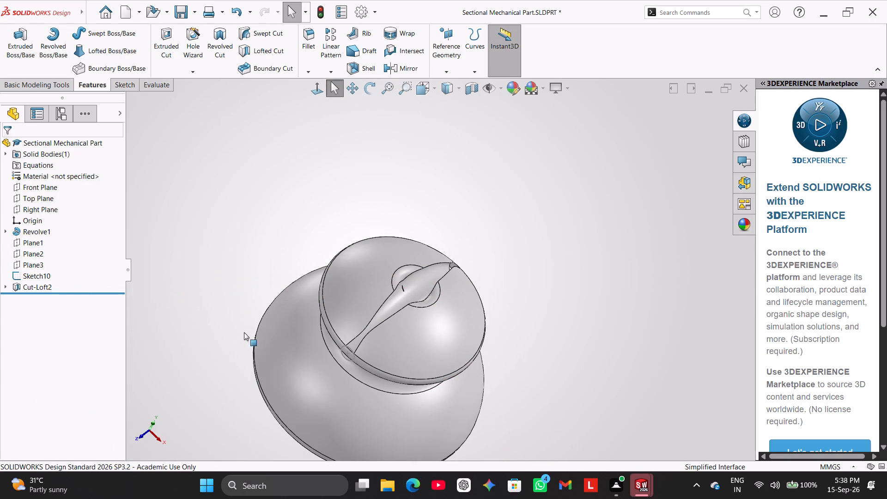
{"action": "scroll", "coordinate": [390, 312], "scroll_direction": "down", "scroll_amount": 5}
{"action": "scroll", "coordinate": [412, 284], "scroll_direction": "up", "scroll_amount": 3}
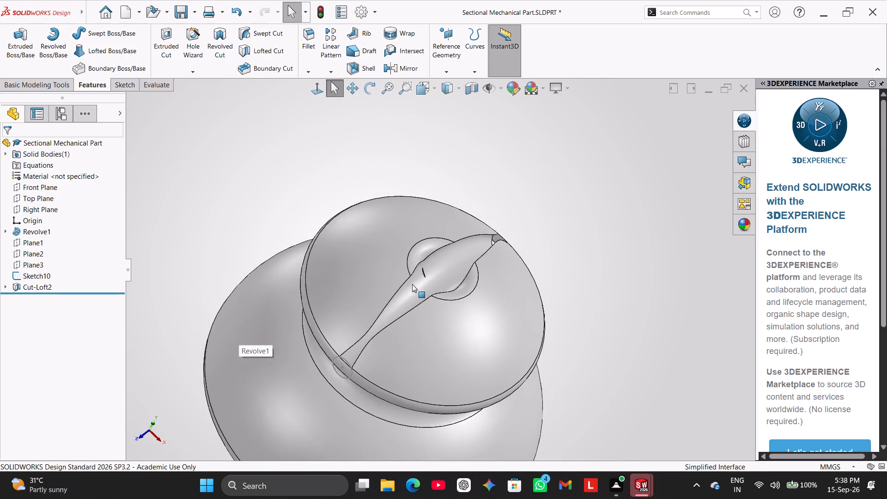
{"action": "middle_click_drag", "start_coordinate": [564, 254], "coordinate": [397, 335]}
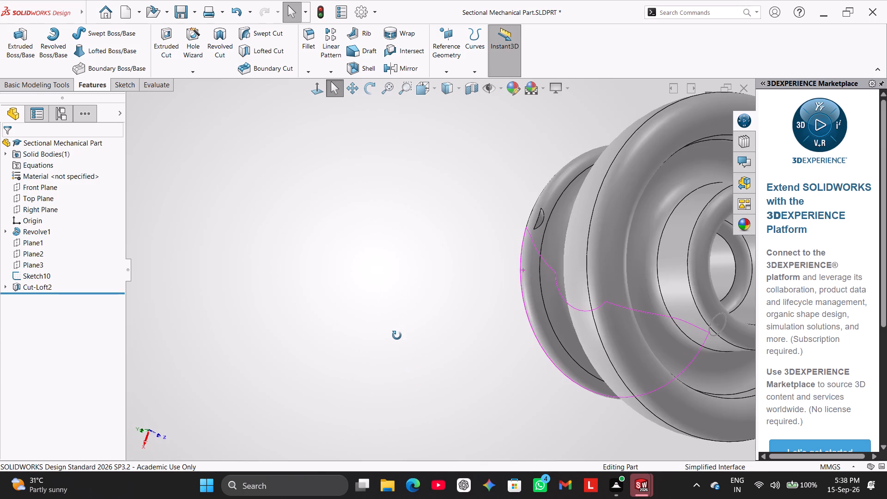
{"action": "middle_click_drag", "start_coordinate": [397, 335], "coordinate": [486, 292]}
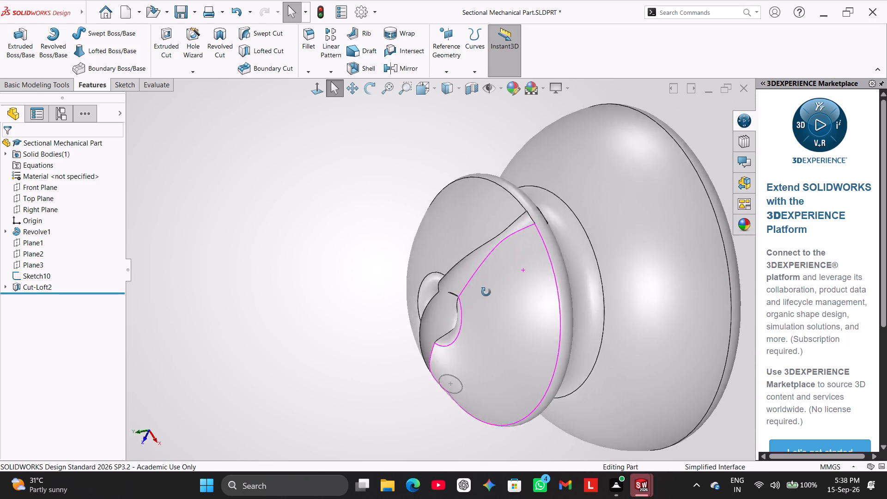
{"action": "middle_click_drag", "start_coordinate": [486, 292], "coordinate": [545, 223]}
{"action": "scroll", "coordinate": [330, 414], "scroll_direction": "down", "scroll_amount": 3}
{"action": "middle_click_drag", "start_coordinate": [430, 378], "coordinate": [446, 341]}
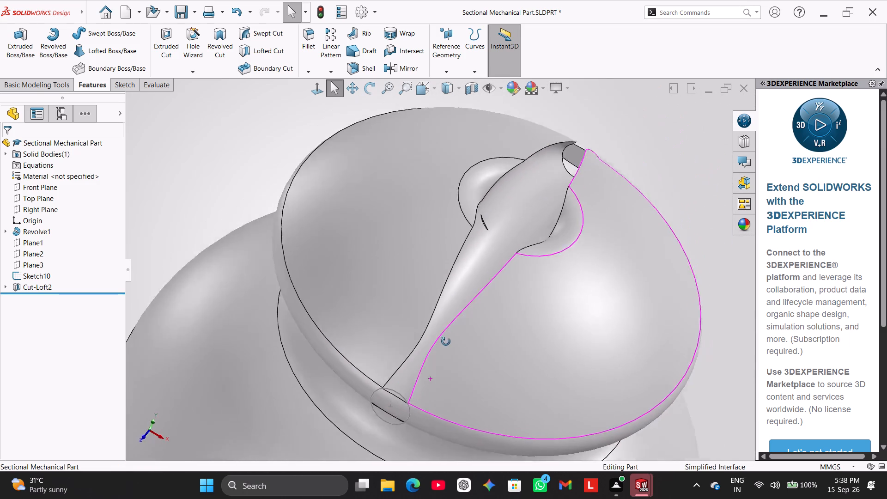
{"action": "middle_click_drag", "start_coordinate": [446, 341], "coordinate": [478, 260]}
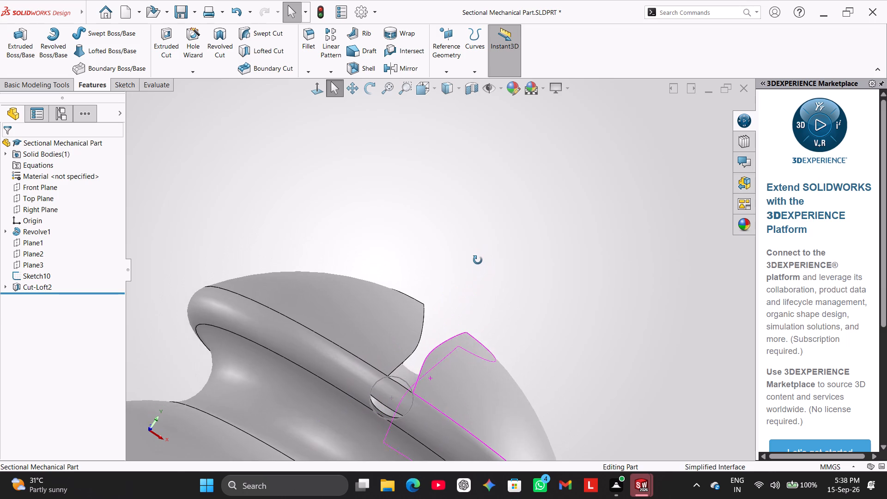
{"action": "middle_click_drag", "start_coordinate": [478, 260], "coordinate": [474, 268]}
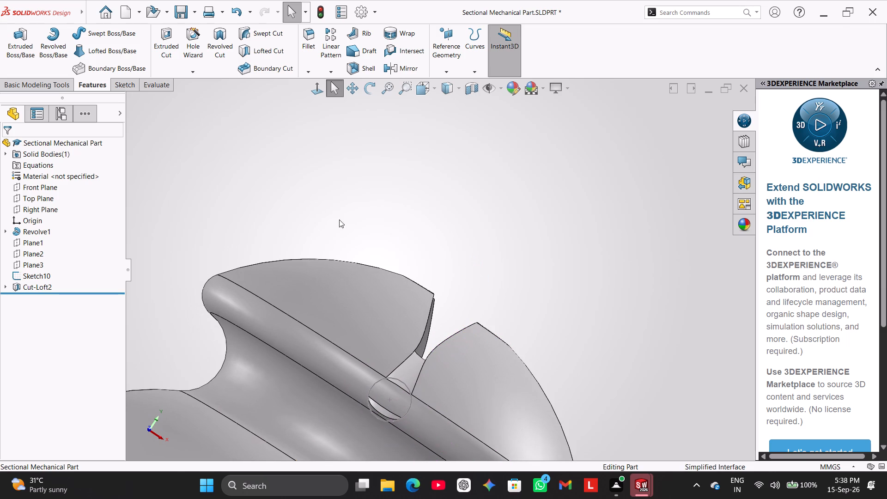
{"action": "scroll", "coordinate": [343, 229], "scroll_direction": "up", "scroll_amount": 2}
{"action": "scroll", "coordinate": [346, 233], "scroll_direction": "down", "scroll_amount": 1}
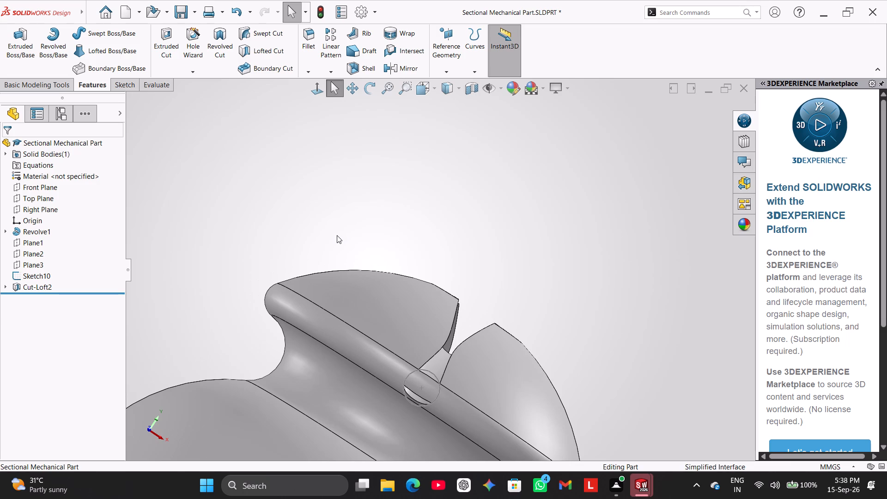
{"action": "scroll", "coordinate": [461, 337], "scroll_direction": "down", "scroll_amount": 2}
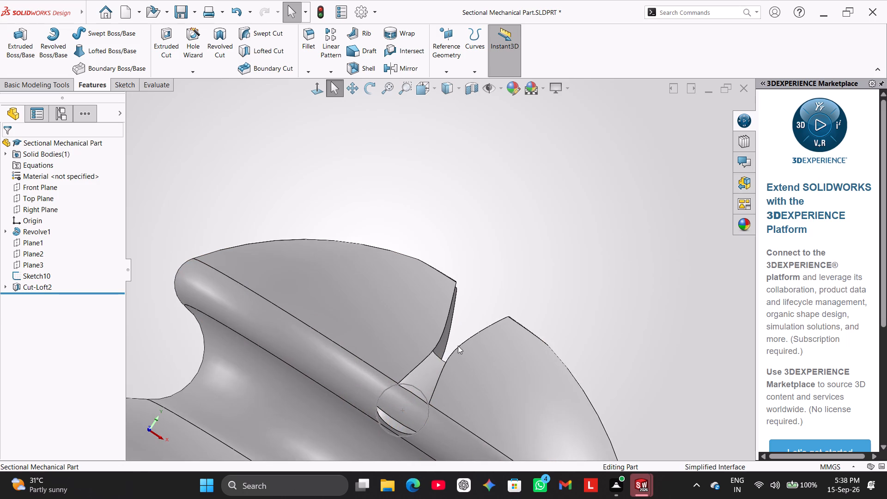
{"action": "scroll", "coordinate": [453, 358], "scroll_direction": "up", "scroll_amount": 1}
{"action": "right_click", "coordinate": [362, 171]}
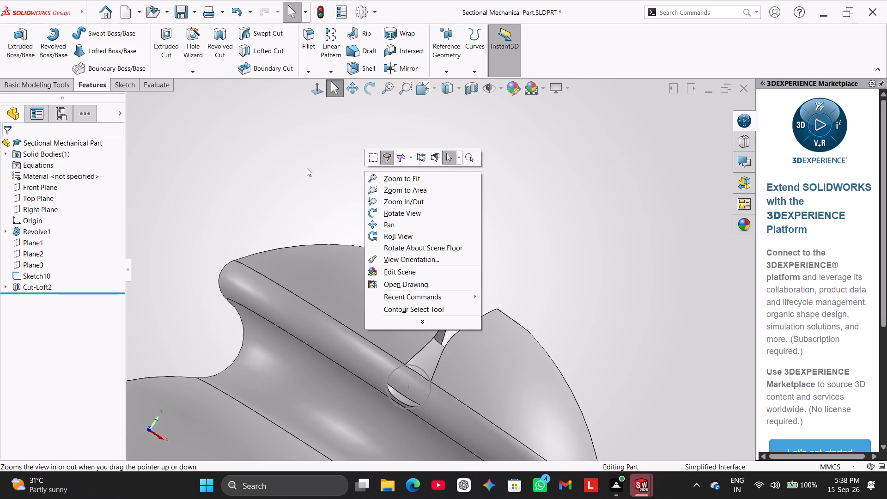
{"action": "left_click", "coordinate": [304, 166]}
{"action": "middle_click_drag", "start_coordinate": [313, 168], "coordinate": [263, 216]}
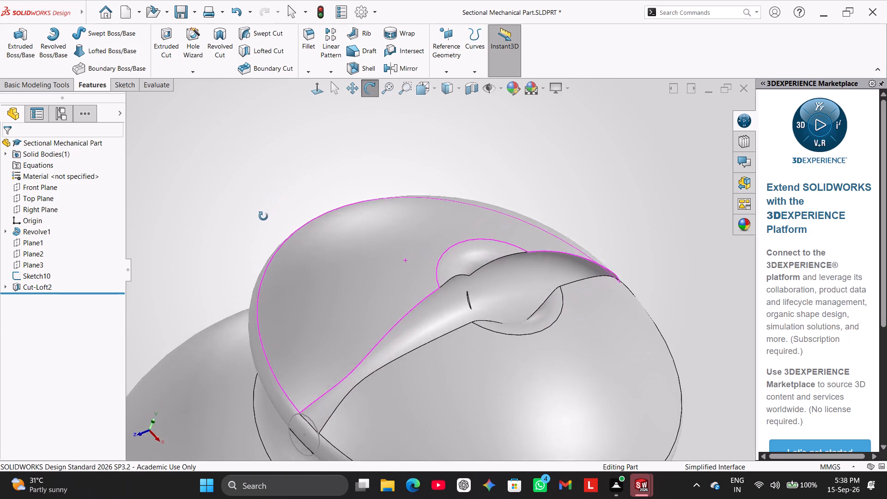
{"action": "middle_click_drag", "start_coordinate": [263, 216], "coordinate": [219, 324]}
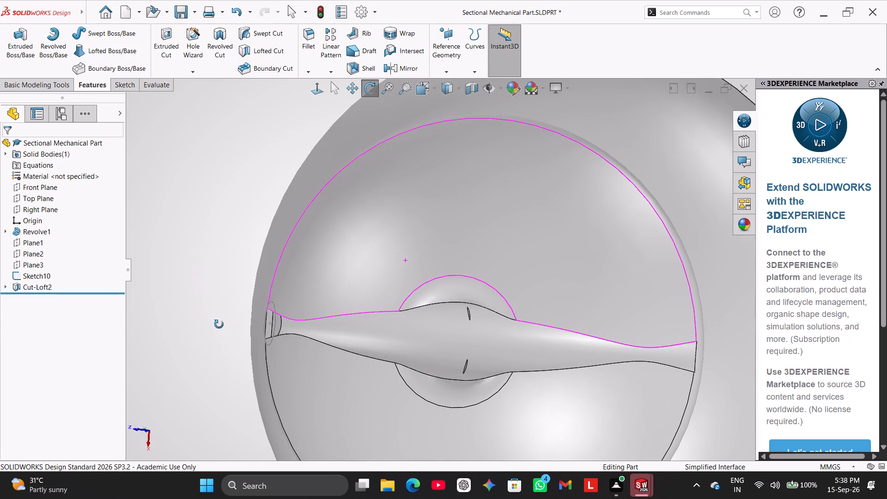
{"action": "middle_click_drag", "start_coordinate": [219, 324], "coordinate": [316, 266]}
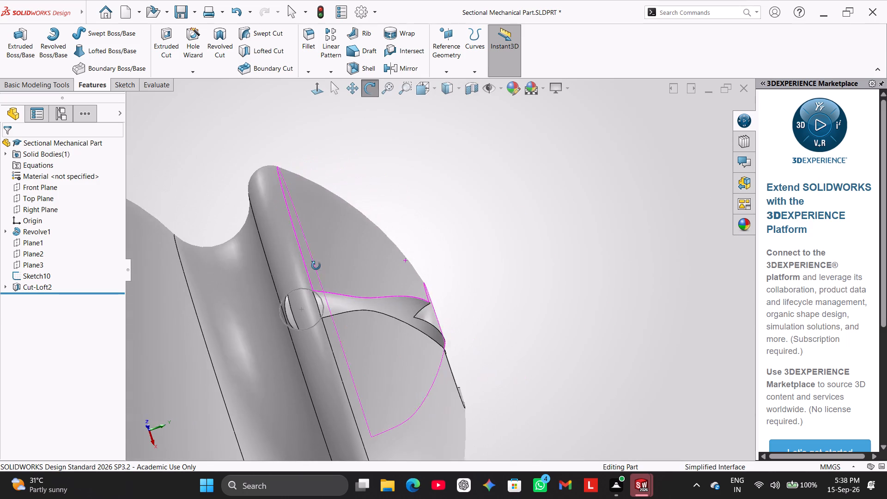
{"action": "middle_click_drag", "start_coordinate": [316, 266], "coordinate": [316, 266]}
{"action": "scroll", "coordinate": [316, 266], "scroll_direction": "up", "scroll_amount": 2}
Undo the lofted cut across the top of the part, leaving the Plane1 circle sketch closed.
{"action": "key", "text": "ctrl+z"}
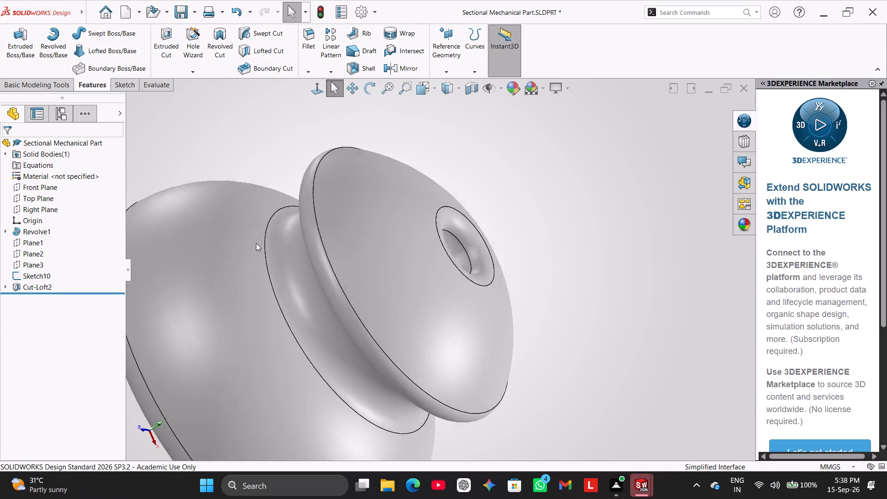
{"action": "key", "text": "ctrl+z"}
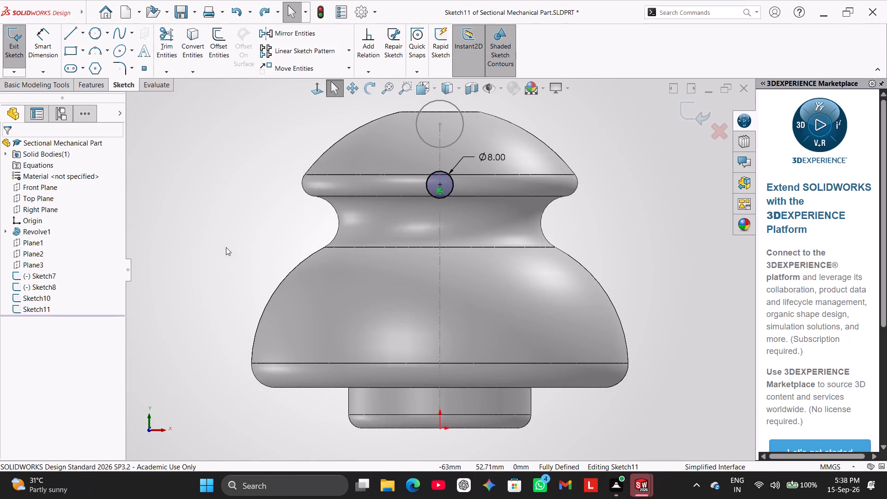
{"action": "middle_click_drag", "start_coordinate": [225, 241], "coordinate": [253, 325]}
{"action": "key", "text": "ctrl+y"}
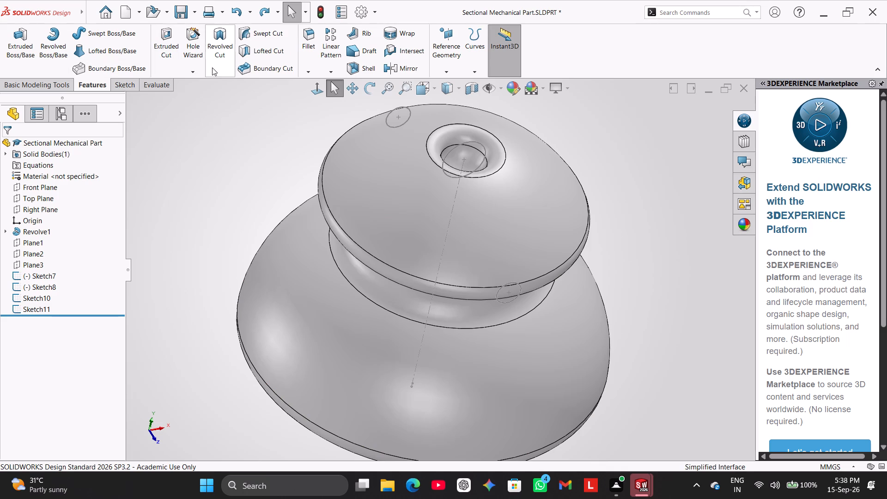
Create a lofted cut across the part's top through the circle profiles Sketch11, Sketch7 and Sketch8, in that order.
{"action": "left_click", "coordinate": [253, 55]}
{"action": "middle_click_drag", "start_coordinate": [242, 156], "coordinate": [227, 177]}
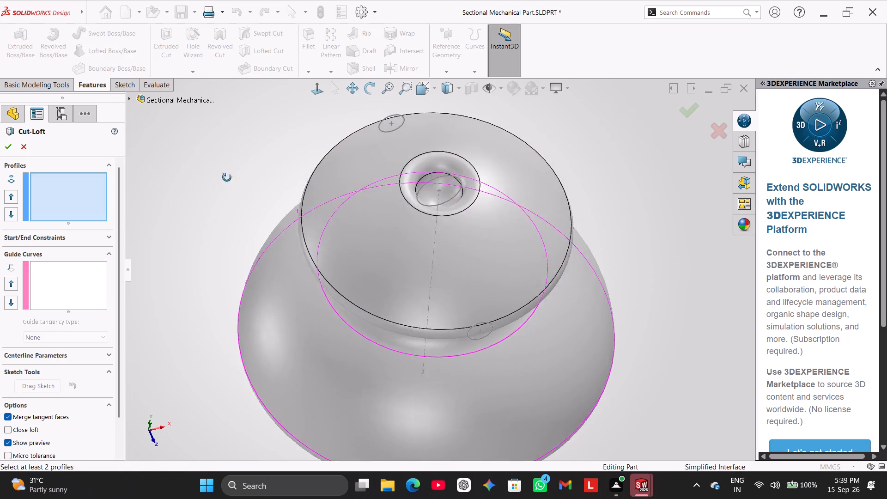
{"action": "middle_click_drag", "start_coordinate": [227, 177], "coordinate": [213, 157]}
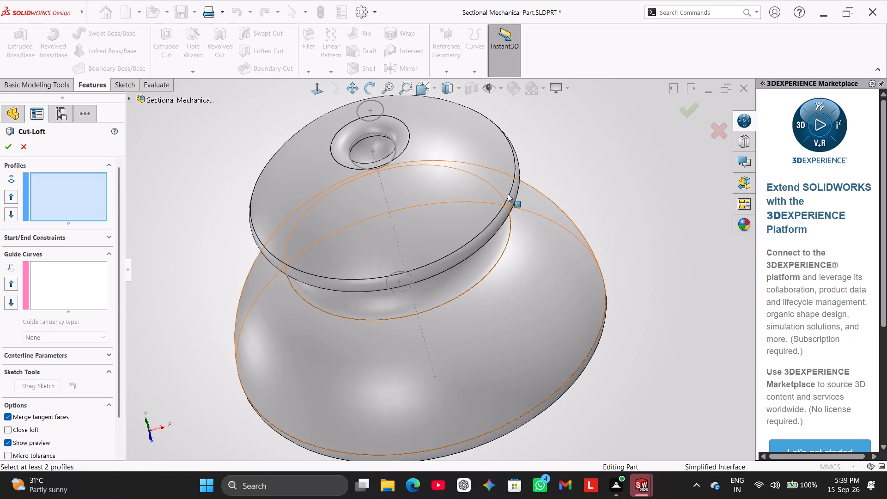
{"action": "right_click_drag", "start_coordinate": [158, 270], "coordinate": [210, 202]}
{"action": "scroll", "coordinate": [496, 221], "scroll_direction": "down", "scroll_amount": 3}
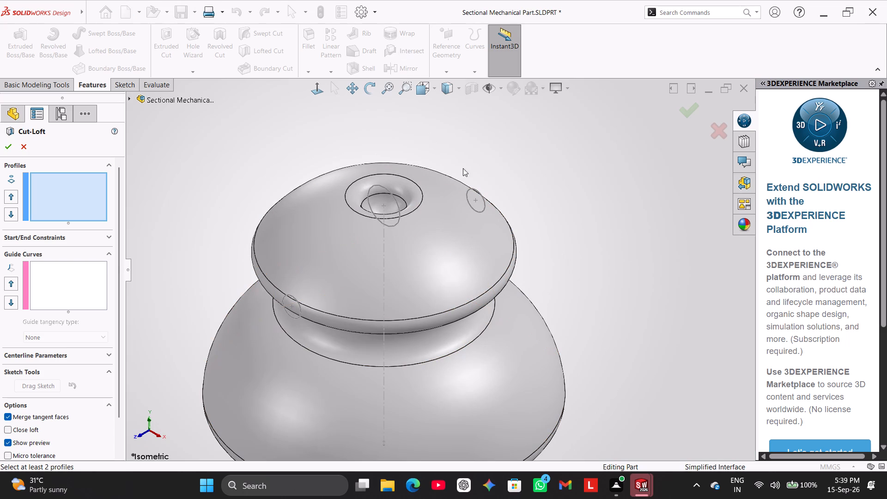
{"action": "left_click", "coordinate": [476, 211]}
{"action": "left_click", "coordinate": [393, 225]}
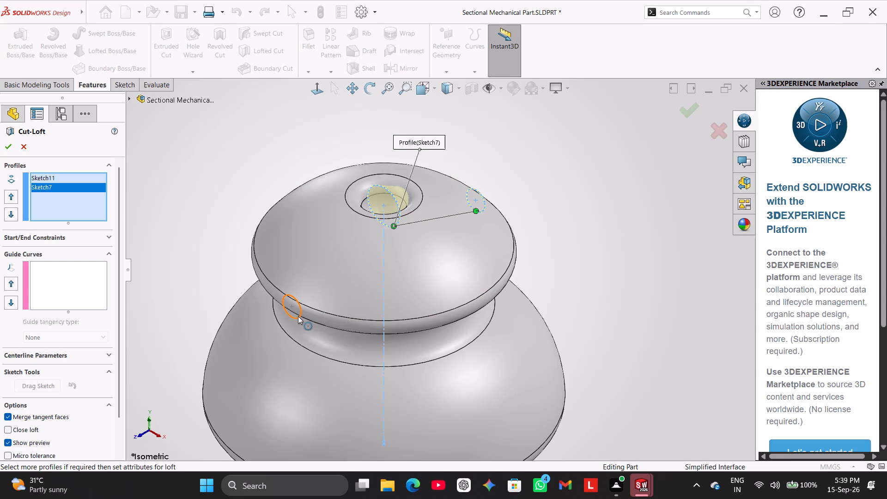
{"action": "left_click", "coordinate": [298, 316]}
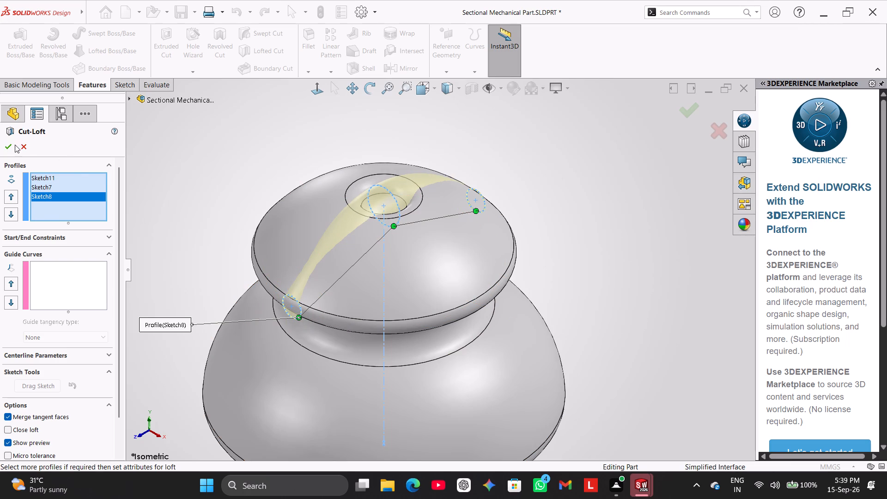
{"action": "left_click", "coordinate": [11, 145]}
Examine the lofted groove from several angles, checking its ends at the rim and its shape around the central hole.
{"action": "middle_click_drag", "start_coordinate": [194, 235], "coordinate": [262, 190]}
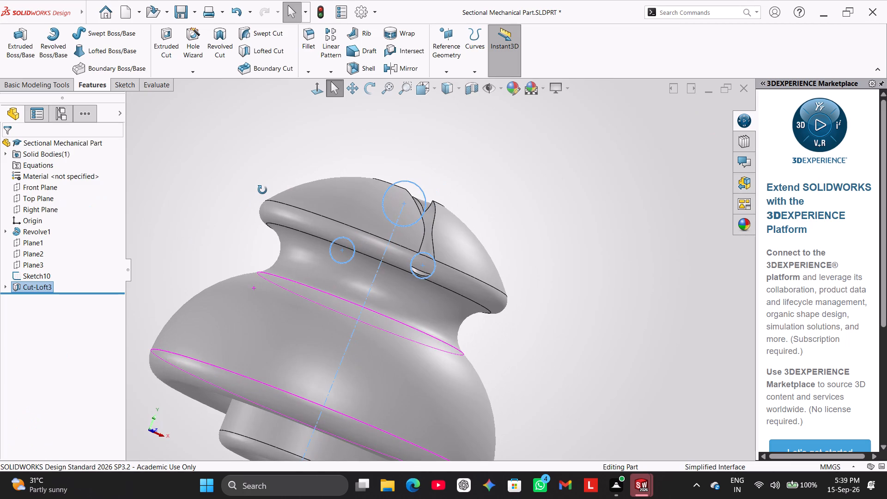
{"action": "middle_click_drag", "start_coordinate": [262, 190], "coordinate": [145, 319]}
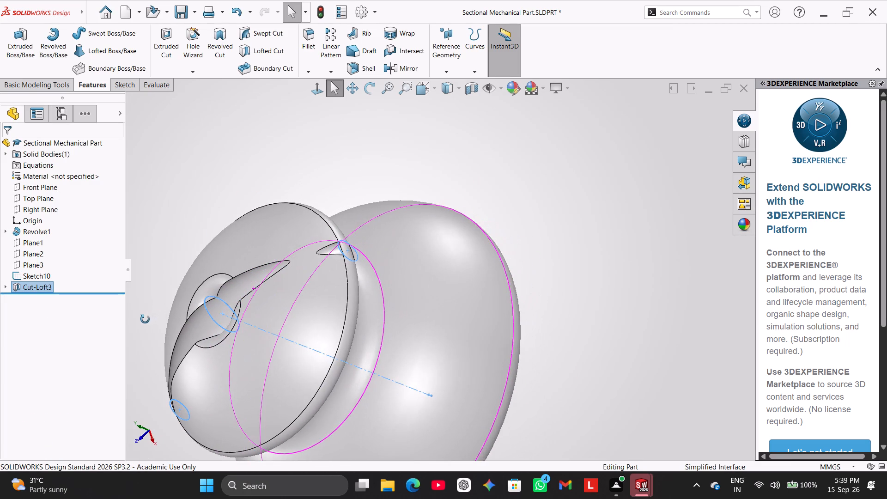
{"action": "middle_click_drag", "start_coordinate": [145, 319], "coordinate": [252, 209]}
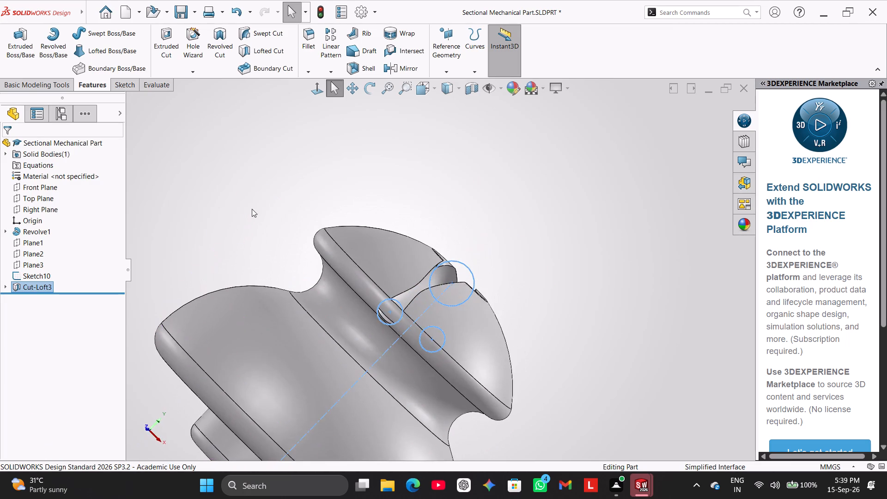
{"action": "scroll", "coordinate": [245, 198], "scroll_direction": "down", "scroll_amount": 3}
{"action": "scroll", "coordinate": [270, 206], "scroll_direction": "up", "scroll_amount": 2}
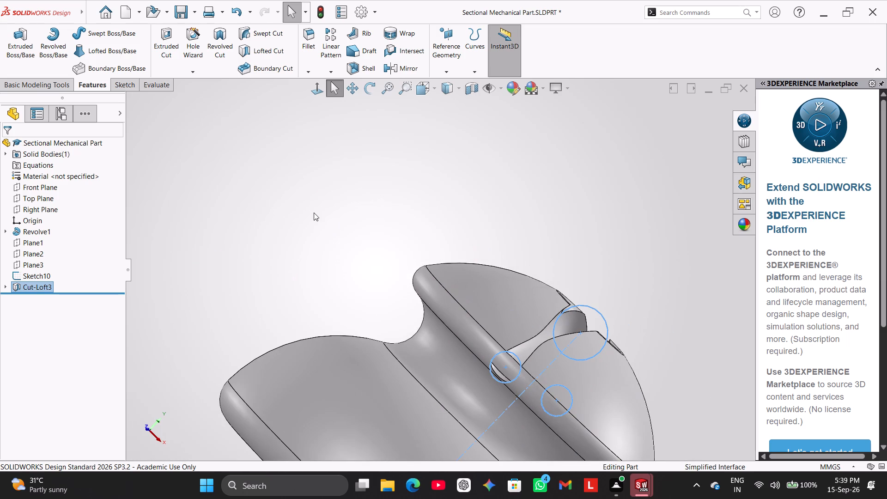
{"action": "right_click", "coordinate": [321, 215]}
{"action": "left_click", "coordinate": [301, 177]}
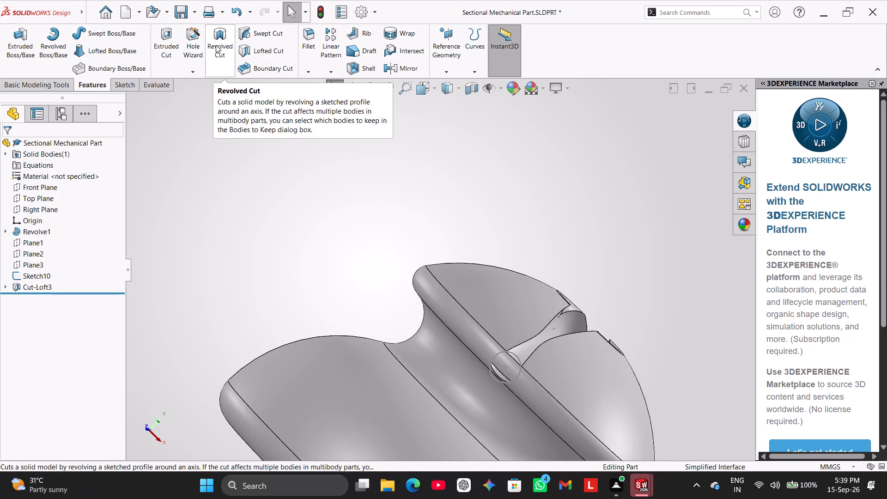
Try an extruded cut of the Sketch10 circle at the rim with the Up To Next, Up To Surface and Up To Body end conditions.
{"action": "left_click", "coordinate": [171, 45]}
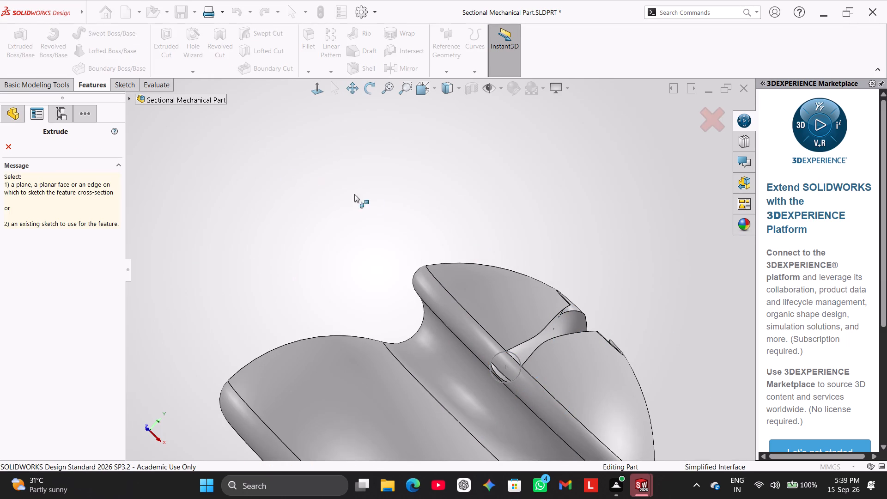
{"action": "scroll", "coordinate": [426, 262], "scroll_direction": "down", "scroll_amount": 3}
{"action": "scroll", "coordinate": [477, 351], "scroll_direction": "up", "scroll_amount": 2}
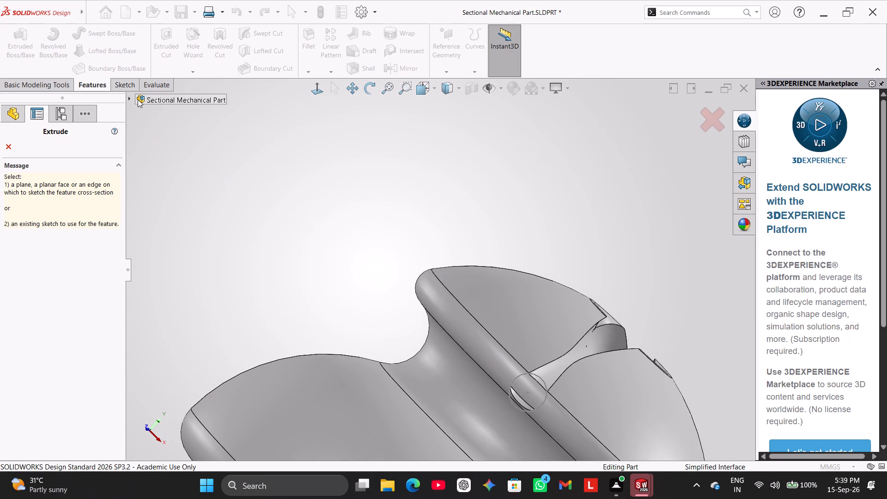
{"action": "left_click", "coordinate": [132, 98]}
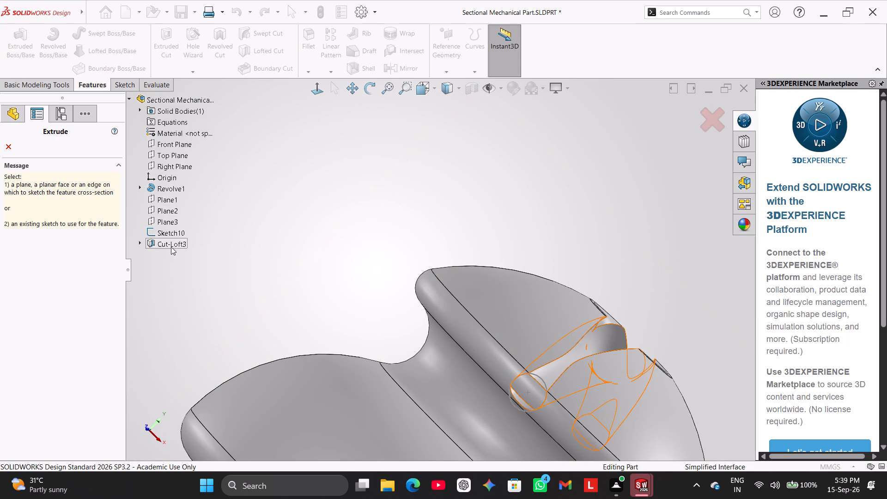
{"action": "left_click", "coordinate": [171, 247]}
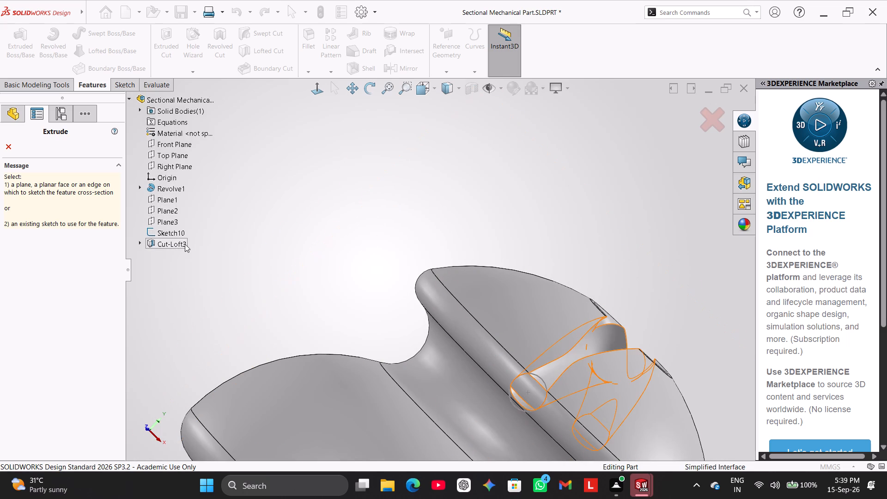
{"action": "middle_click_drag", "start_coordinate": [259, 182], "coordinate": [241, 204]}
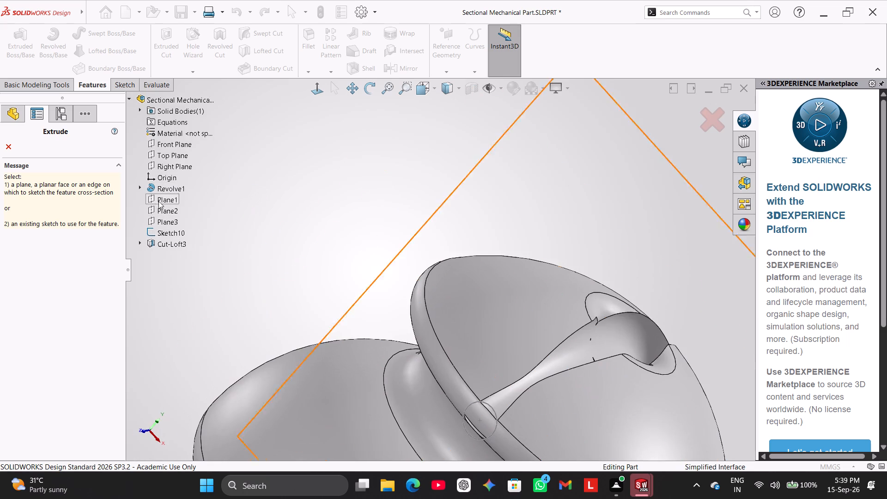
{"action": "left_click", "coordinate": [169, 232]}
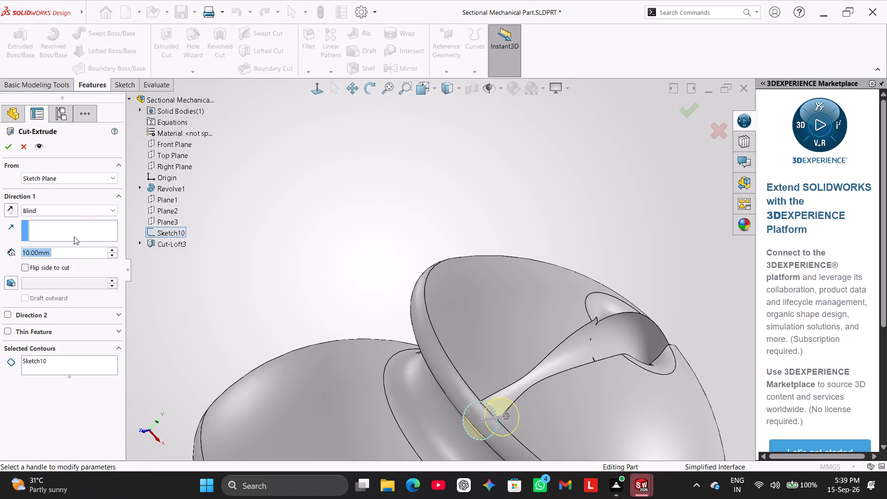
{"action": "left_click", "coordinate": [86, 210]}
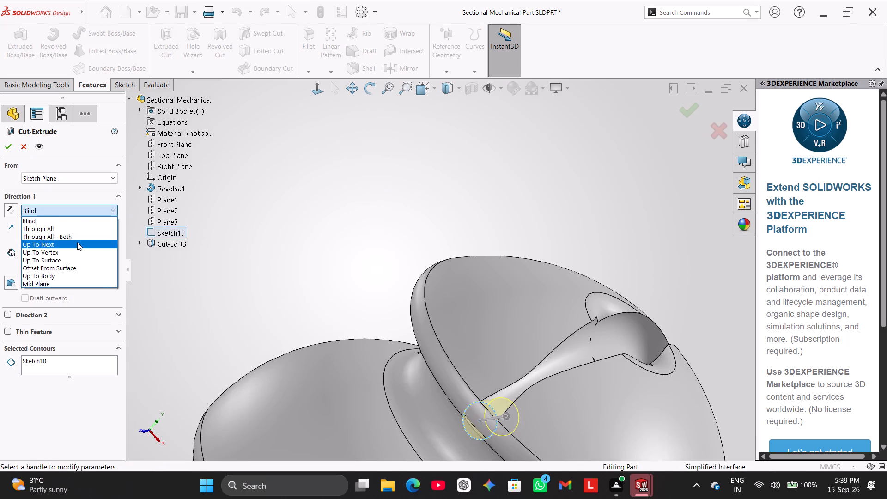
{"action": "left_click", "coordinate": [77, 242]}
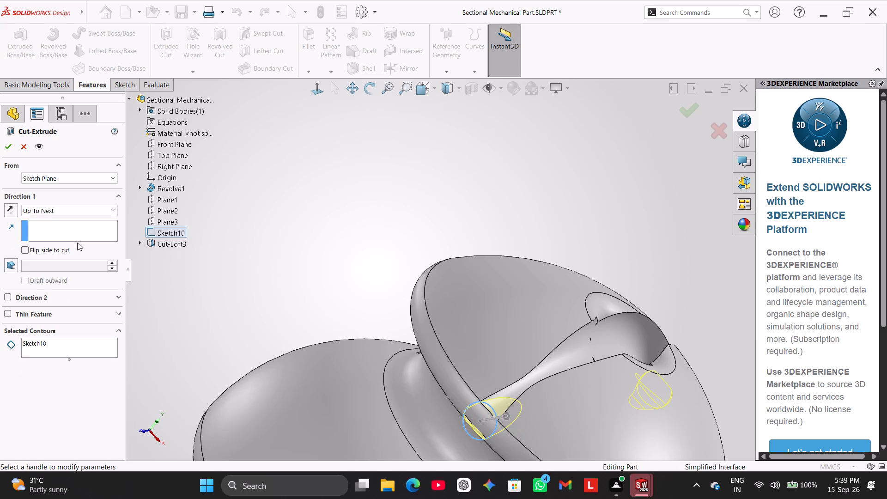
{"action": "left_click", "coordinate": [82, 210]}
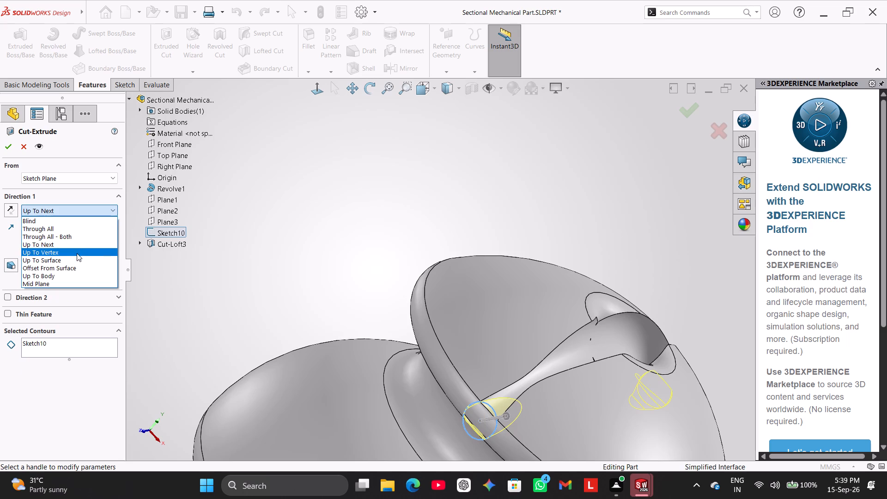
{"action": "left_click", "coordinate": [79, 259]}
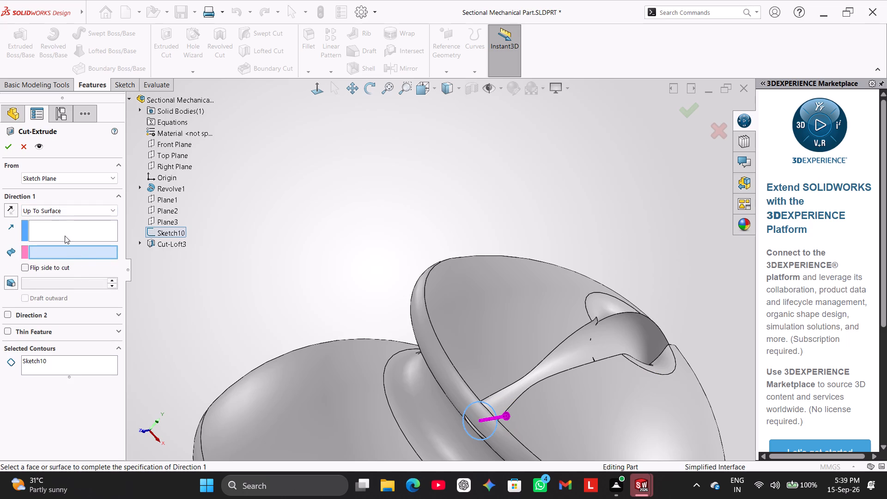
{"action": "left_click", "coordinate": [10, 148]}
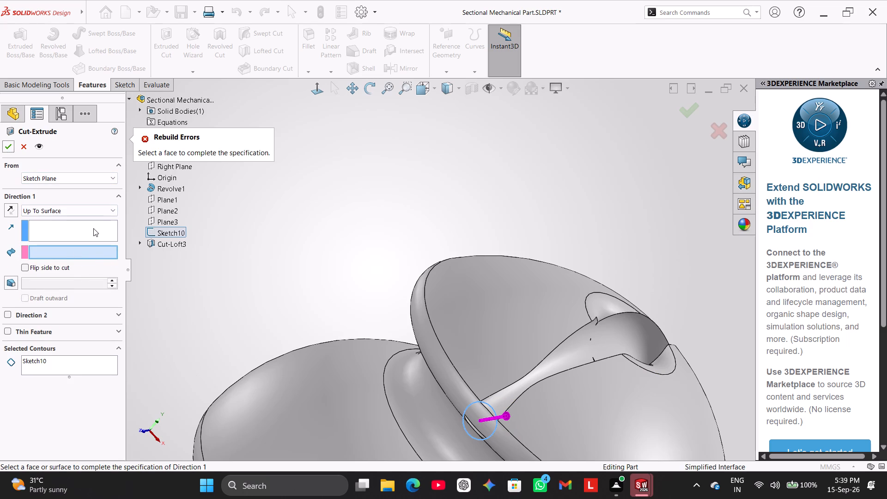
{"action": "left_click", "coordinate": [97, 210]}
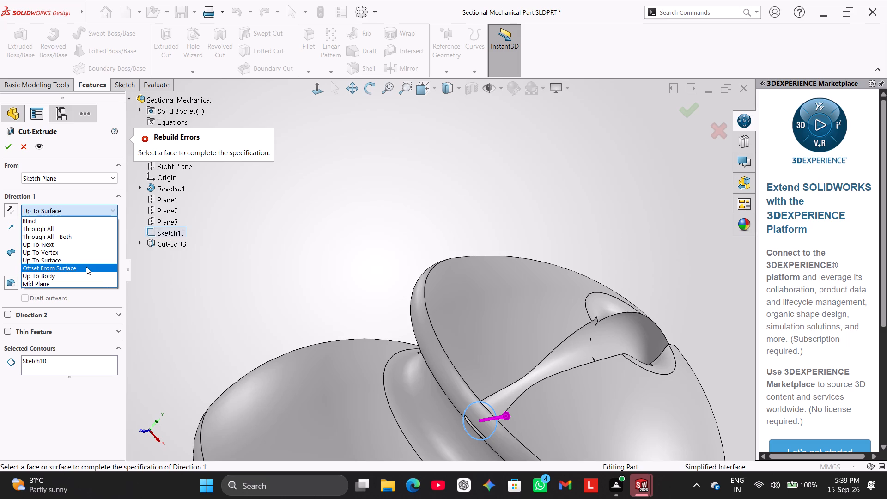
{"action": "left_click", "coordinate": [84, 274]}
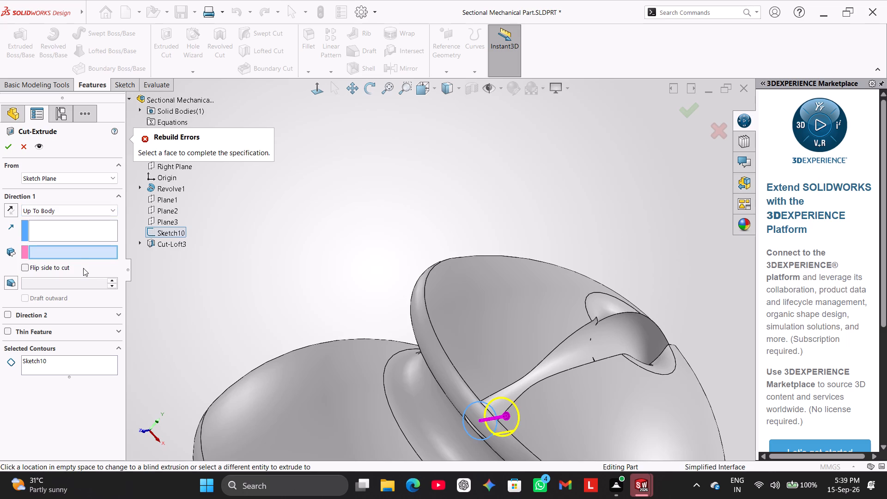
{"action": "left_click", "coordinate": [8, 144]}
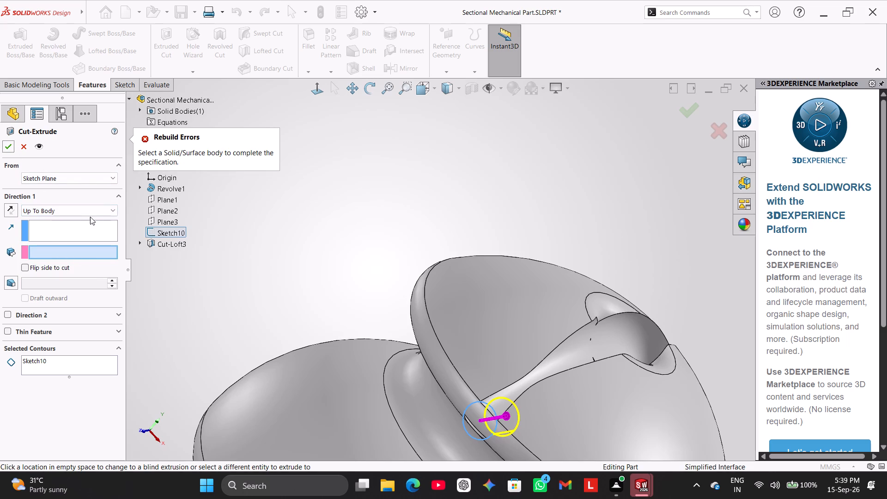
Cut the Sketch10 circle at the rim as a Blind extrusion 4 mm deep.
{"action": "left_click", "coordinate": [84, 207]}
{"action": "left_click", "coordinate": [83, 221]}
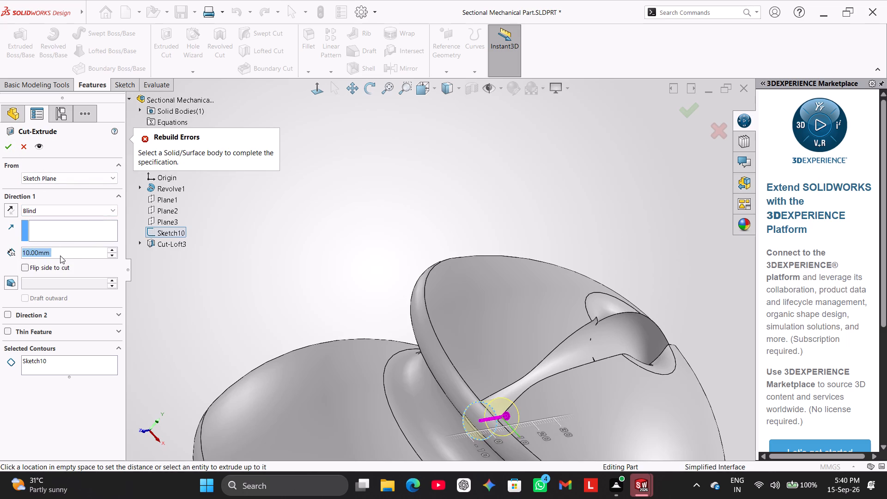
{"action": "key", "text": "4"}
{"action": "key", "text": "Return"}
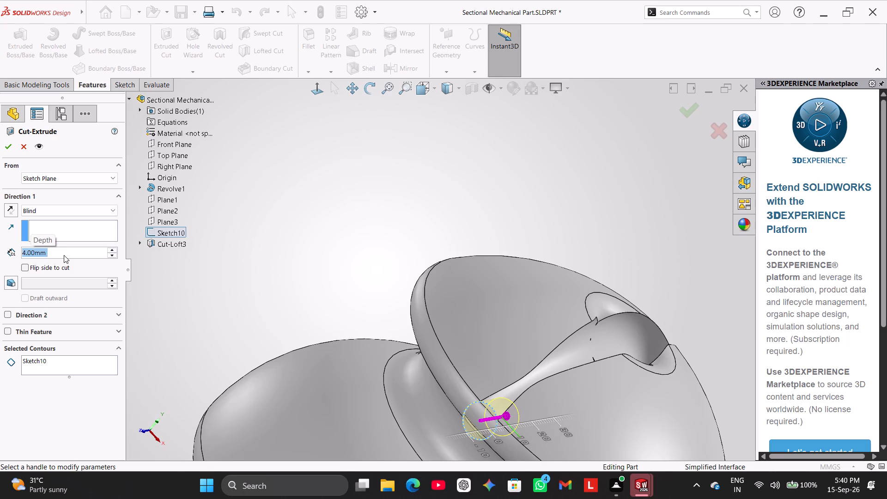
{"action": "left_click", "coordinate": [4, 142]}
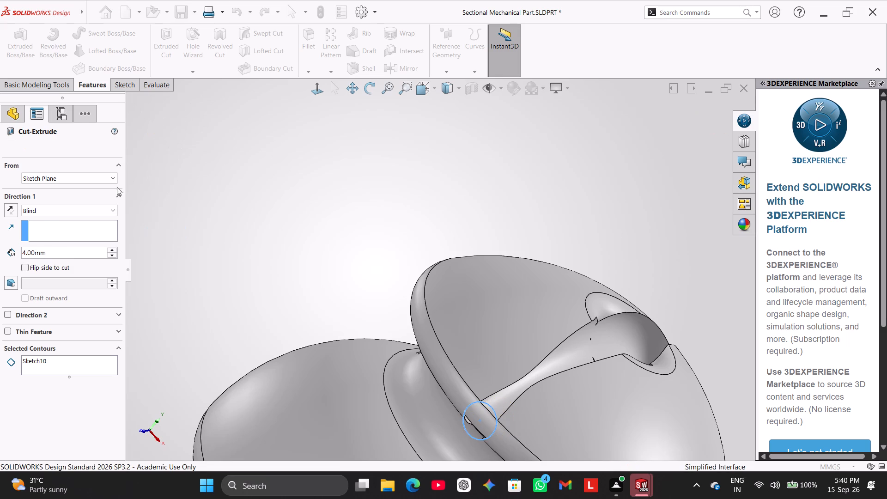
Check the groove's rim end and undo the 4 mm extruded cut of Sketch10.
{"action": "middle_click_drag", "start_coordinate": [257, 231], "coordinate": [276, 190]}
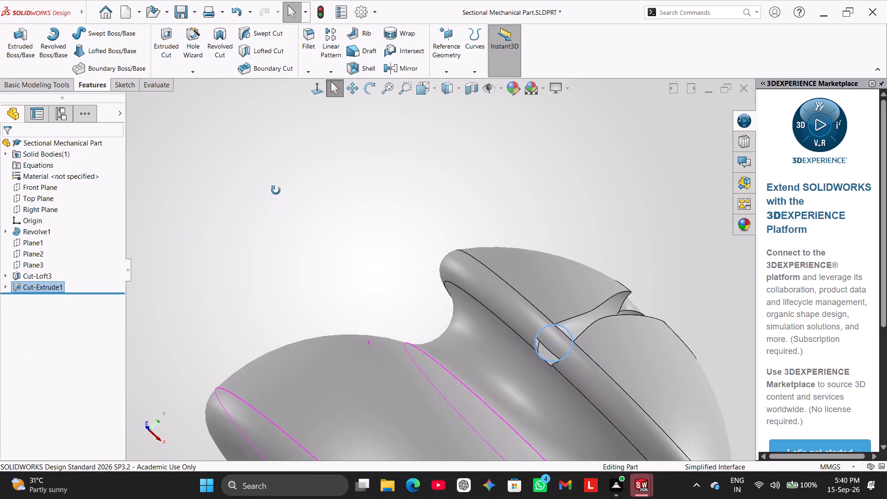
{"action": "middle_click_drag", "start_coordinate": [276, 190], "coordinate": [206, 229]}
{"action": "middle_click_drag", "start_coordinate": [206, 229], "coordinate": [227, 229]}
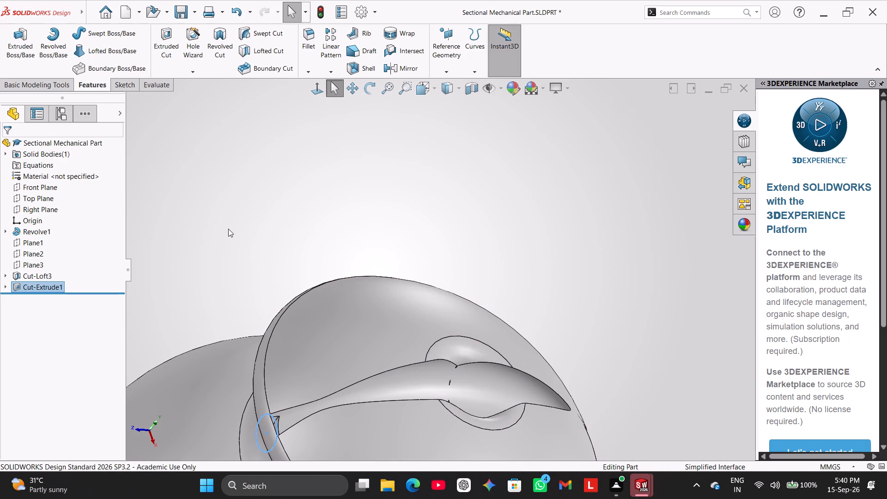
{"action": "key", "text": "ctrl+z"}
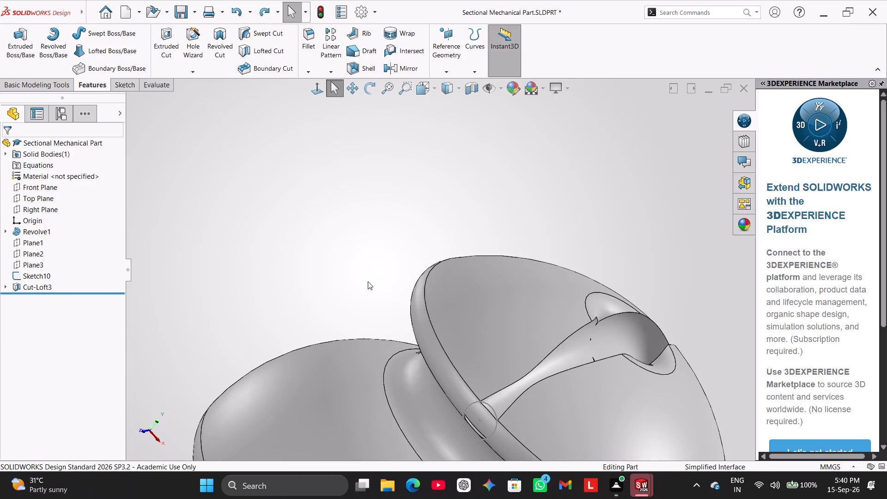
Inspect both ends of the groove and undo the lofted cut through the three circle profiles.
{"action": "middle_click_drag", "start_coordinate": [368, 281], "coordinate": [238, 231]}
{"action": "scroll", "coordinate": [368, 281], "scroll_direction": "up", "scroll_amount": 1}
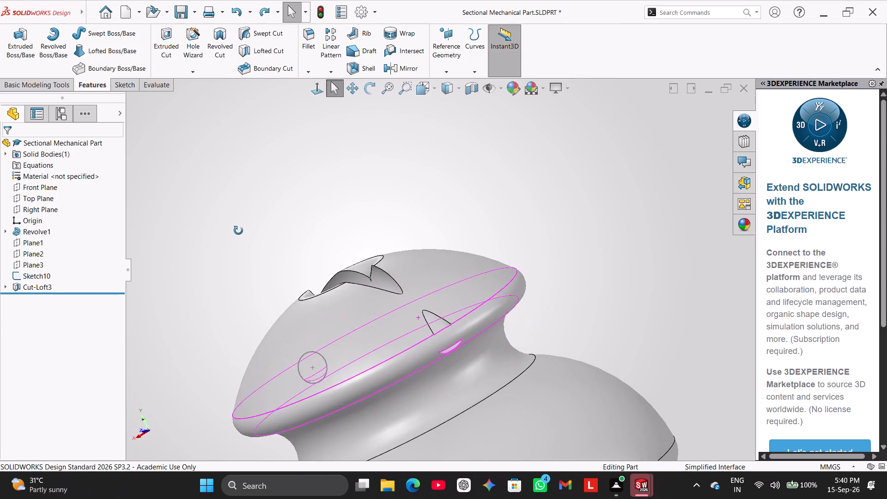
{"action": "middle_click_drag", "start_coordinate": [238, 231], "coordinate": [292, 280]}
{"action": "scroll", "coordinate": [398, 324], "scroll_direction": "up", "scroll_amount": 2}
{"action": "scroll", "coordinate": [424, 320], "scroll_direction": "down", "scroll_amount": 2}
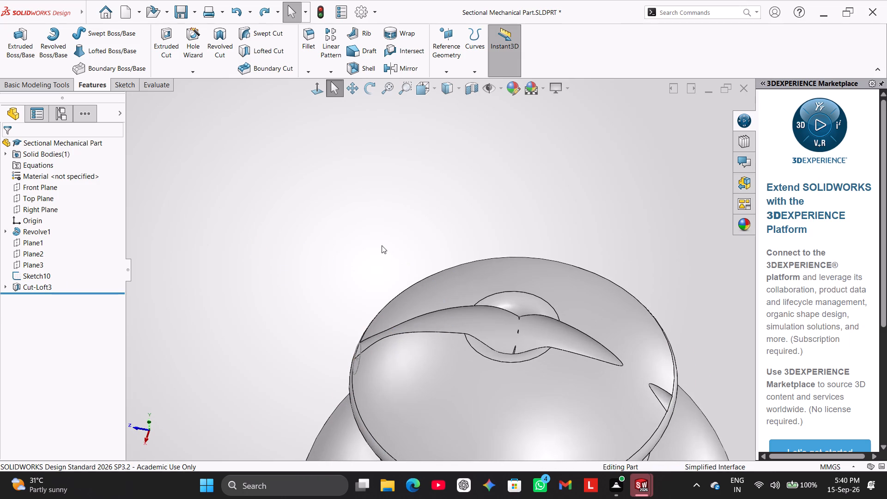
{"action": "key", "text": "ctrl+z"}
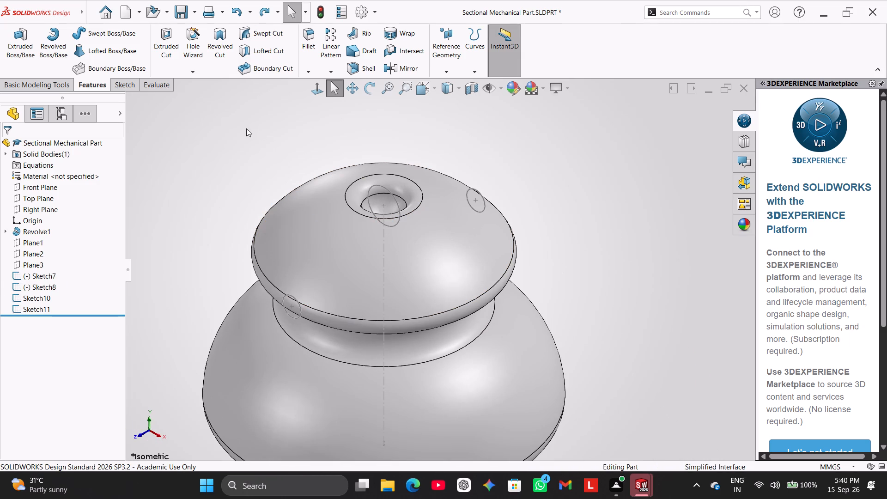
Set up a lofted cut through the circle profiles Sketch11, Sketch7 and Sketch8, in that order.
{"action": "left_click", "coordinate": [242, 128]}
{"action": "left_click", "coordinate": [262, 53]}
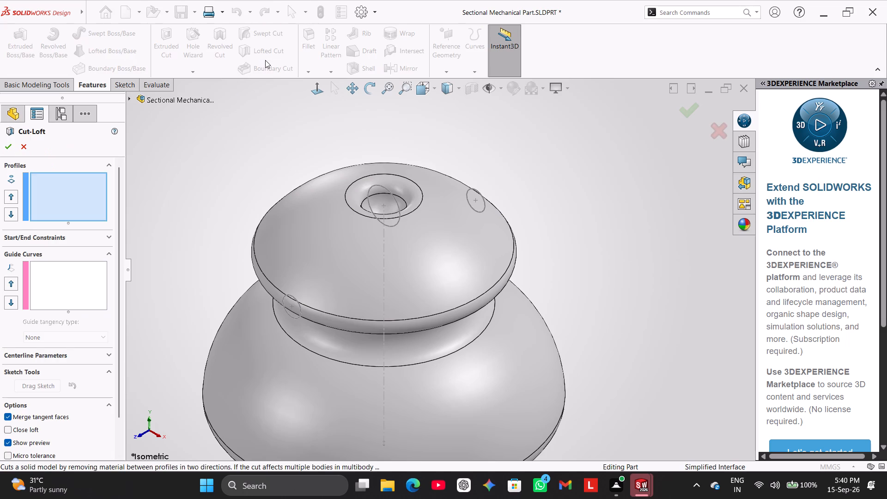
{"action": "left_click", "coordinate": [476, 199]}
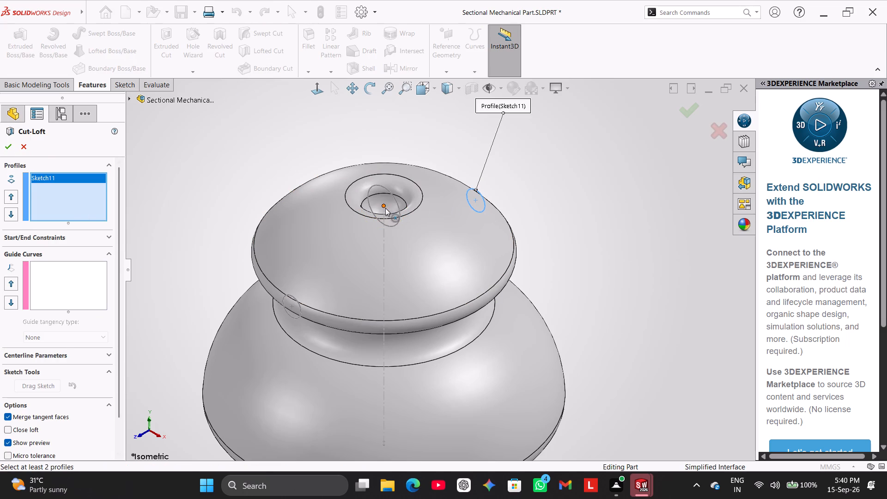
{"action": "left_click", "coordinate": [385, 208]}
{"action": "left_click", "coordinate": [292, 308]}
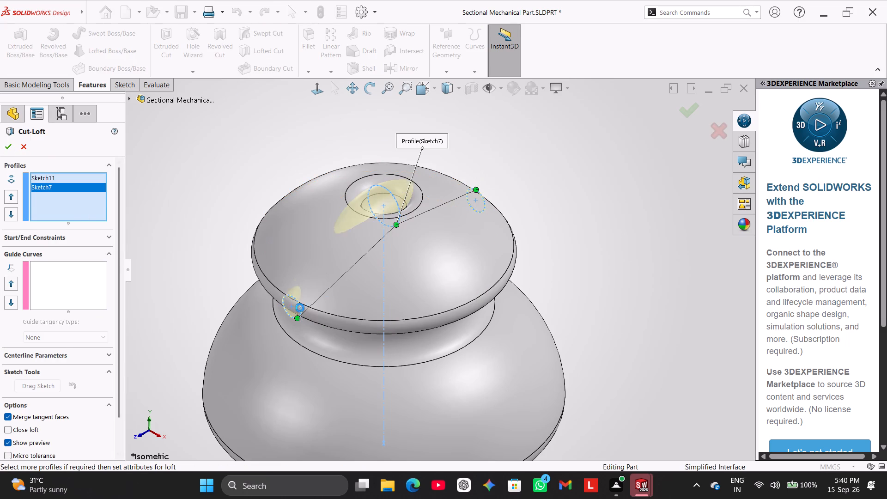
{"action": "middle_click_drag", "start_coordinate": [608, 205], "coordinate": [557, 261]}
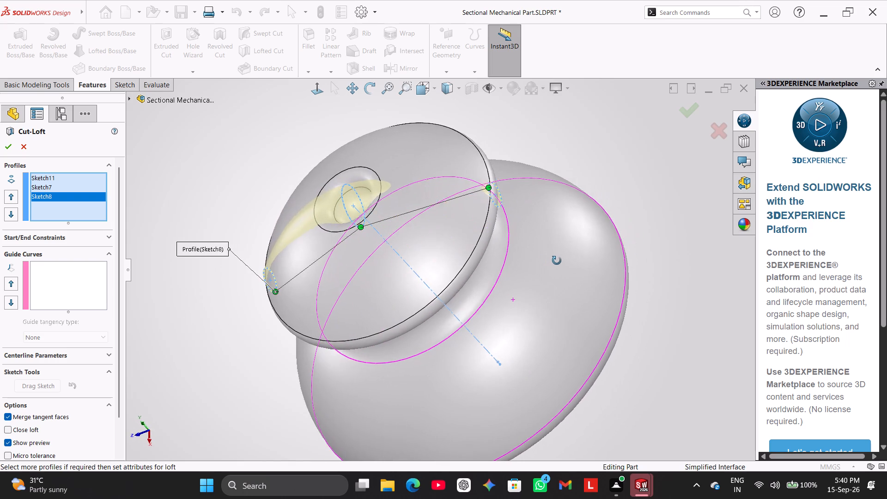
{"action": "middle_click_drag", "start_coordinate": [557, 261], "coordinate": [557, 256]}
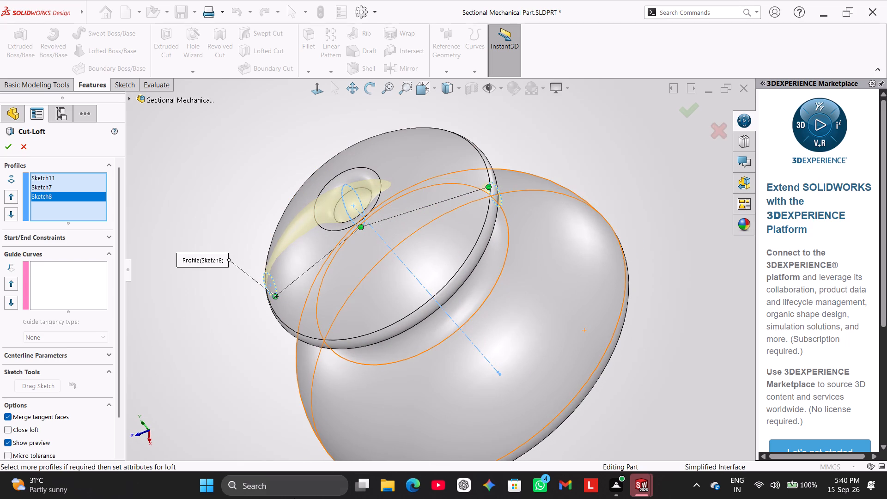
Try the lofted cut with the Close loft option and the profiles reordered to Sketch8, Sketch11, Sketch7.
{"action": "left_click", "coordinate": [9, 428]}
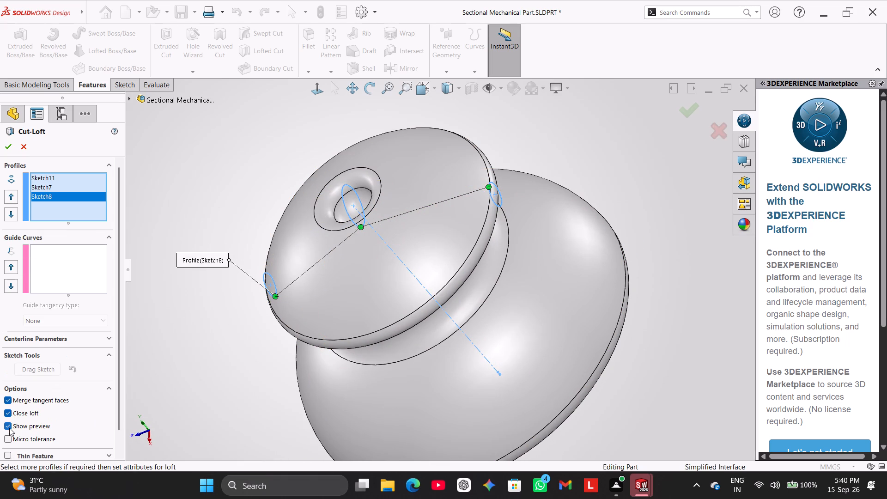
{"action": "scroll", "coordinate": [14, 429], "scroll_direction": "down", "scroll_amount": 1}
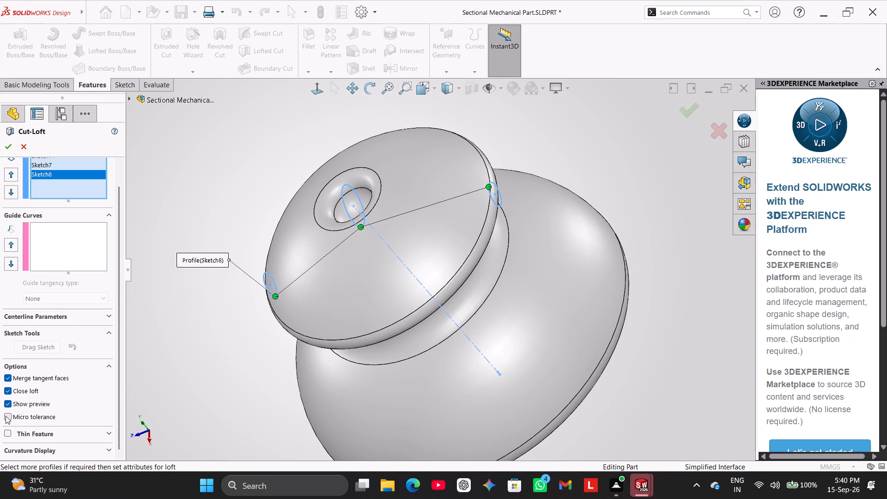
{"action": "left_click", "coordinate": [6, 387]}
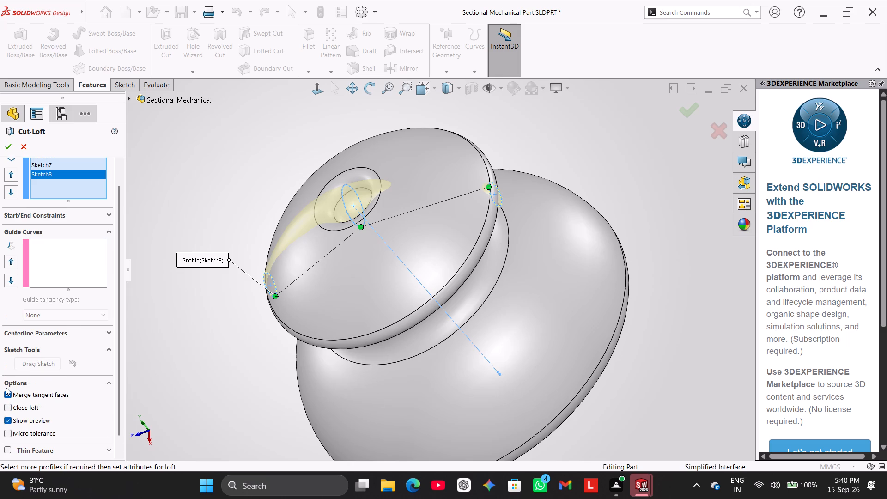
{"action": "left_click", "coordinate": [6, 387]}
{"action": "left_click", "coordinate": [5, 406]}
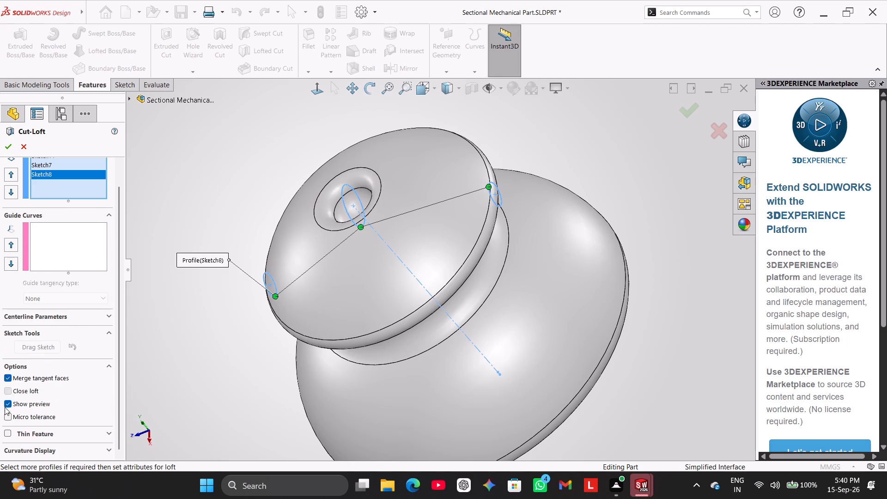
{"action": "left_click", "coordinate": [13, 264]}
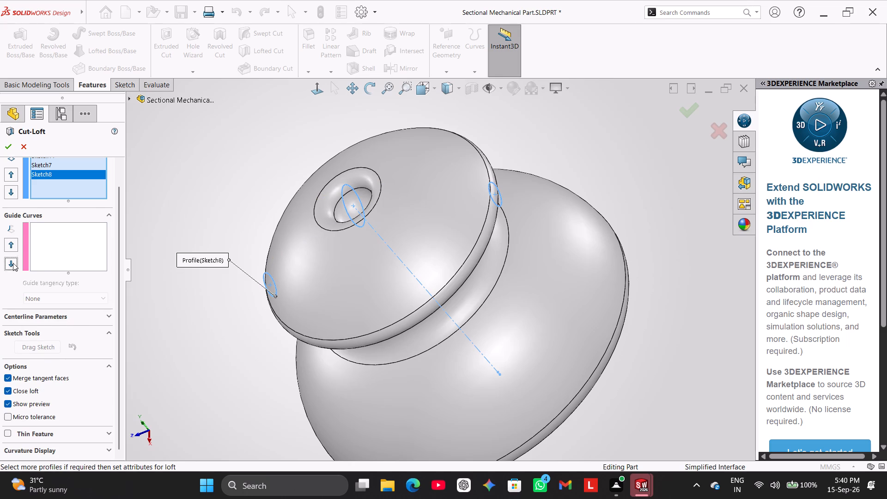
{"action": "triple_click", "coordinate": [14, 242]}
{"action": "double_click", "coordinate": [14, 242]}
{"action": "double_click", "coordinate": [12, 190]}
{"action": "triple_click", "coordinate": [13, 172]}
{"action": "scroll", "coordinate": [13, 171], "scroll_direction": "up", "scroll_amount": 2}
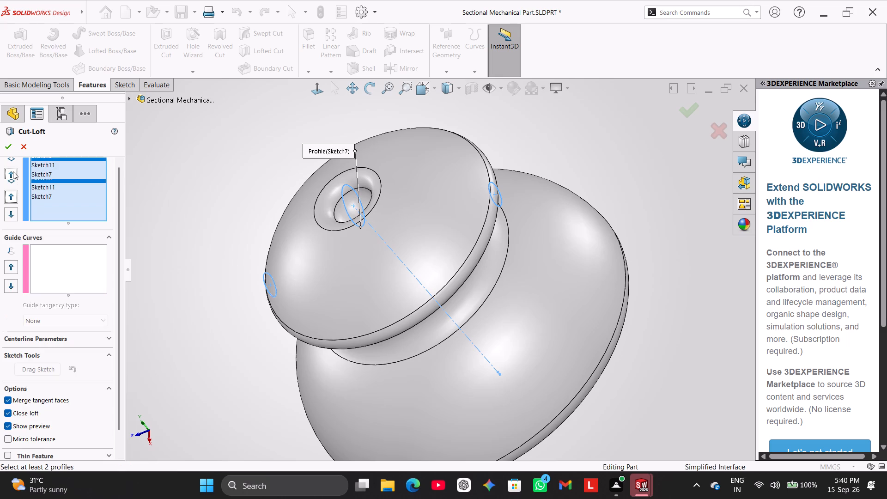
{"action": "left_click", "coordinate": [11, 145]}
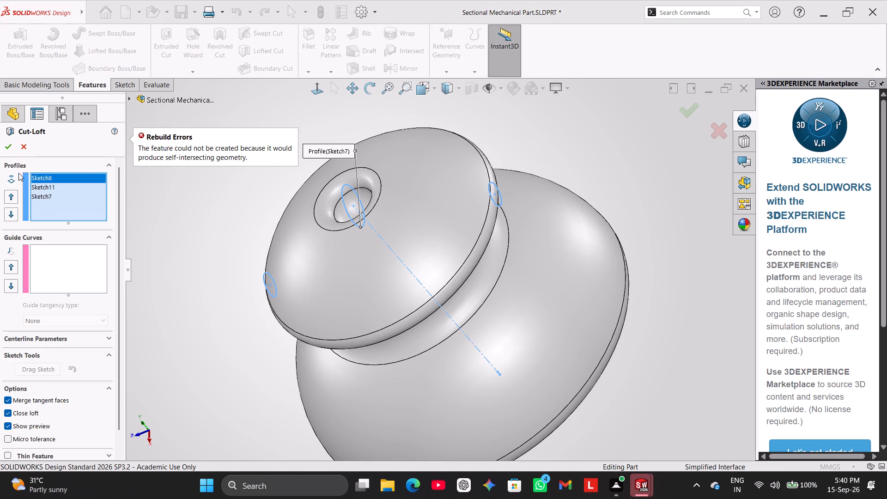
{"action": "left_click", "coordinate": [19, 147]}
Set up an open lofted cut through the circle profiles Sketch11, Sketch7 and Sketch8, picking each circle near its upper edge.
{"action": "left_click", "coordinate": [260, 50]}
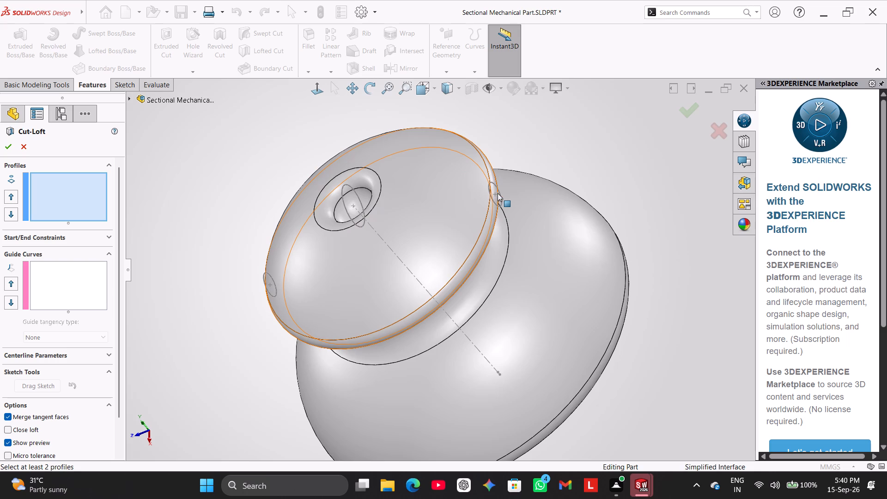
{"action": "scroll", "coordinate": [495, 194], "scroll_direction": "down", "scroll_amount": 3}
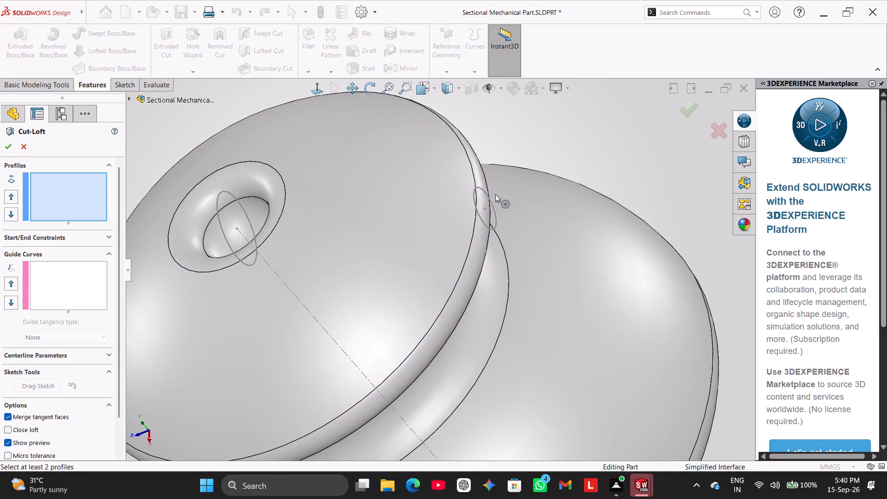
{"action": "scroll", "coordinate": [473, 226], "scroll_direction": "up", "scroll_amount": 2}
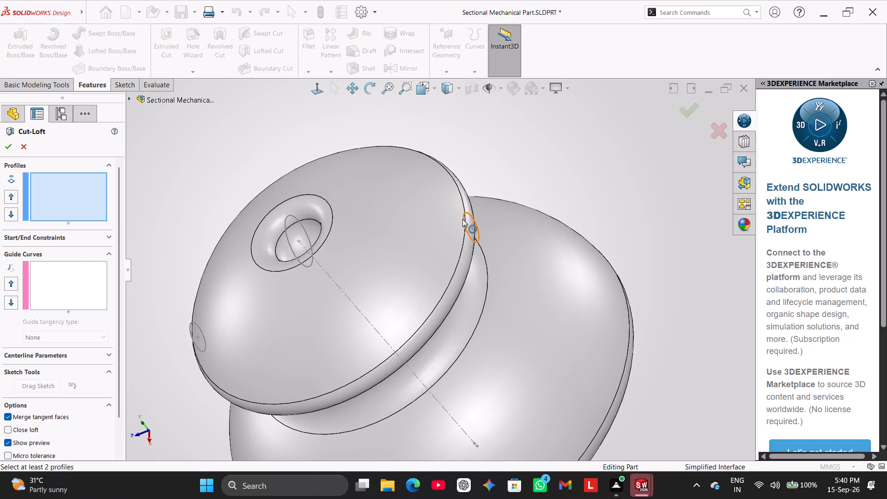
{"action": "left_click", "coordinate": [462, 219]}
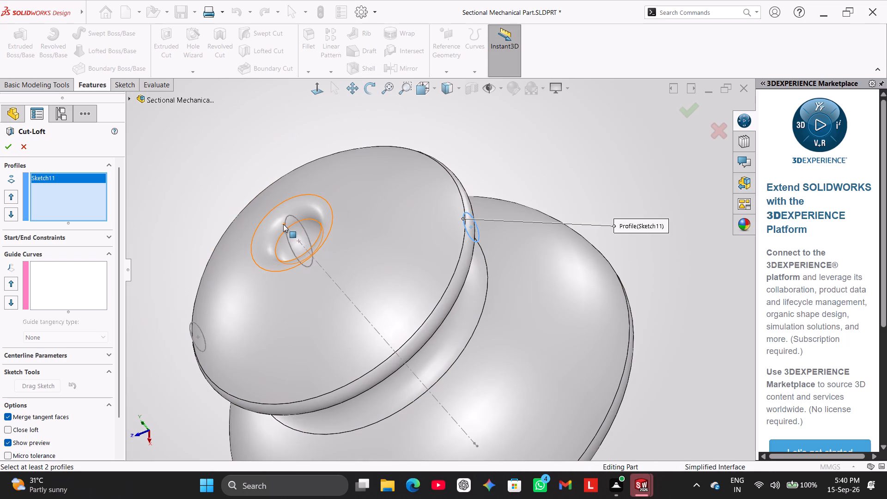
{"action": "left_click", "coordinate": [284, 225]}
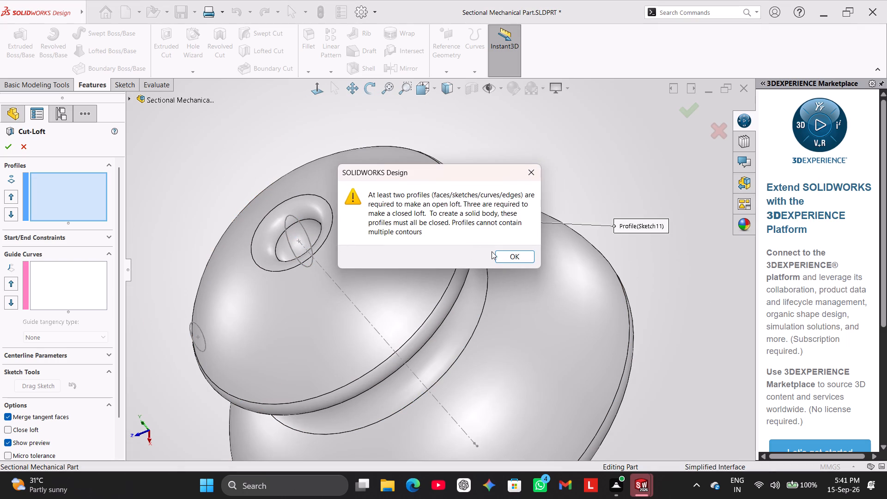
{"action": "left_click", "coordinate": [508, 259]}
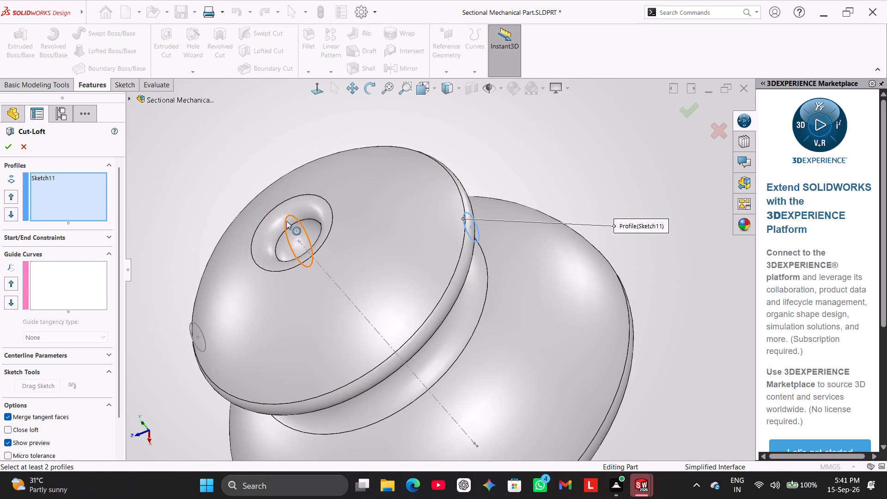
{"action": "left_click", "coordinate": [285, 220]}
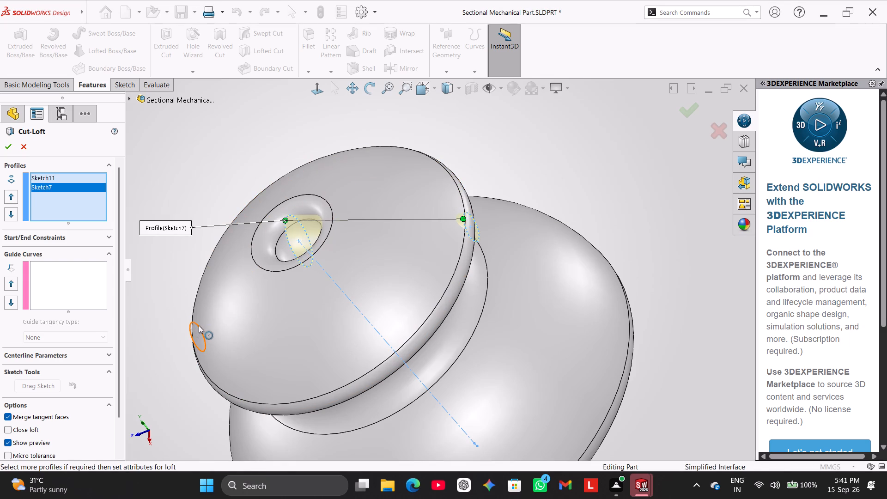
{"action": "left_click", "coordinate": [199, 325]}
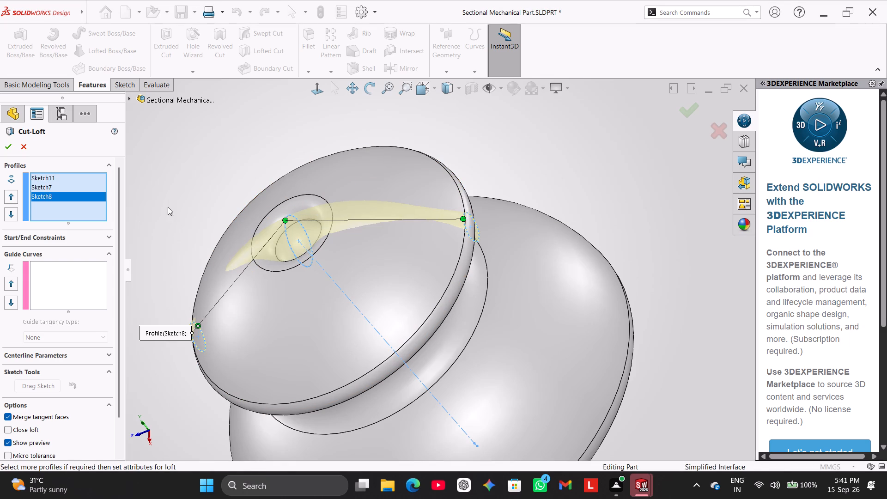
Remove the Sketch8 circle at the rim from the loft profiles and add it again as the third profile.
{"action": "middle_click_drag", "start_coordinate": [167, 205], "coordinate": [187, 204]}
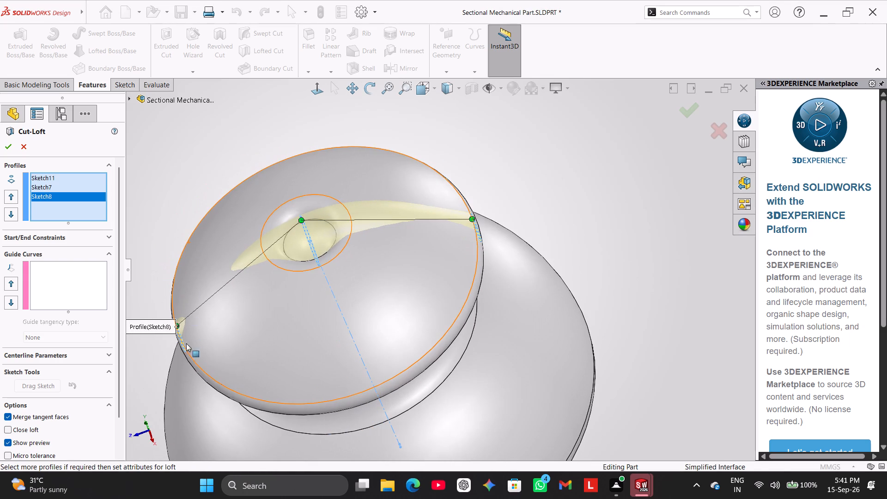
{"action": "scroll", "coordinate": [169, 319], "scroll_direction": "down", "scroll_amount": 3}
{"action": "middle_click_drag", "start_coordinate": [202, 328], "coordinate": [249, 280]}
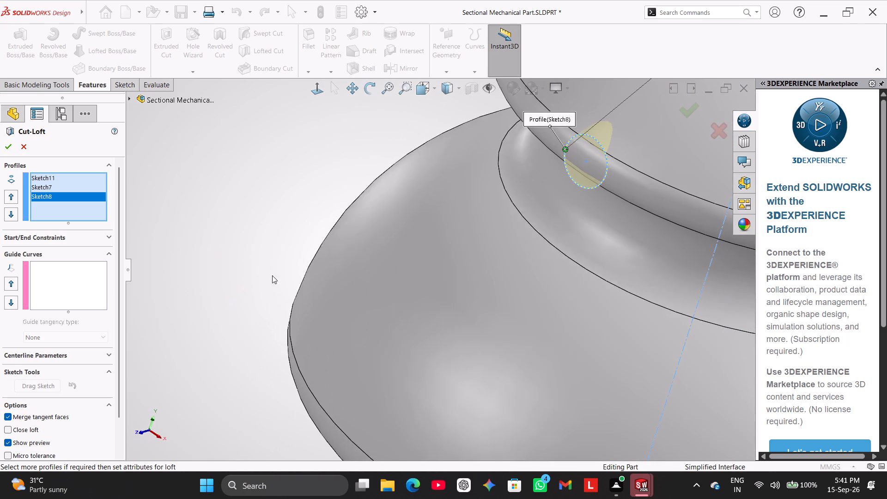
{"action": "left_click", "coordinate": [585, 162]}
{"action": "scroll", "coordinate": [586, 175], "scroll_direction": "up", "scroll_amount": 3}
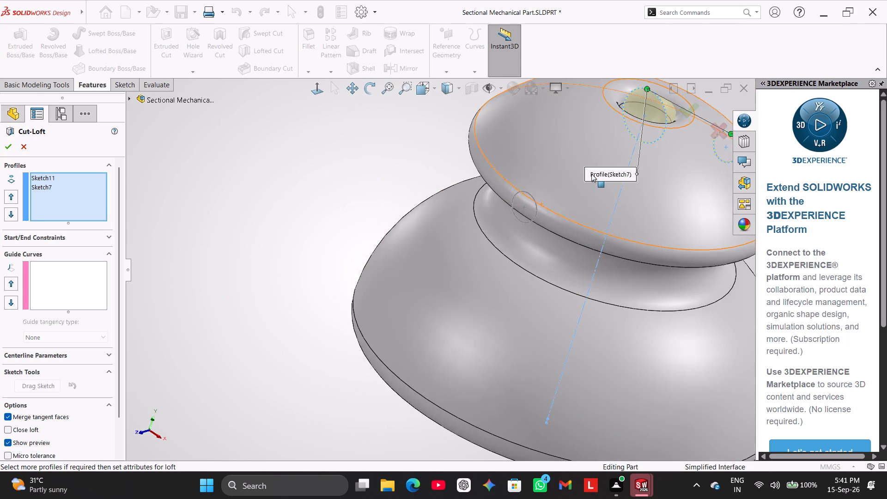
{"action": "scroll", "coordinate": [591, 174], "scroll_direction": "up", "scroll_amount": 1}
{"action": "scroll", "coordinate": [510, 223], "scroll_direction": "down", "scroll_amount": 3}
{"action": "left_click", "coordinate": [496, 222]}
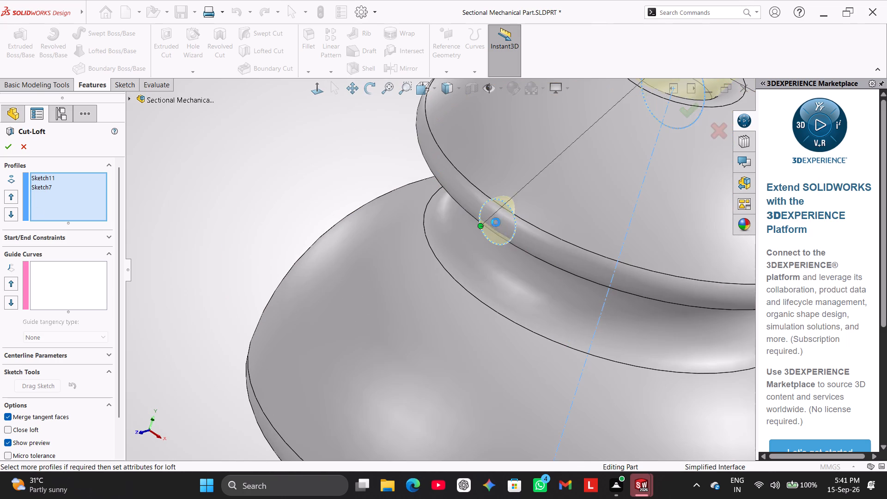
Check the loft preview across the top from both ends and accept the lofted cut.
{"action": "scroll", "coordinate": [584, 191], "scroll_direction": "up", "scroll_amount": 2}
{"action": "middle_click_drag", "start_coordinate": [708, 137], "coordinate": [688, 158]}
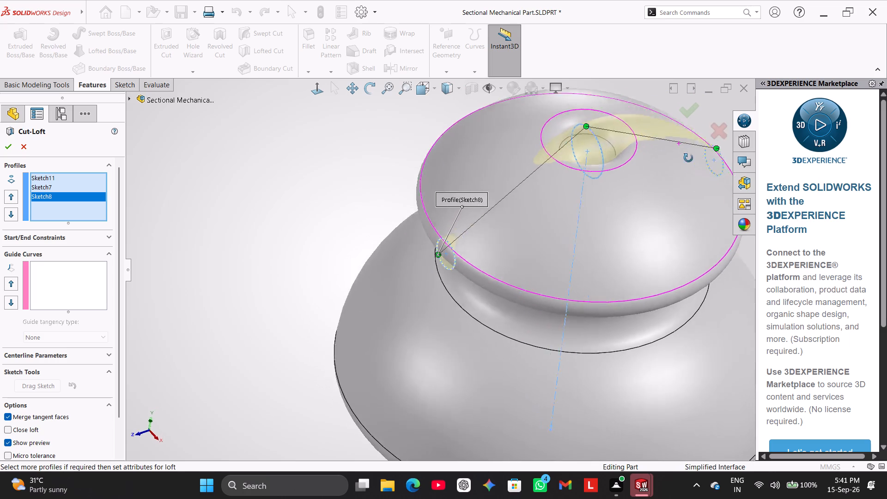
{"action": "middle_click_drag", "start_coordinate": [688, 158], "coordinate": [636, 186]}
{"action": "scroll", "coordinate": [642, 183], "scroll_direction": "up", "scroll_amount": 2}
{"action": "scroll", "coordinate": [676, 158], "scroll_direction": "down", "scroll_amount": 1}
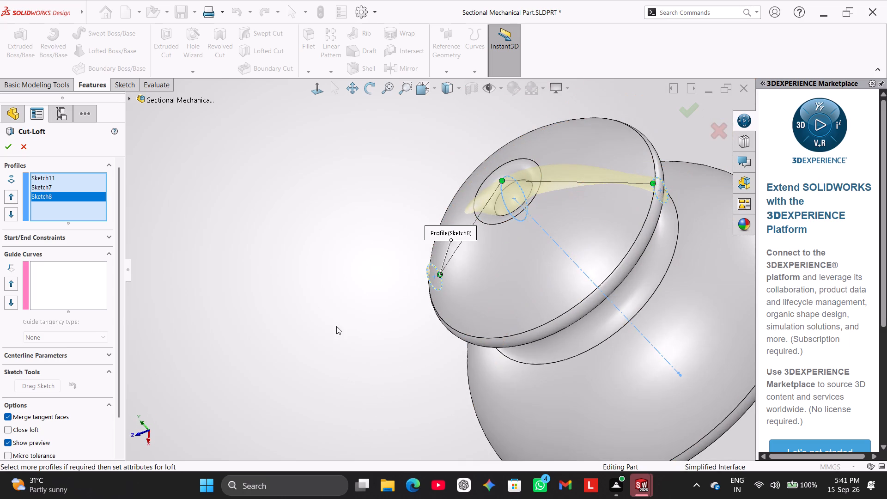
{"action": "middle_click_drag", "start_coordinate": [336, 326], "coordinate": [399, 303]}
{"action": "scroll", "coordinate": [656, 191], "scroll_direction": "up", "scroll_amount": 2}
{"action": "scroll", "coordinate": [650, 193], "scroll_direction": "down", "scroll_amount": 4}
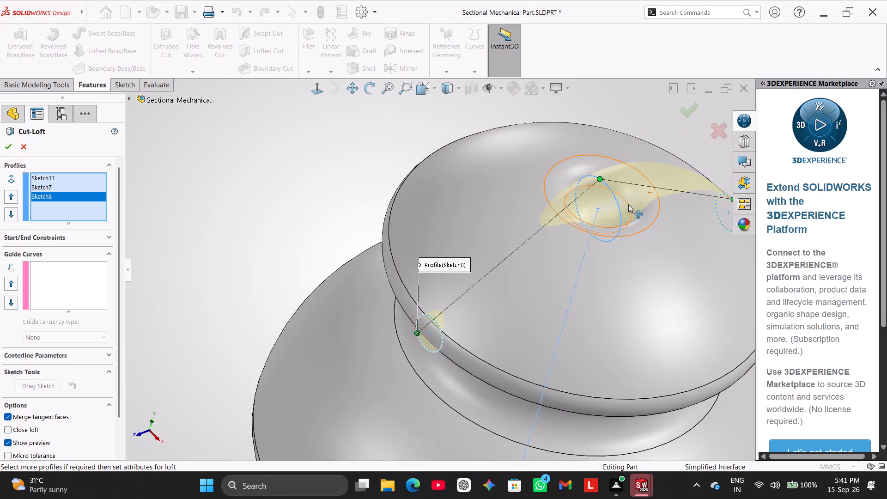
{"action": "right_click", "coordinate": [264, 204]}
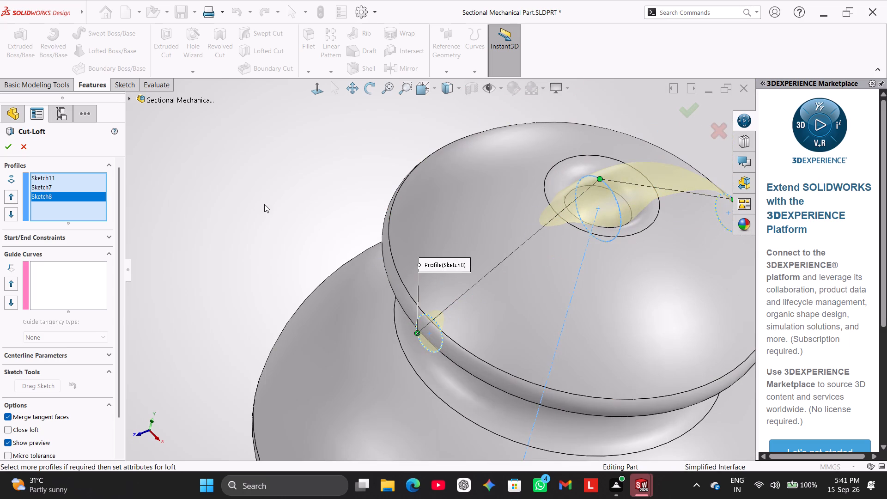
{"action": "left_click", "coordinate": [297, 286]}
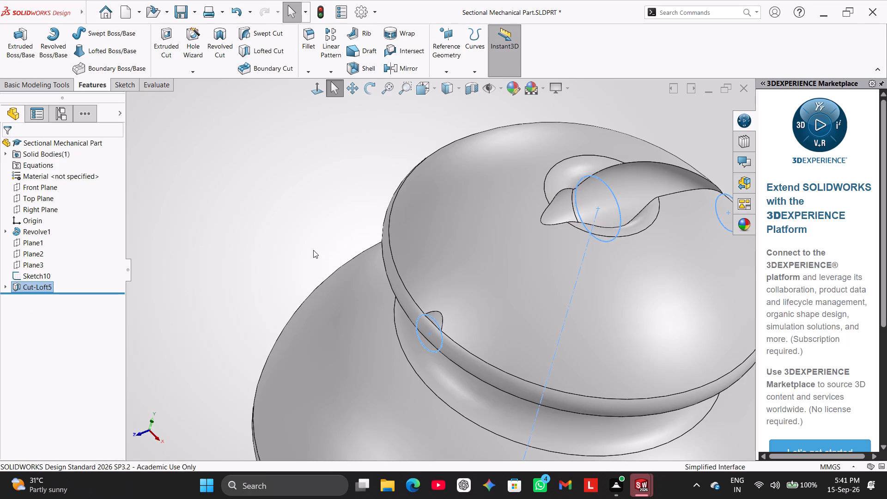
Create a second lofted cut across the domed top using the circle profiles Sketch11, Sketch7 and Sketch8 in that order.
{"action": "middle_click_drag", "start_coordinate": [292, 238], "coordinate": [252, 231]}
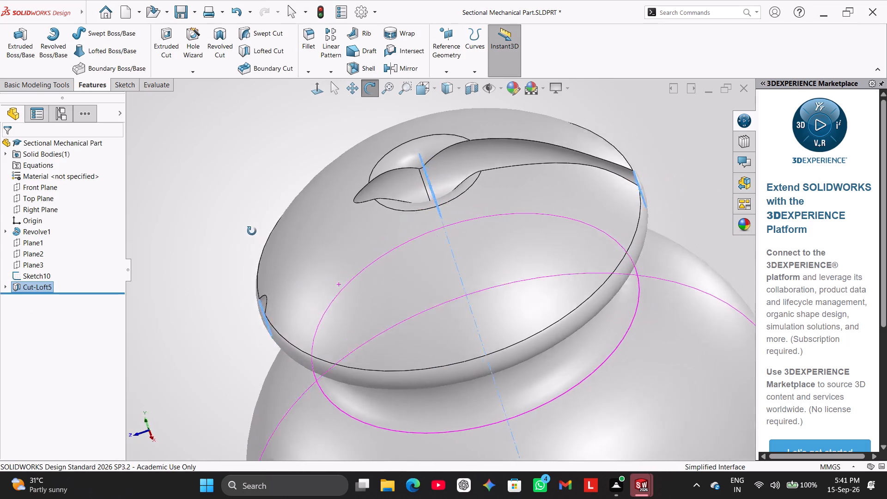
{"action": "middle_click_drag", "start_coordinate": [252, 231], "coordinate": [277, 224]}
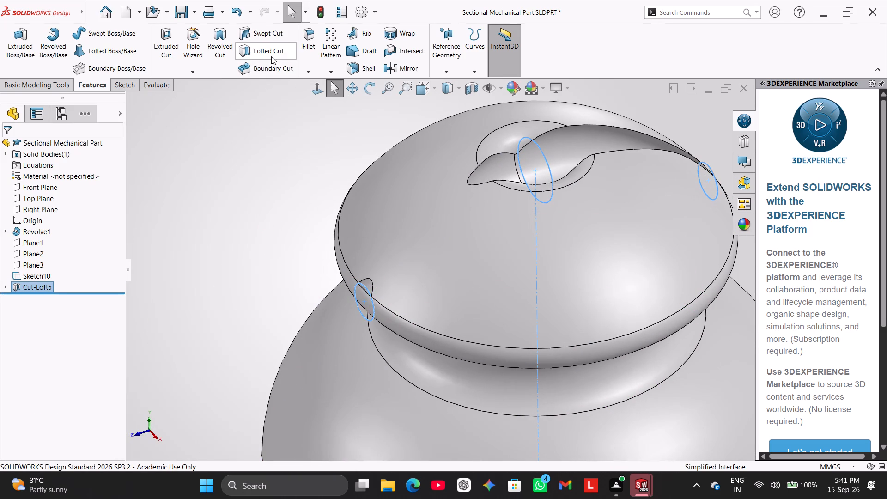
{"action": "left_click", "coordinate": [273, 49]}
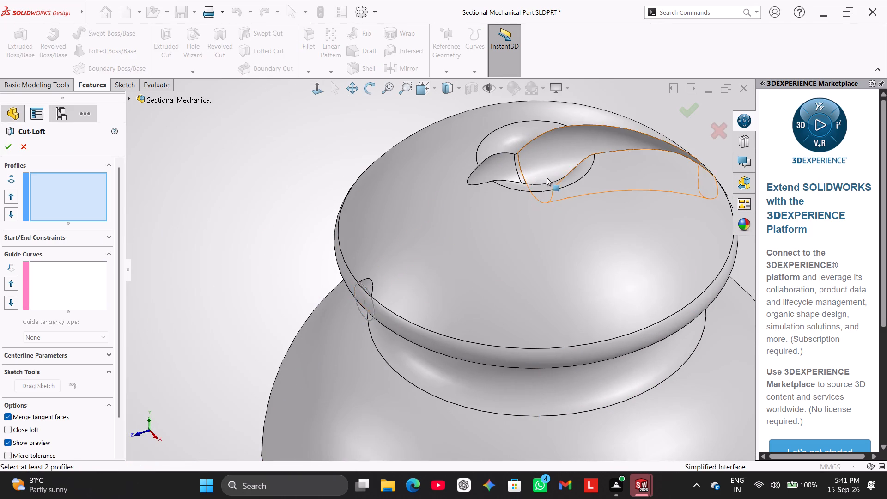
{"action": "scroll", "coordinate": [561, 178], "scroll_direction": "up", "scroll_amount": 3}
{"action": "scroll", "coordinate": [613, 166], "scroll_direction": "down", "scroll_amount": 2}
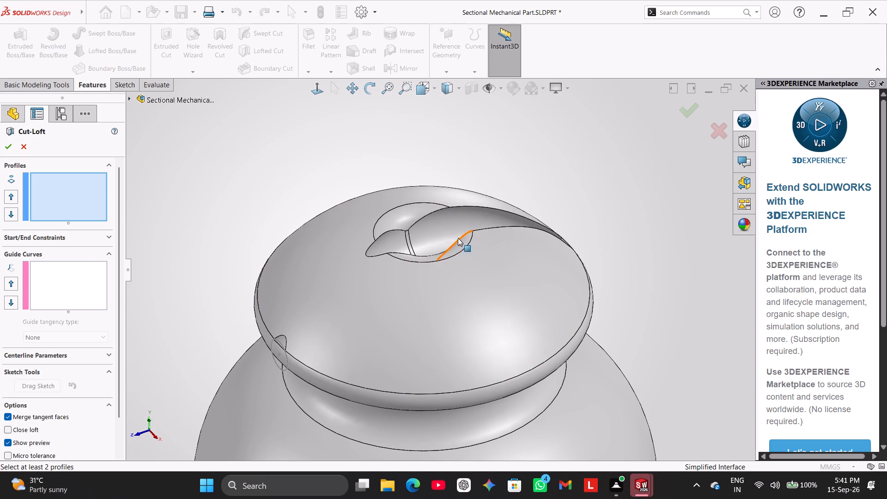
{"action": "left_click", "coordinate": [133, 95]}
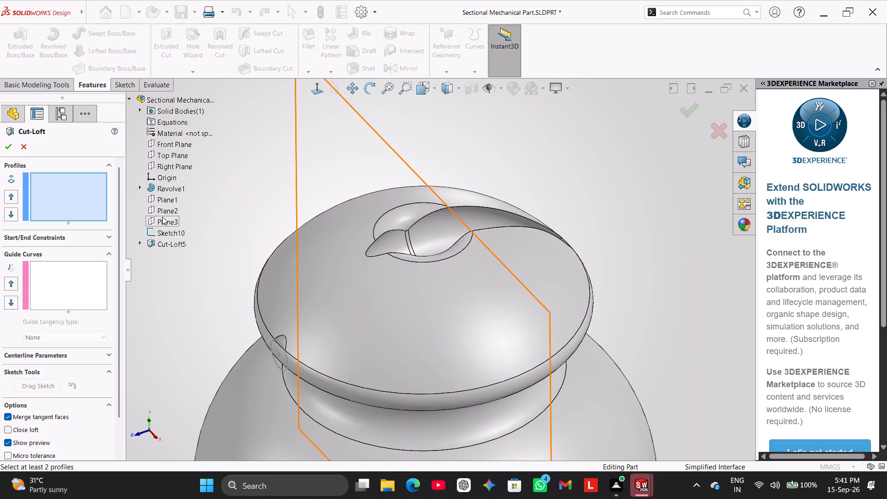
{"action": "left_click", "coordinate": [142, 240]}
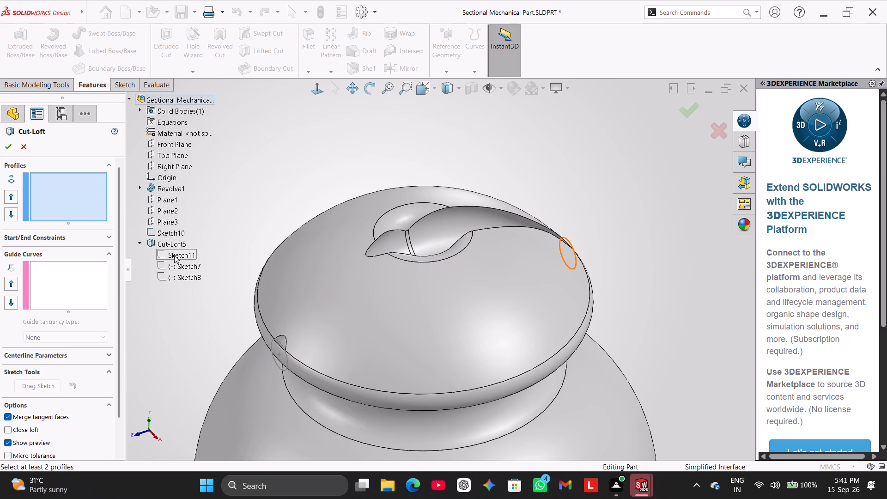
{"action": "left_click", "coordinate": [174, 255]}
{"action": "left_click", "coordinate": [178, 264]}
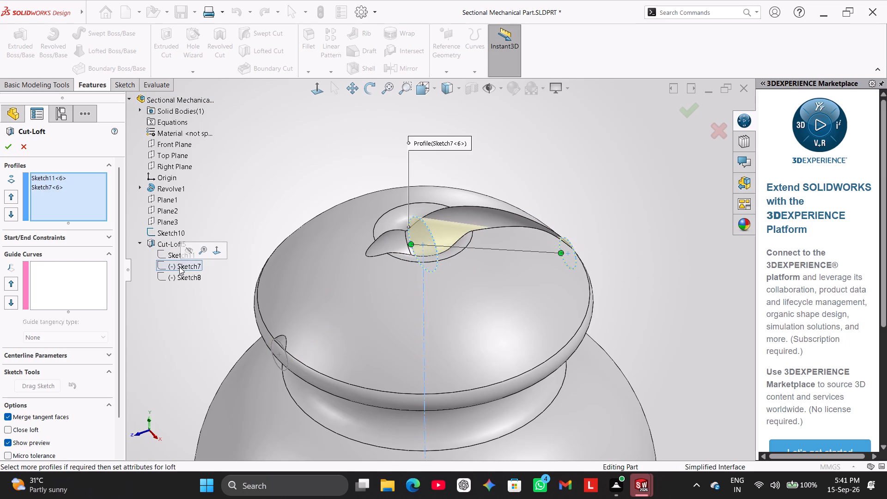
{"action": "left_click", "coordinate": [182, 272]}
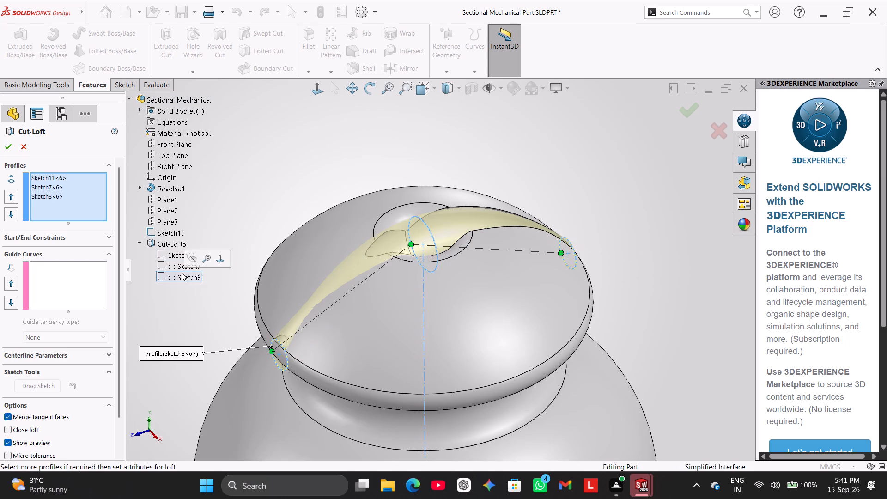
{"action": "left_click", "coordinate": [5, 145]}
Examine the lofted groove across the domed top from several angles, including its ends at the rim and the centre recess.
{"action": "middle_click_drag", "start_coordinate": [225, 226], "coordinate": [243, 201]}
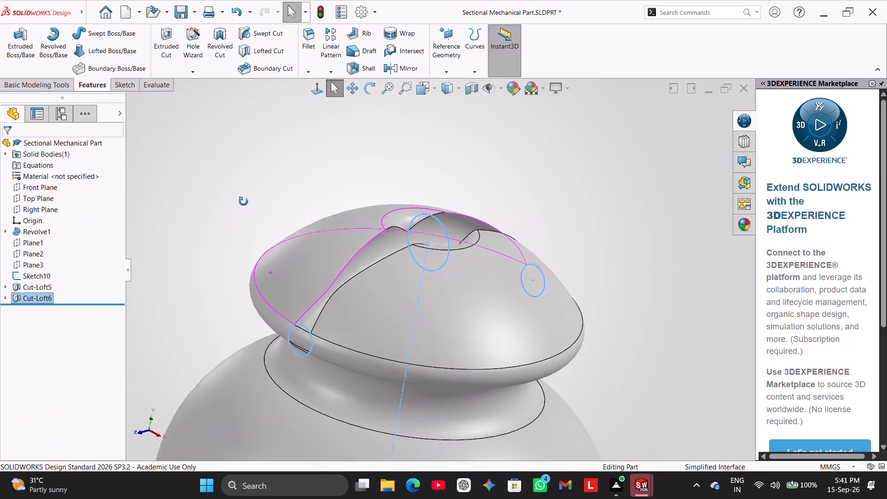
{"action": "middle_click_drag", "start_coordinate": [243, 201], "coordinate": [193, 254]}
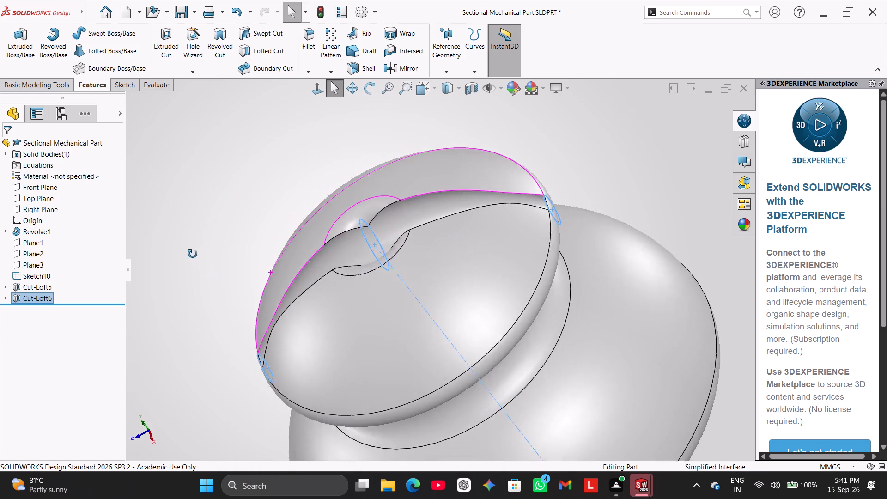
{"action": "middle_click_drag", "start_coordinate": [193, 254], "coordinate": [249, 189]}
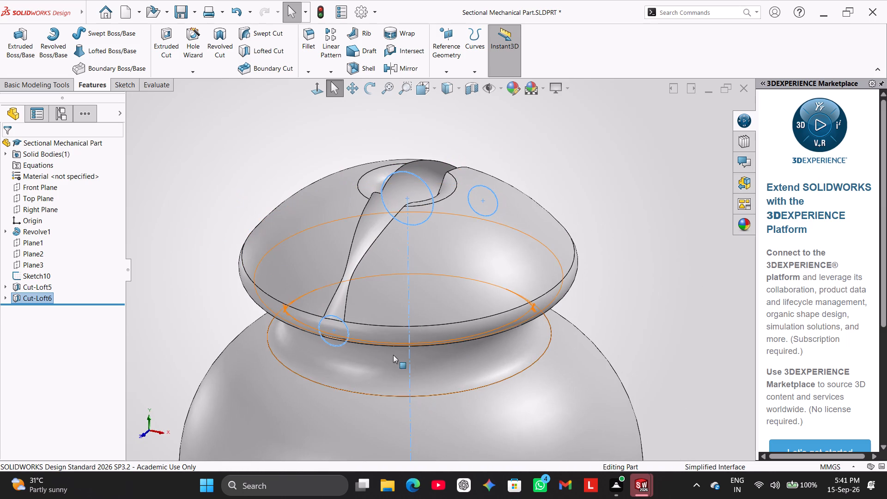
{"action": "scroll", "coordinate": [387, 347], "scroll_direction": "down", "scroll_amount": 2}
{"action": "scroll", "coordinate": [292, 263], "scroll_direction": "up", "scroll_amount": 1}
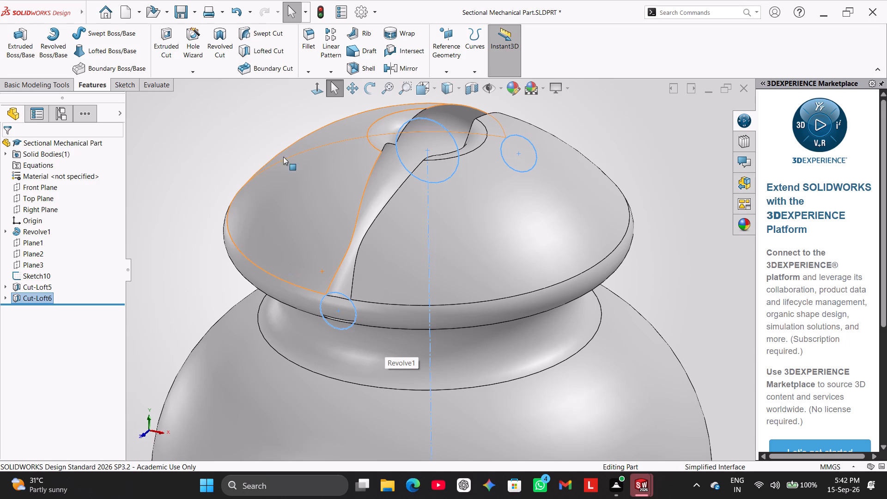
{"action": "scroll", "coordinate": [231, 139], "scroll_direction": "up", "scroll_amount": 2}
{"action": "right_click", "coordinate": [232, 139]}
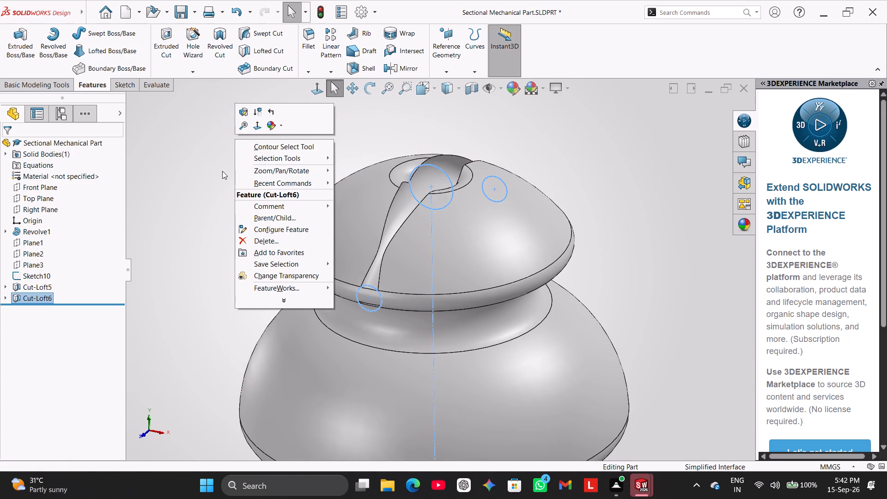
{"action": "left_click", "coordinate": [222, 170]}
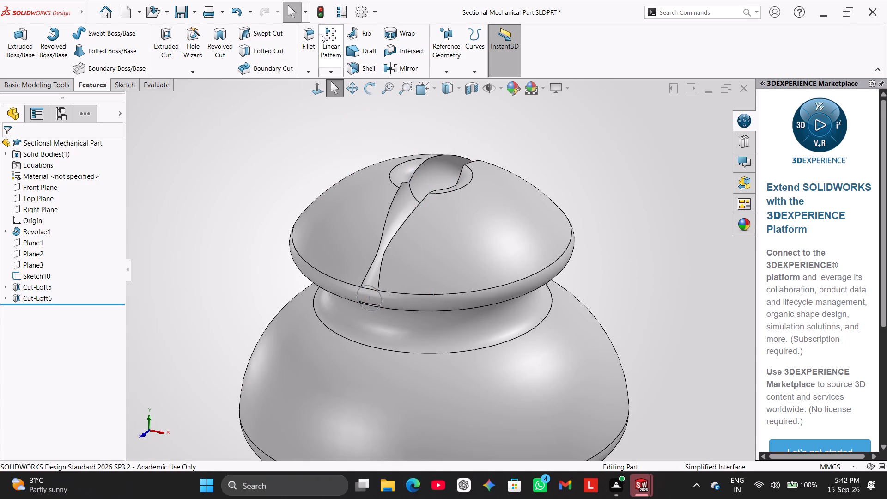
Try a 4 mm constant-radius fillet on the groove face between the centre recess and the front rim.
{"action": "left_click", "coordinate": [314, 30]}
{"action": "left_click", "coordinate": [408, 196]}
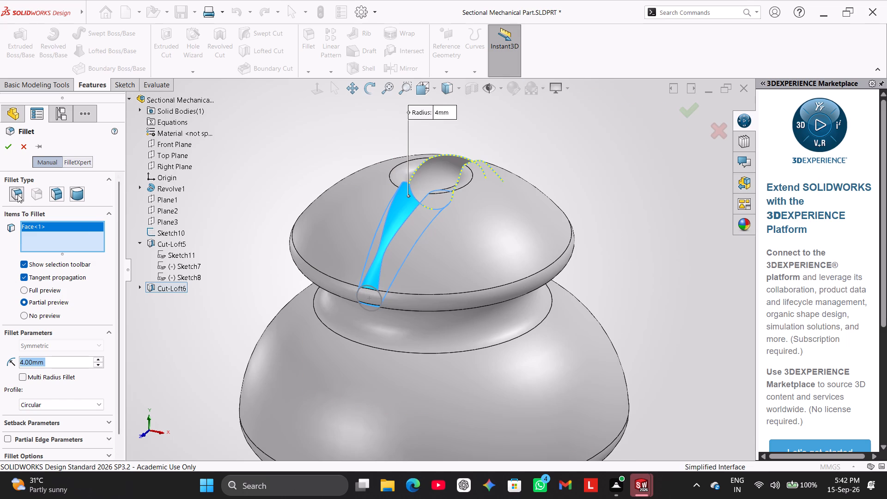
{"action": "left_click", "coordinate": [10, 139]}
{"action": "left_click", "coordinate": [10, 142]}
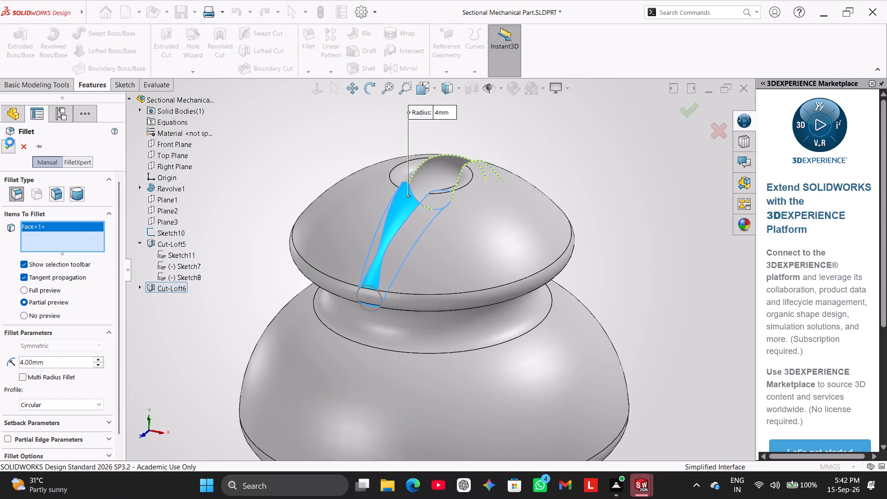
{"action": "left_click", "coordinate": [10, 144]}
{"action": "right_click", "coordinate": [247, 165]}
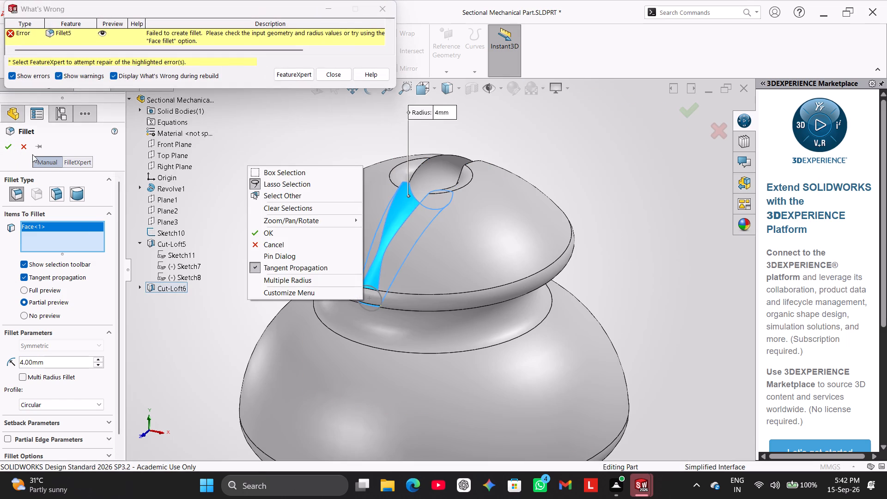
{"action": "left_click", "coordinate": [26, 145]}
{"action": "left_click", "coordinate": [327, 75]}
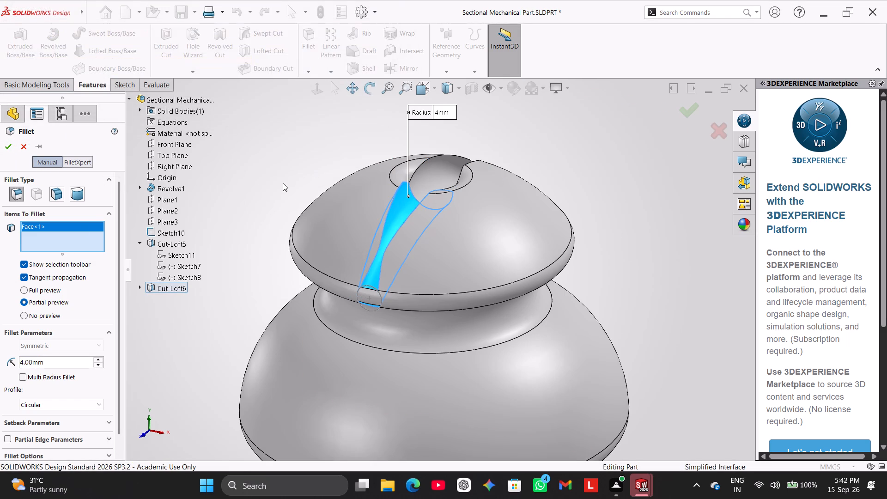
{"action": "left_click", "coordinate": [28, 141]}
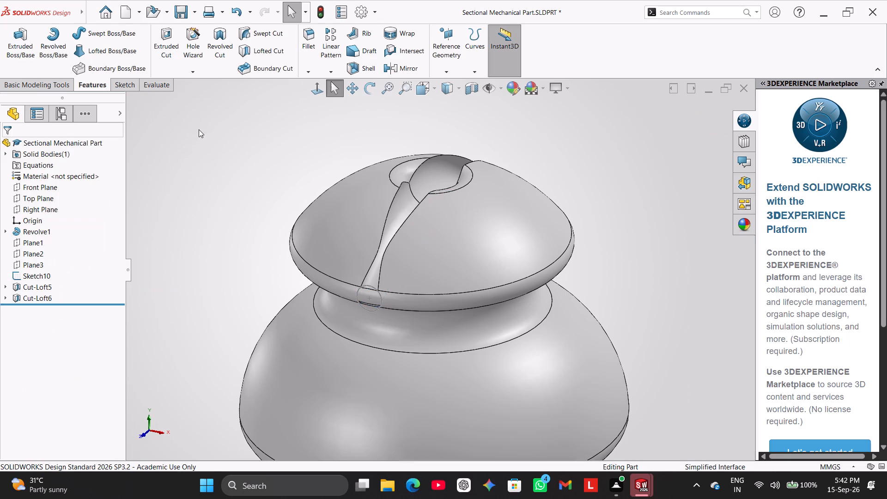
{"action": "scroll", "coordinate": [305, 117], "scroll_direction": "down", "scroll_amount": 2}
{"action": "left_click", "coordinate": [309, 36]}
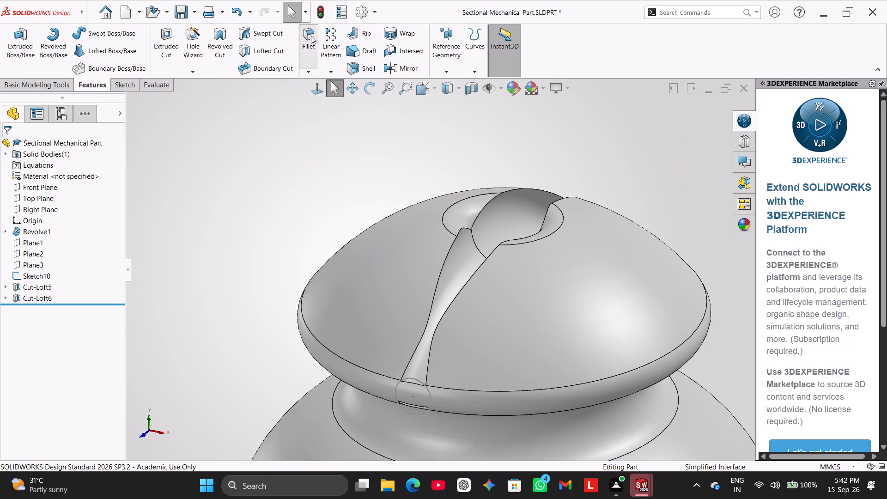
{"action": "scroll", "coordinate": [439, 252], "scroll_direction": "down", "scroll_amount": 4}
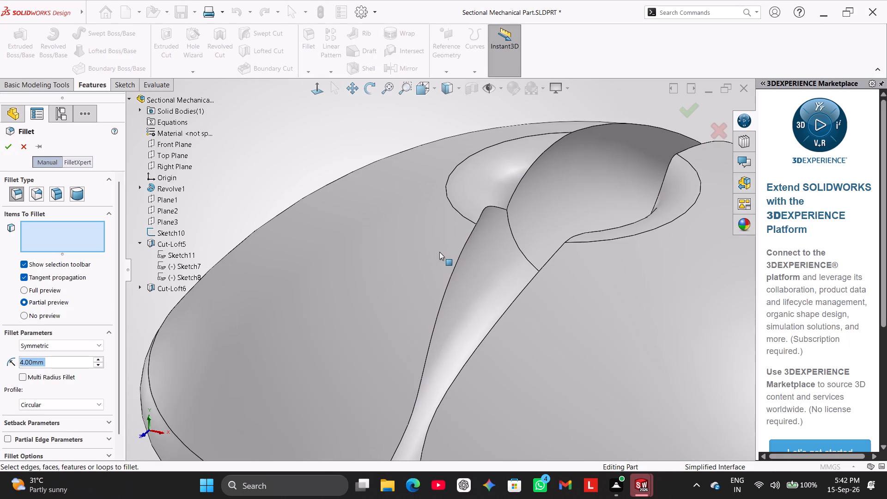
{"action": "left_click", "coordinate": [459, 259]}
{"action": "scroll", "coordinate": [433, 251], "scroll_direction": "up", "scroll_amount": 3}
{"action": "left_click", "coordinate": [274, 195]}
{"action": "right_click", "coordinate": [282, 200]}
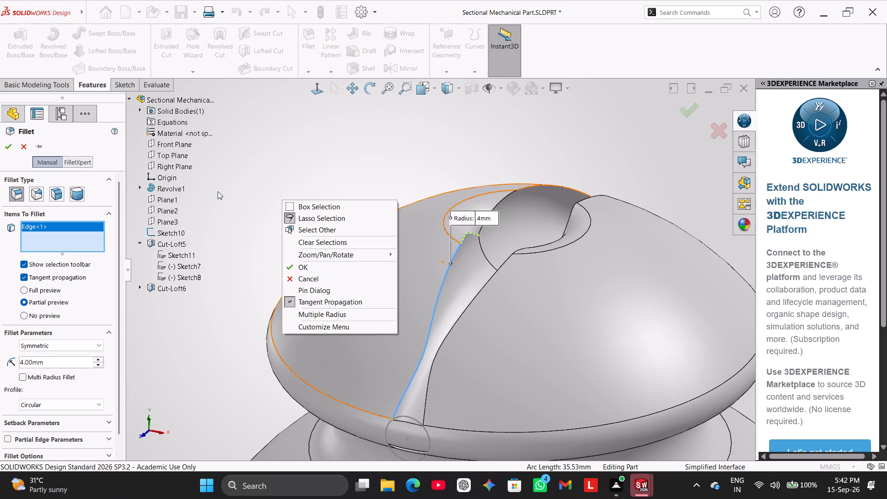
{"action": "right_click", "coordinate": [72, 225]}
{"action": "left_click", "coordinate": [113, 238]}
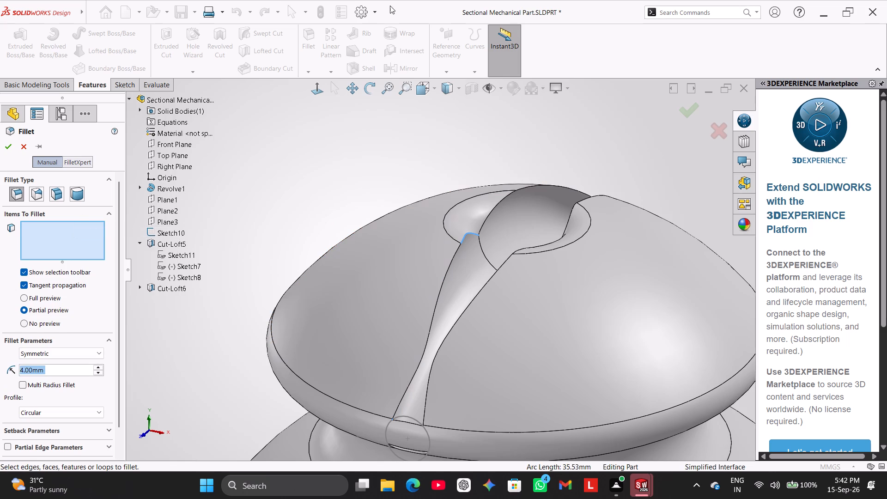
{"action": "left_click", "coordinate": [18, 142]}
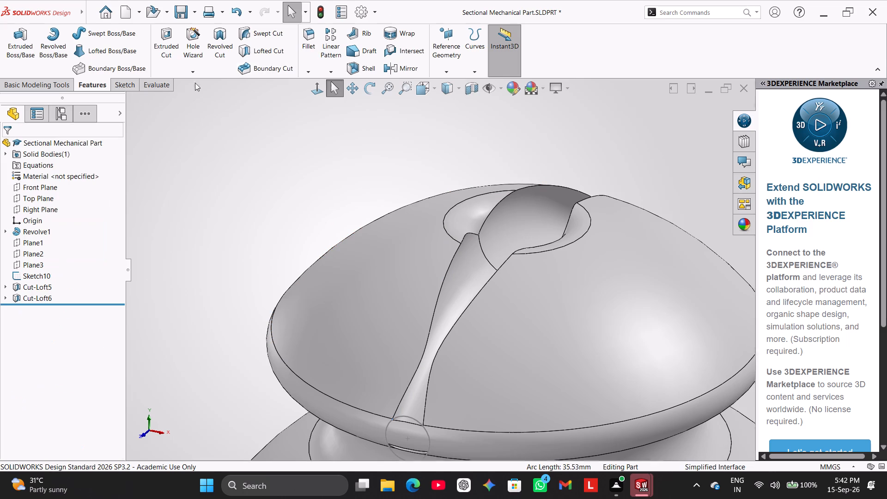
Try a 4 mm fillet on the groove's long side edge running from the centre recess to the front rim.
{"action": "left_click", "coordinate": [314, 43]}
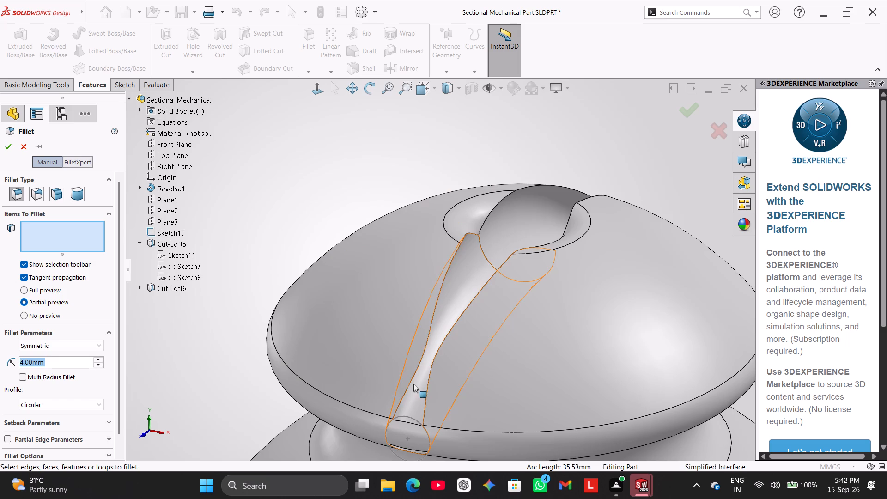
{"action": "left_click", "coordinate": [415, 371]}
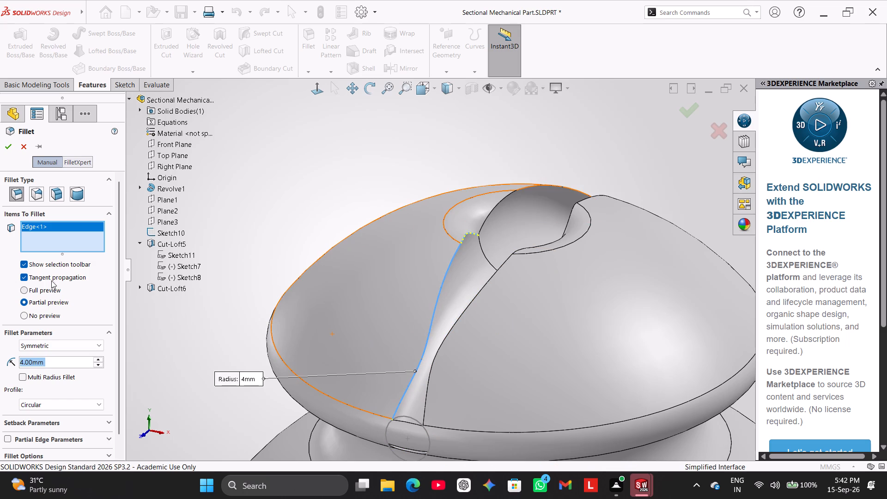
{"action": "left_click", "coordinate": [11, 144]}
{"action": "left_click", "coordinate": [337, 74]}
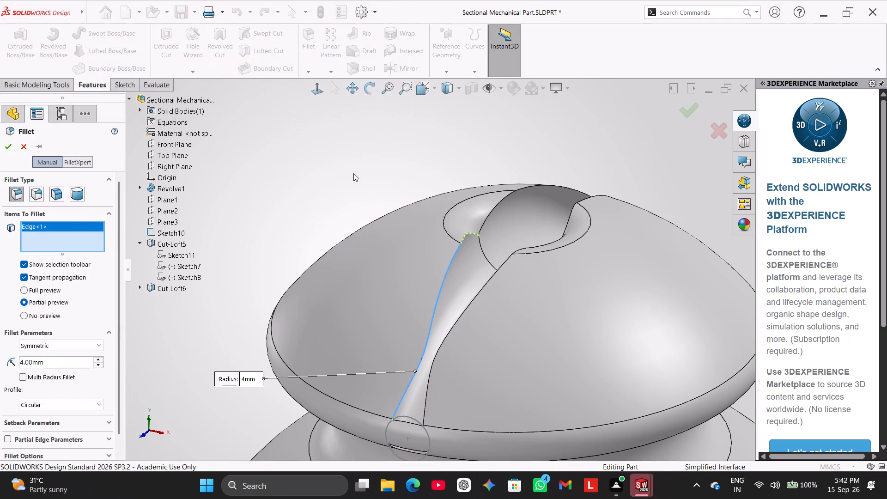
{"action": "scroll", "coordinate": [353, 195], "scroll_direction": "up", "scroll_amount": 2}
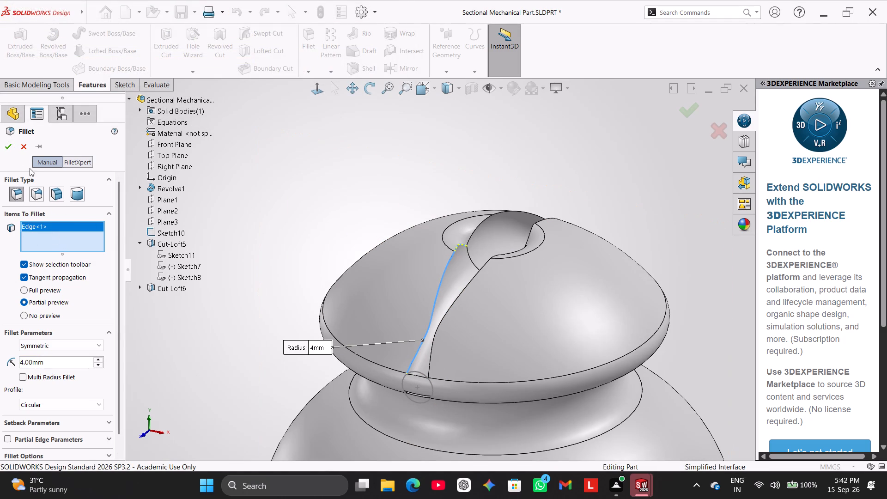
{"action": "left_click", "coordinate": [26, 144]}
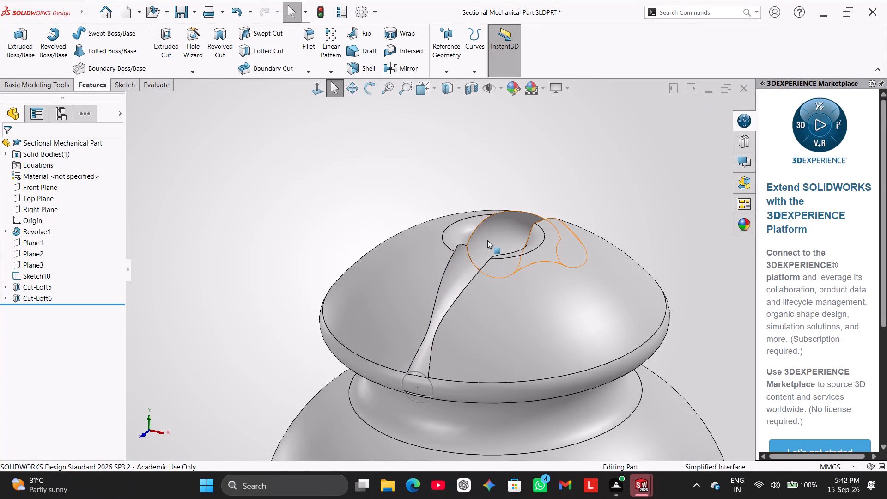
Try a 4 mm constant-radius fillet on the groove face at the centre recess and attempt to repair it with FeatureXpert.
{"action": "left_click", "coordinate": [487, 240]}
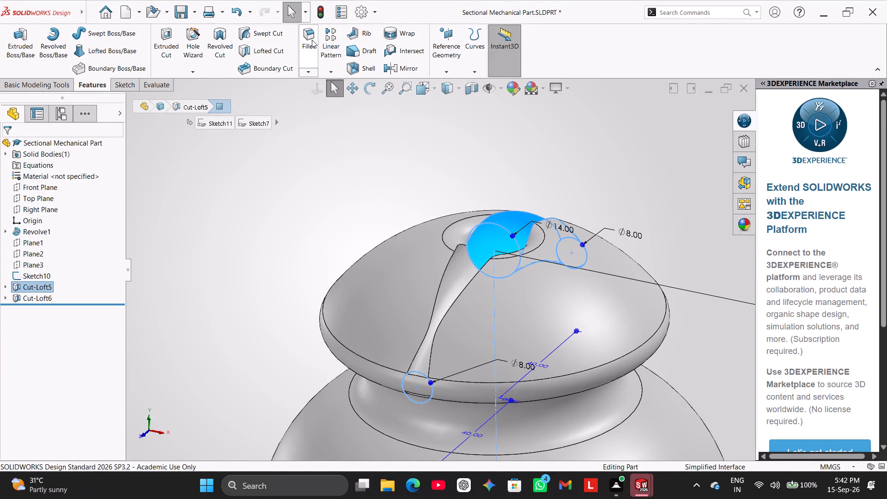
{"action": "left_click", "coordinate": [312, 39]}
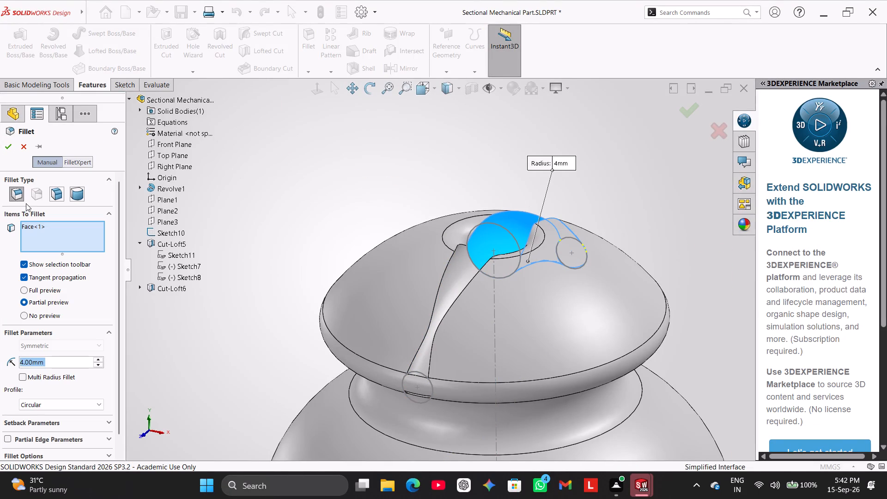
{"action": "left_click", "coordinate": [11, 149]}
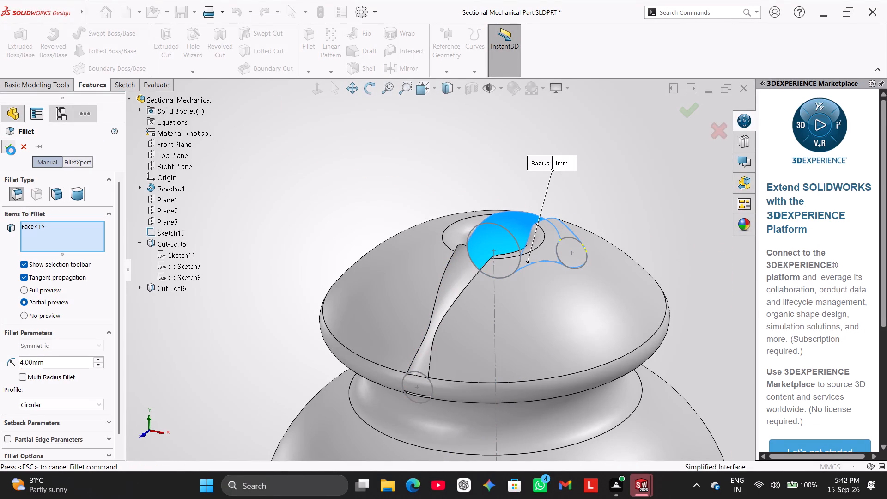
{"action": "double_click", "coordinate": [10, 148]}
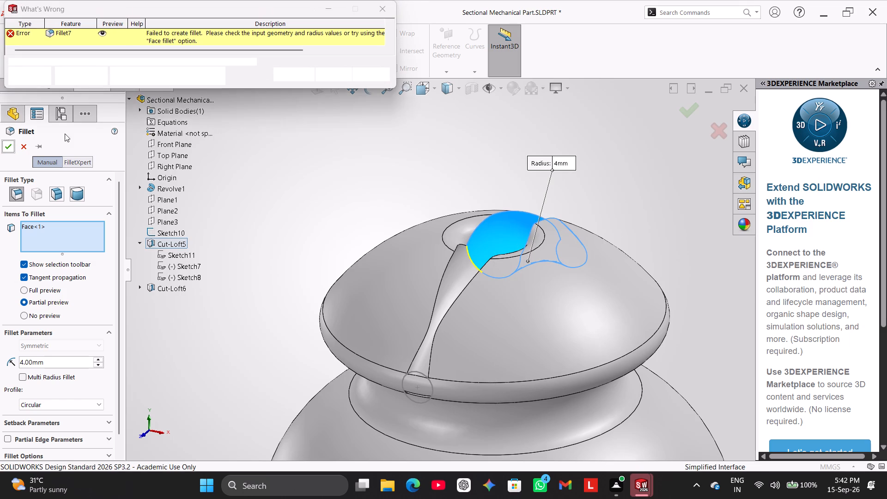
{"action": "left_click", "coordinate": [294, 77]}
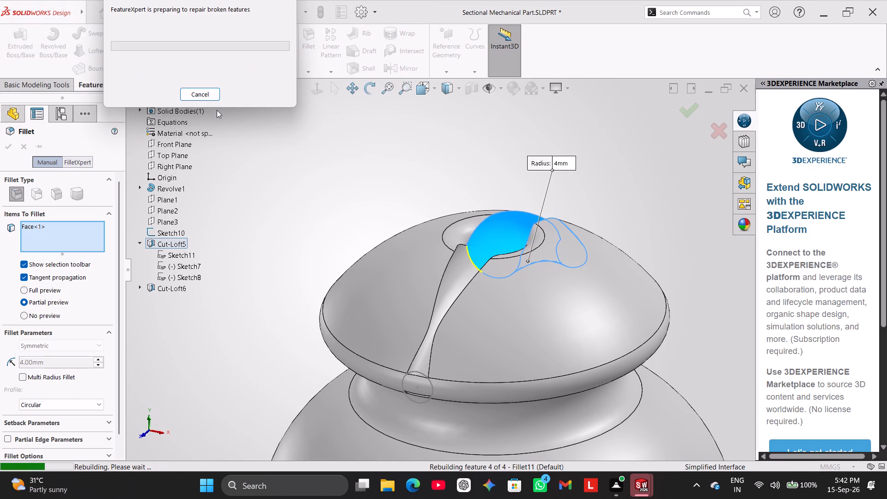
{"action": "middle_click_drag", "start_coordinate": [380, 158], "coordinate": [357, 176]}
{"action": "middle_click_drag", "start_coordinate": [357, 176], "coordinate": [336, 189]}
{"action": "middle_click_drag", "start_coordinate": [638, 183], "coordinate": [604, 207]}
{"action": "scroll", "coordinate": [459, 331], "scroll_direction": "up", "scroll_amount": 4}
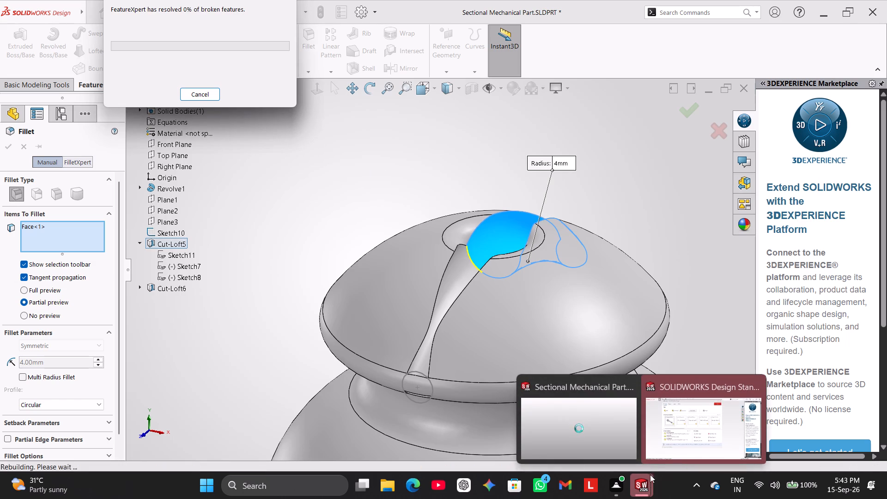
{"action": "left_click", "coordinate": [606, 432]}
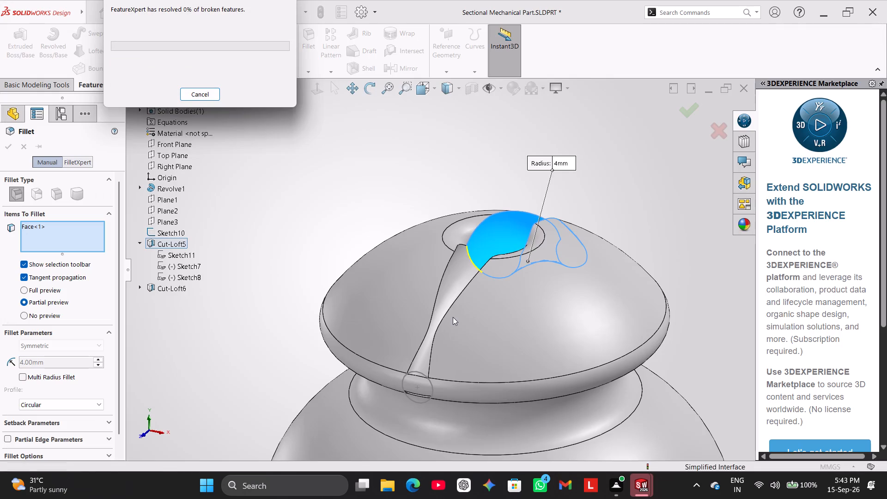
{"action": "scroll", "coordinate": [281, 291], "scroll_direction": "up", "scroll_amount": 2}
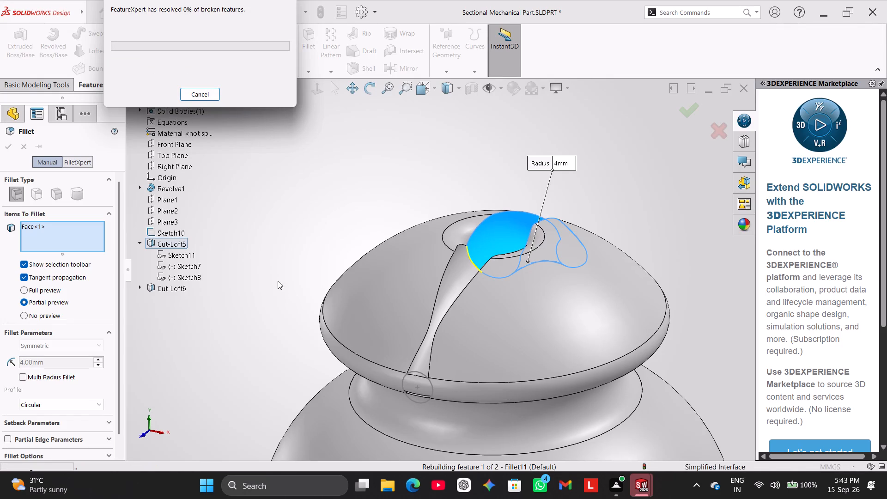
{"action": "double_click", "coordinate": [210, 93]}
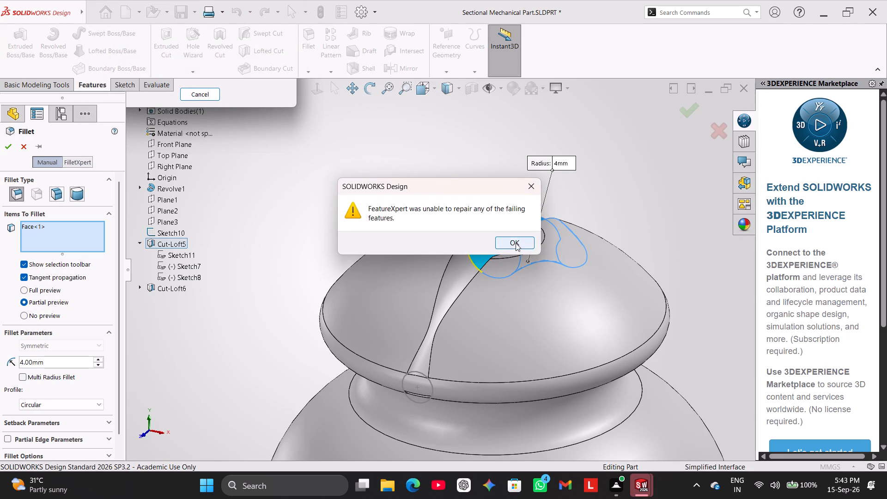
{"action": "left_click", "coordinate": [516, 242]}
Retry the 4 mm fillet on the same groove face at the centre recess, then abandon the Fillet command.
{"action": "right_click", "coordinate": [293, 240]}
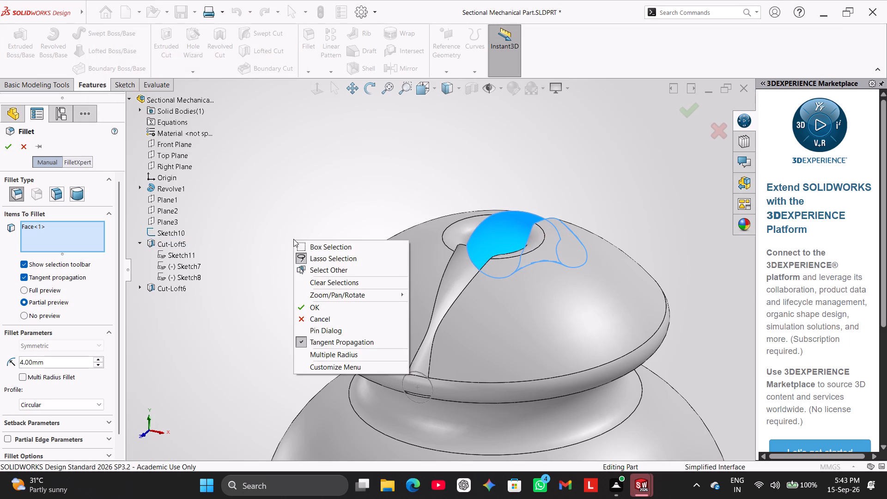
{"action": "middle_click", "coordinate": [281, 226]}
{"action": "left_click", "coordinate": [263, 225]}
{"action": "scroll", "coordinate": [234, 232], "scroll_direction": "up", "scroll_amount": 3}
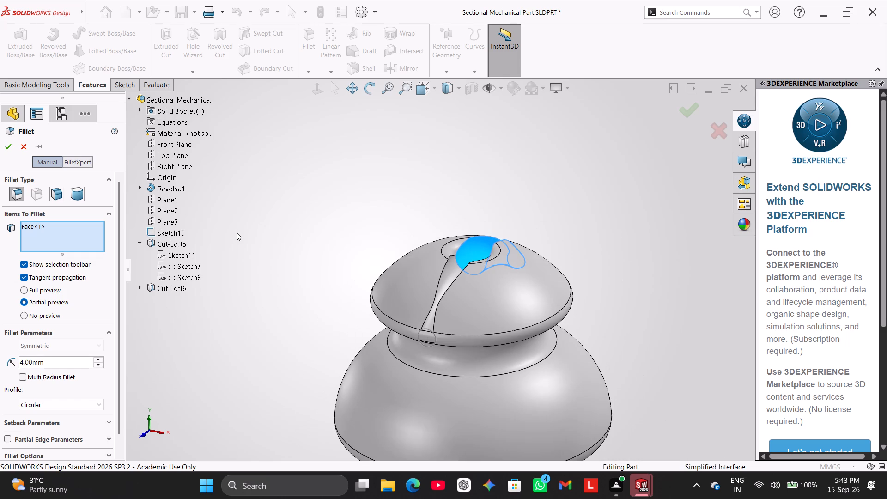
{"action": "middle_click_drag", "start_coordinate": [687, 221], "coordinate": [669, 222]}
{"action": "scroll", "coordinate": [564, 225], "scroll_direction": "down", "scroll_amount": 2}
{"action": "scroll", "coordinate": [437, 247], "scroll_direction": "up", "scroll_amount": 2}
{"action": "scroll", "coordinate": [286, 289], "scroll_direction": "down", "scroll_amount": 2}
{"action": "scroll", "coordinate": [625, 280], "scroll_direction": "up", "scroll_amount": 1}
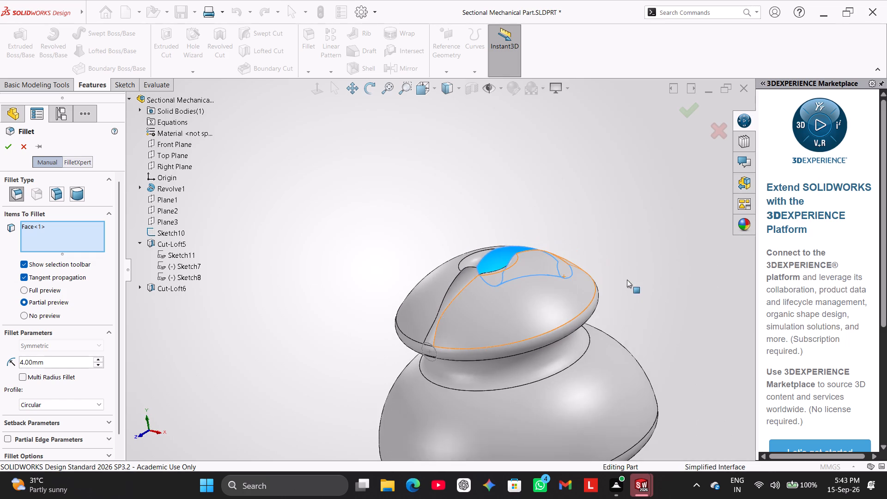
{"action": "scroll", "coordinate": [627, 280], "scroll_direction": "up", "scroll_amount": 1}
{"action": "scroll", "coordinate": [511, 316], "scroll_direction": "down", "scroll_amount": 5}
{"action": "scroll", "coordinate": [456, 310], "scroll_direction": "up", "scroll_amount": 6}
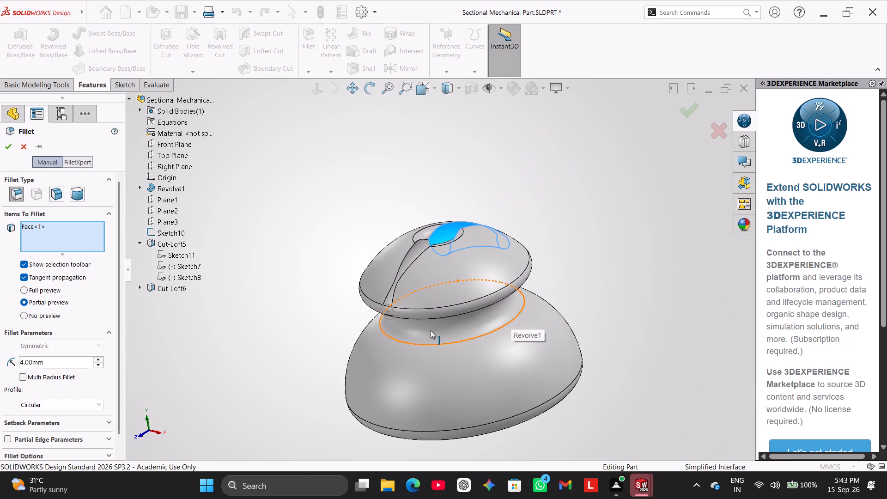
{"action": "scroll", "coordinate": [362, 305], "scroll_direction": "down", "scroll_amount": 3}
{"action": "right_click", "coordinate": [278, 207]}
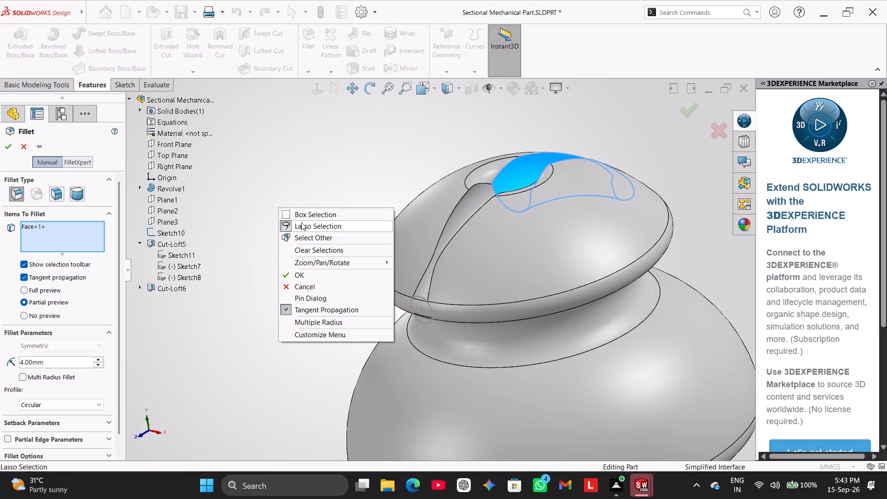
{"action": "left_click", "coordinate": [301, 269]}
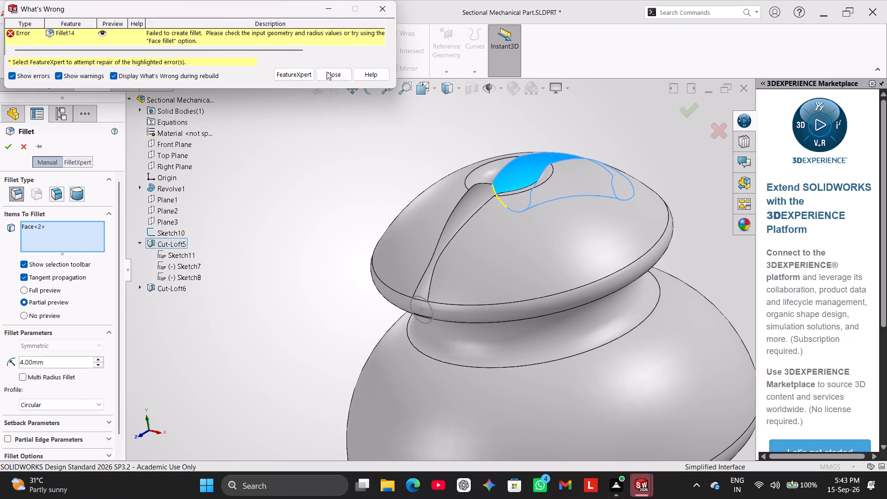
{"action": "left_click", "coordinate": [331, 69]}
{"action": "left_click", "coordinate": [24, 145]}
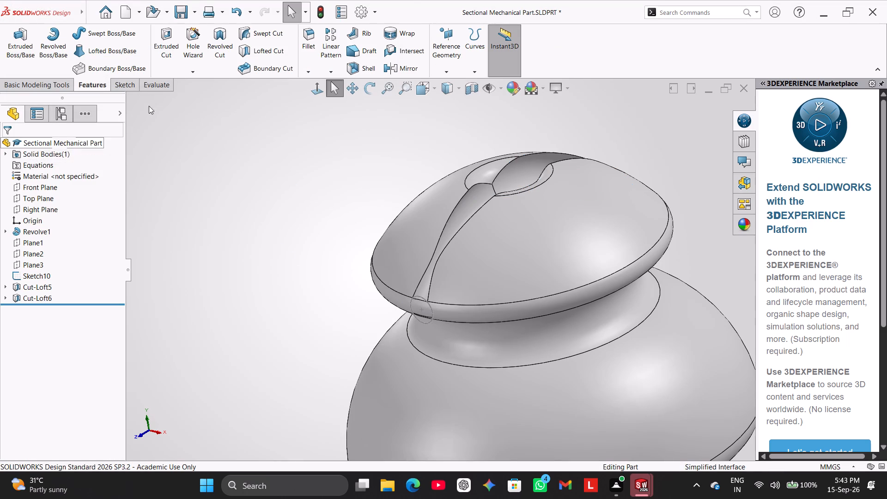
Save the part under the name Sectional Mechanical Part.SLDPRT in the Internship Works folder.
{"action": "left_click", "coordinate": [195, 11]}
{"action": "left_click", "coordinate": [207, 38]}
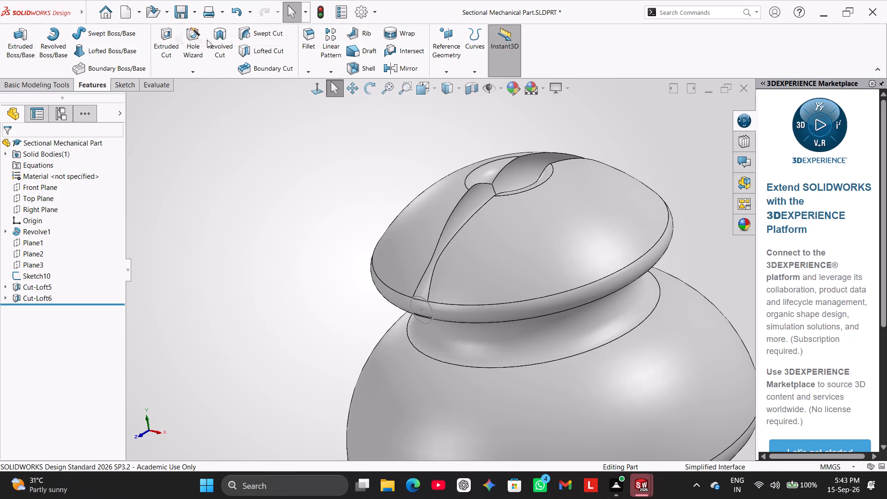
{"action": "left_click", "coordinate": [607, 333]}
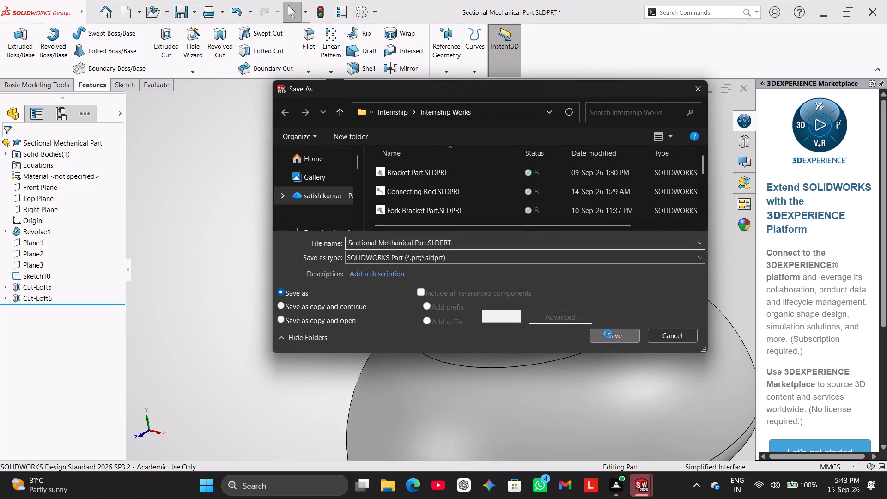
{"action": "left_click", "coordinate": [480, 246]}
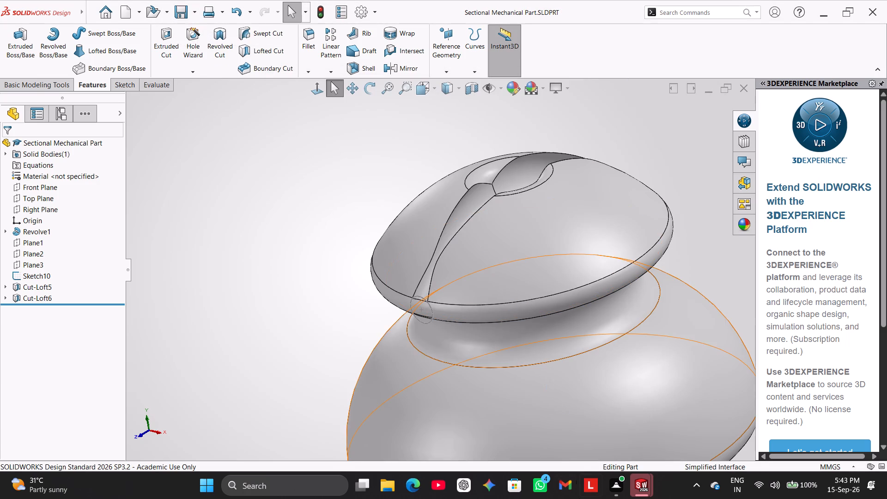
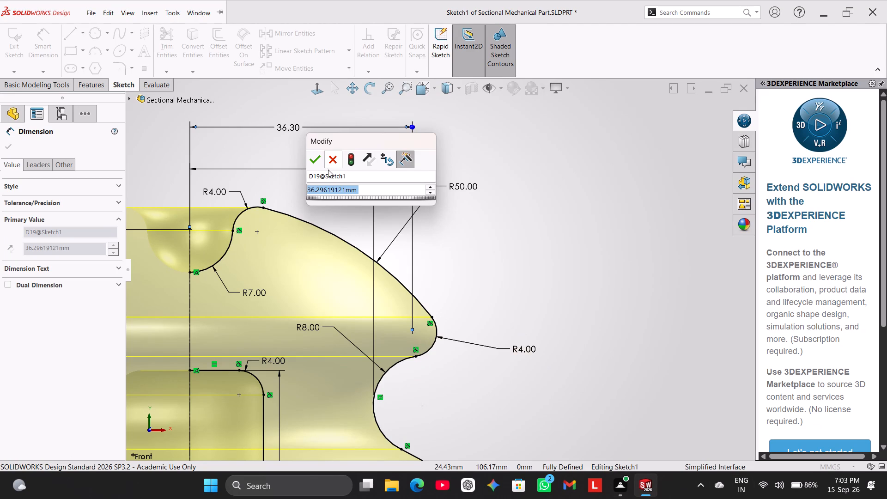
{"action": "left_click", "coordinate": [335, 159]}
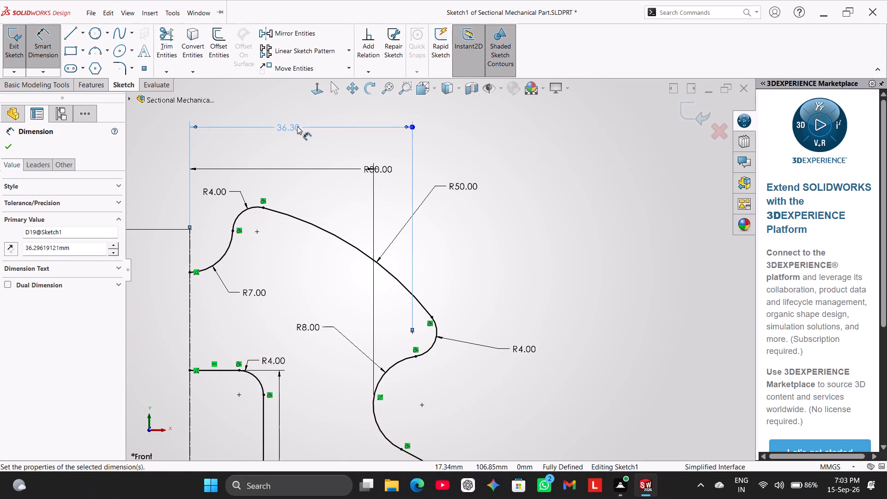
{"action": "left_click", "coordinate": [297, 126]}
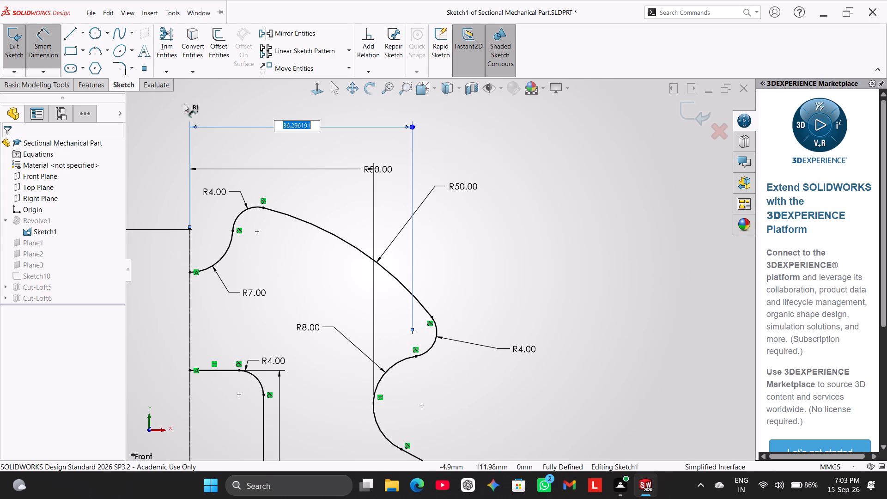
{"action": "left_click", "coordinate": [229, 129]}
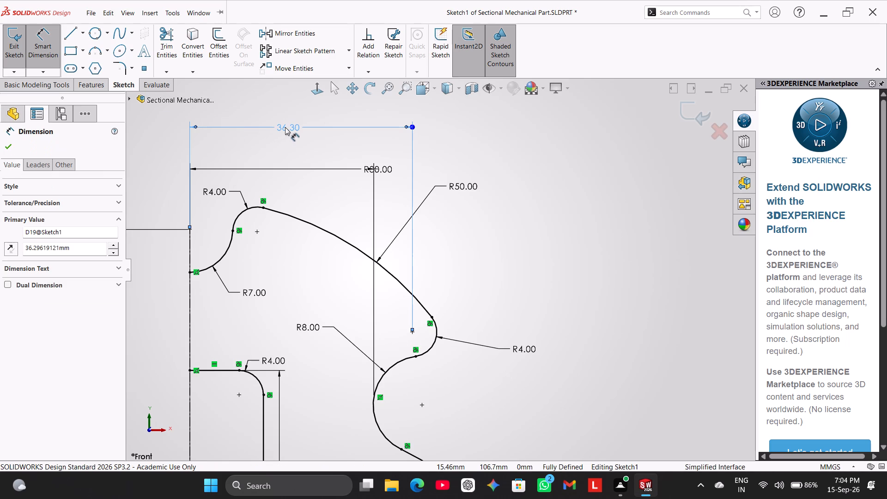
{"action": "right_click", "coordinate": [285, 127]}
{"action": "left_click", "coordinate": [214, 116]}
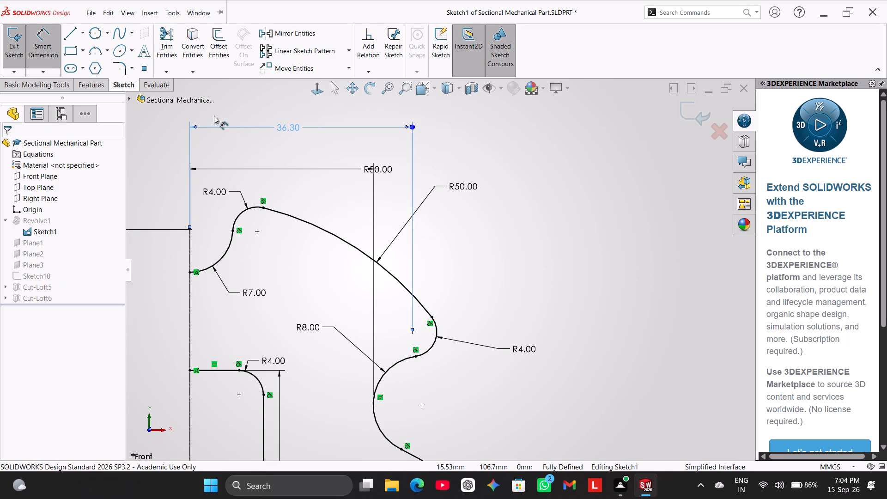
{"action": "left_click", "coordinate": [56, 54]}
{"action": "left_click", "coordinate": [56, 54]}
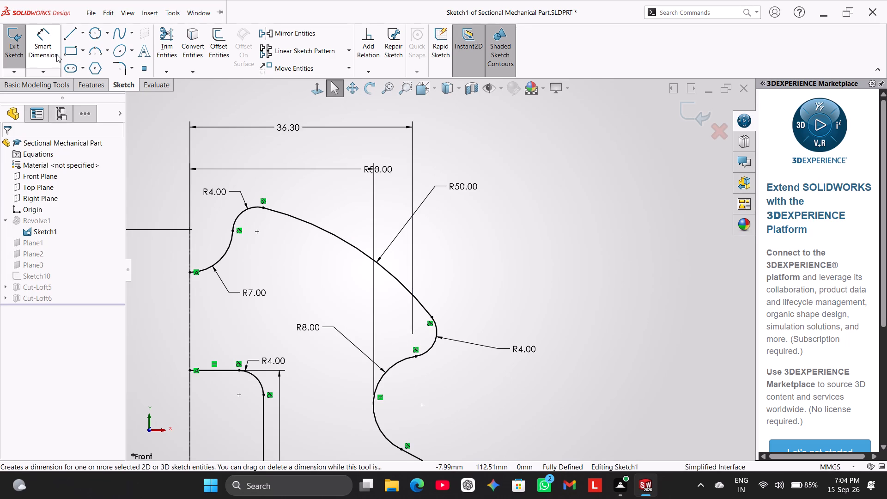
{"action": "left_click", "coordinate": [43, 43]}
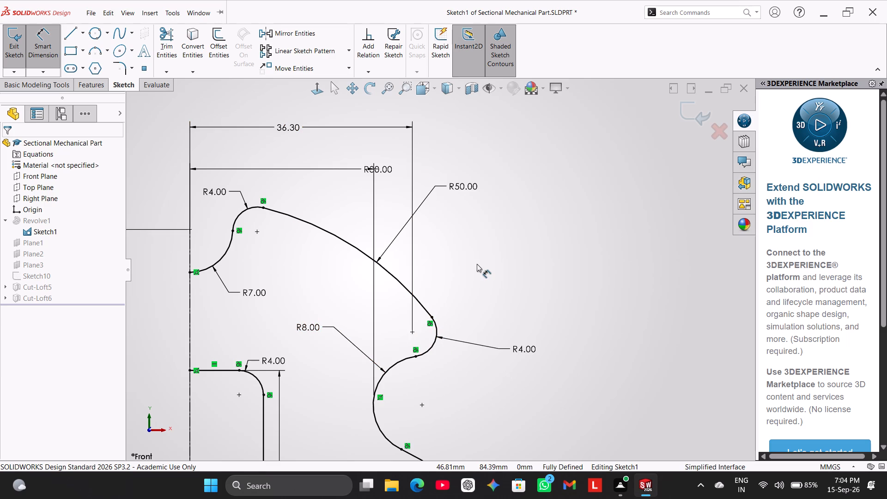
Draw a vertical centerline about 5.4 mm long upward from the outermost point of the upper flange's outer R4 arc.
{"action": "scroll", "coordinate": [475, 307], "scroll_direction": "up", "scroll_amount": 1, "text": "ctrl"}
{"action": "scroll", "coordinate": [475, 307], "scroll_direction": "down", "scroll_amount": 2, "text": "ctrl"}
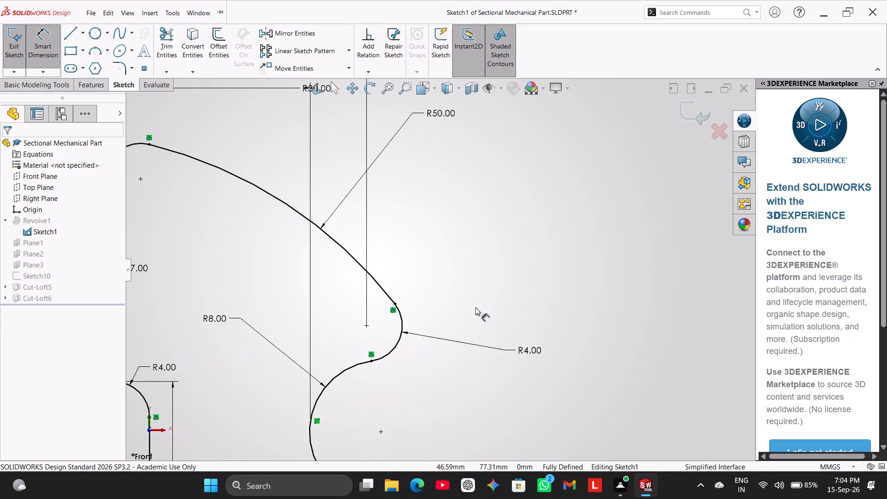
{"action": "scroll", "coordinate": [475, 307], "scroll_direction": "down", "scroll_amount": 2, "text": "ctrl"}
{"action": "scroll", "coordinate": [475, 307], "scroll_direction": "up", "scroll_amount": 1}
{"action": "scroll", "coordinate": [475, 307], "scroll_direction": "down", "scroll_amount": 6, "text": "ctrl"}
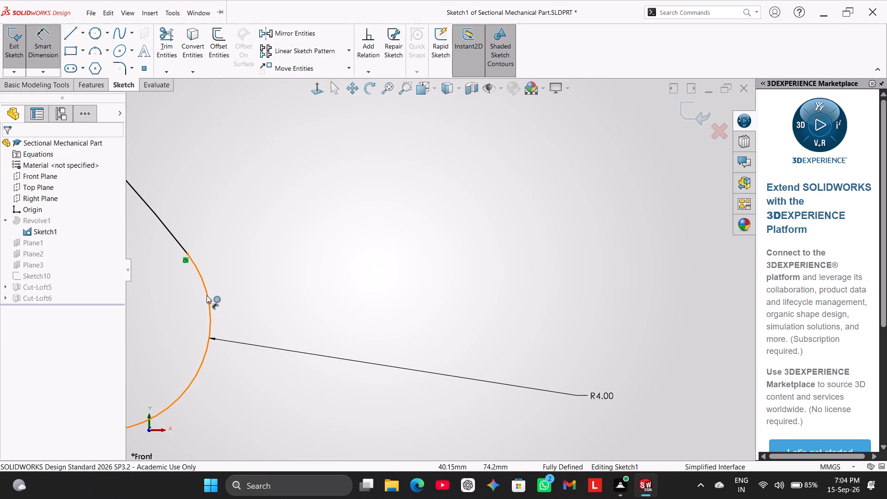
{"action": "left_click", "coordinate": [72, 31]}
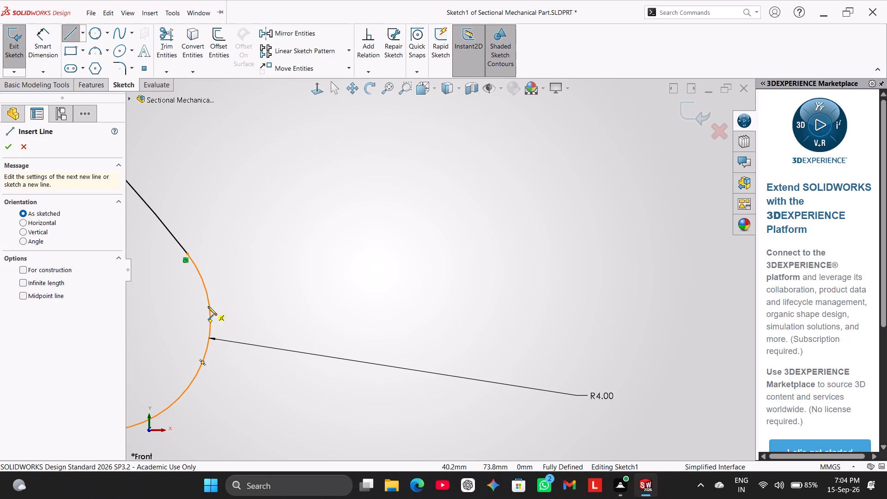
{"action": "left_click", "coordinate": [208, 306]}
{"action": "left_click", "coordinate": [208, 306]}
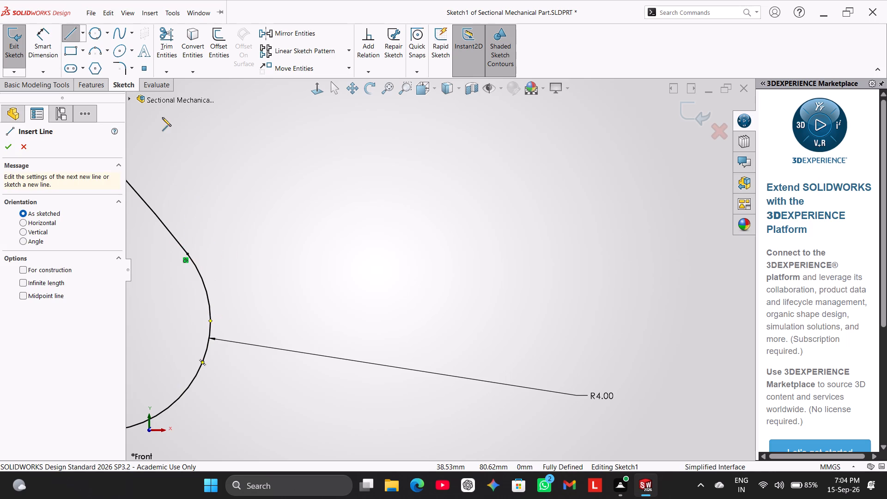
{"action": "left_click", "coordinate": [106, 26]}
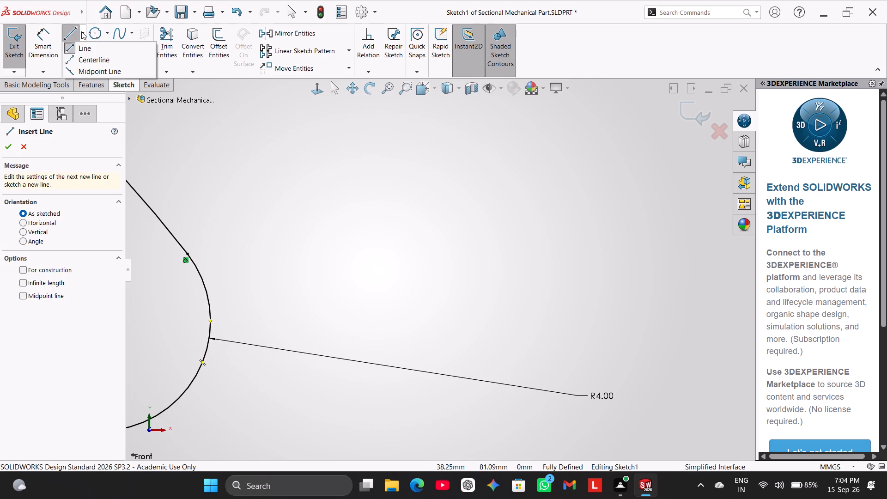
{"action": "left_click", "coordinate": [81, 31]}
{"action": "double_click", "coordinate": [81, 31]}
{"action": "left_click", "coordinate": [90, 56]}
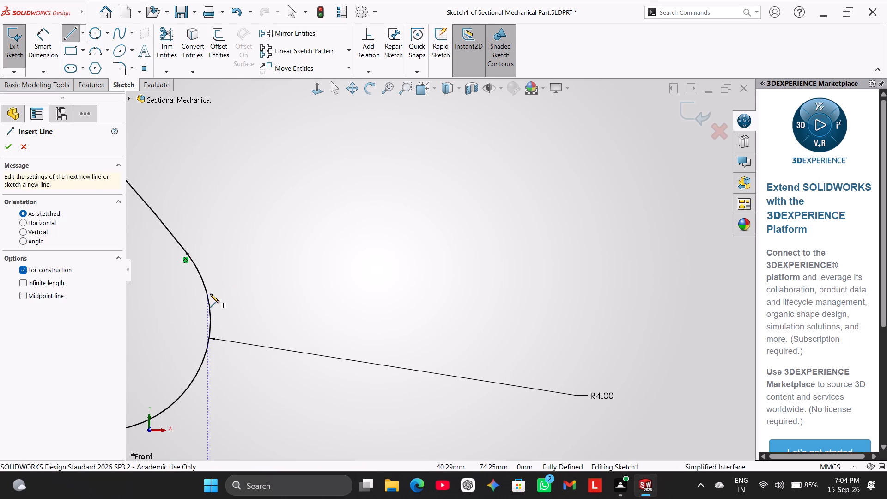
{"action": "left_click", "coordinate": [211, 320]}
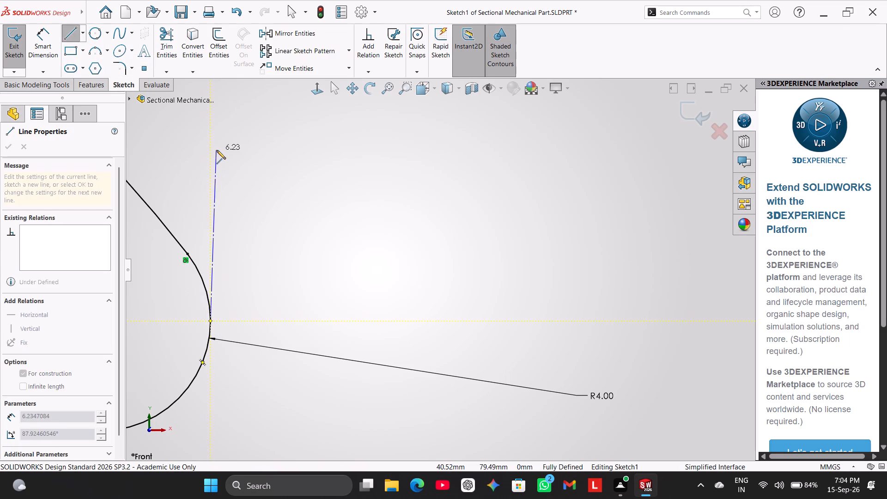
{"action": "left_click", "coordinate": [217, 172]}
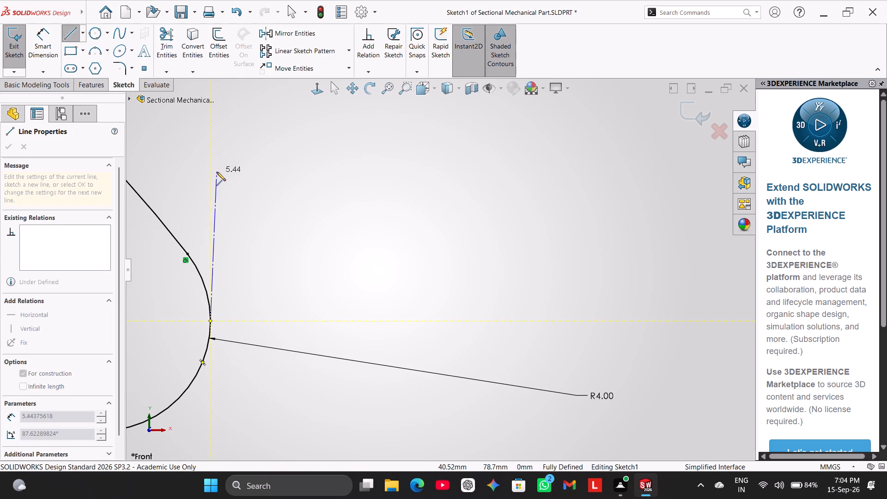
{"action": "right_click", "coordinate": [239, 175]}
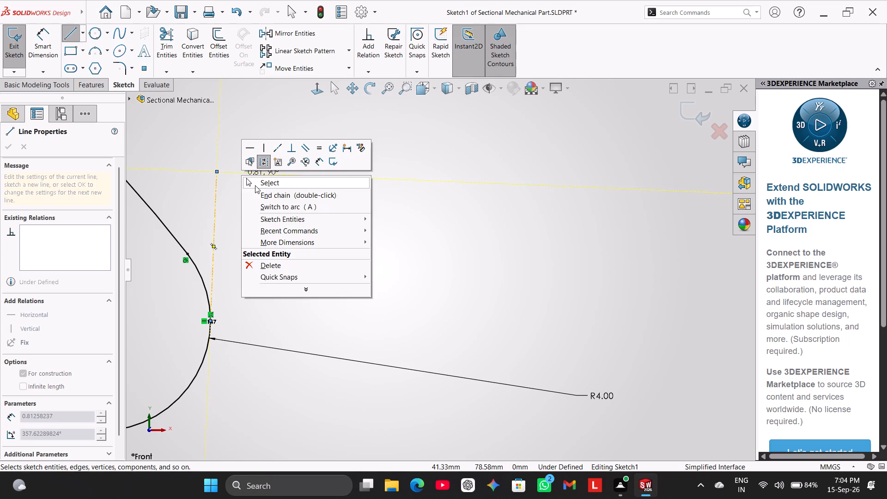
{"action": "left_click", "coordinate": [268, 189]}
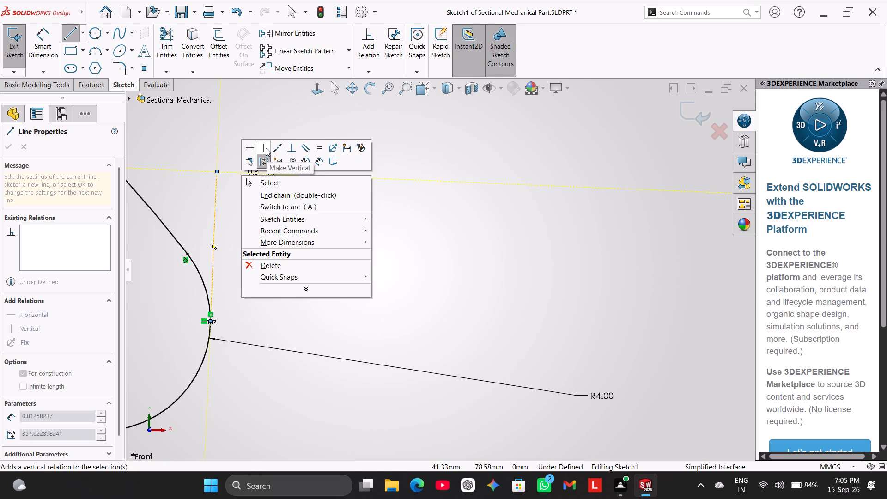
{"action": "left_click", "coordinate": [266, 148]}
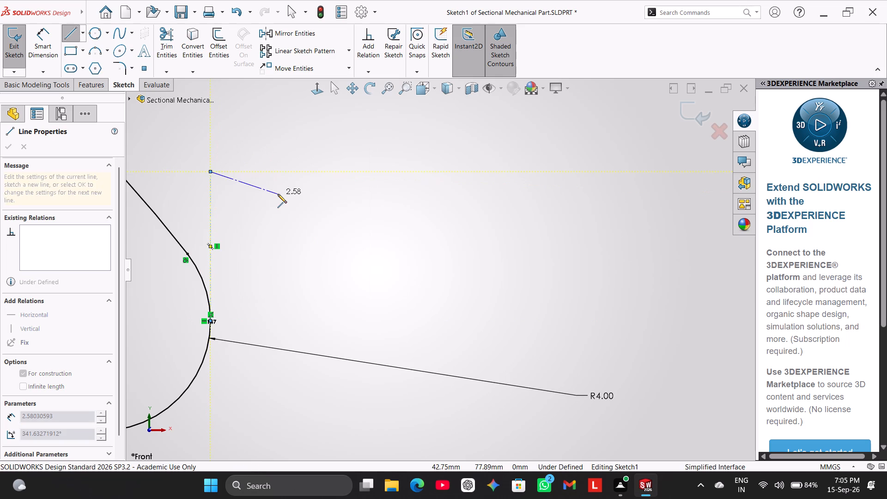
{"action": "right_click", "coordinate": [278, 194]}
{"action": "left_click", "coordinate": [282, 199]}
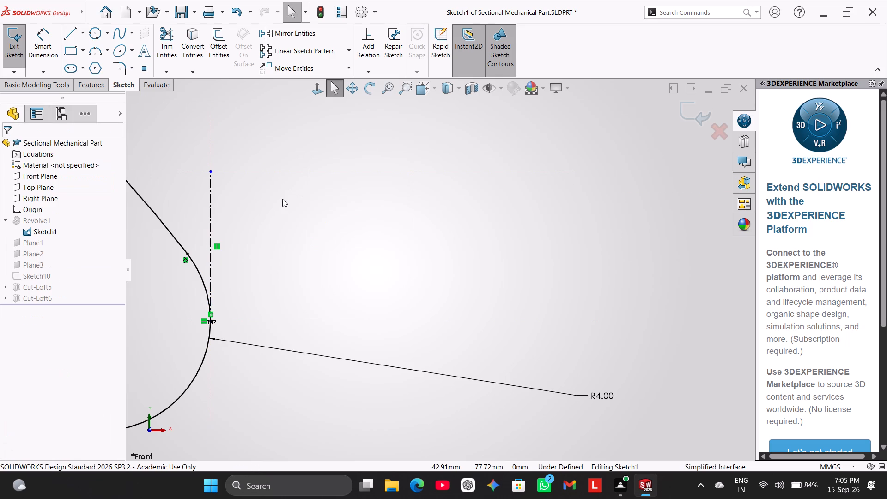
Add a driven horizontal dimension from the revolve axis to the short vertical centerline at the outer R4 arc.
{"action": "scroll", "coordinate": [282, 199], "scroll_direction": "down", "scroll_amount": 5, "text": "ctrl"}
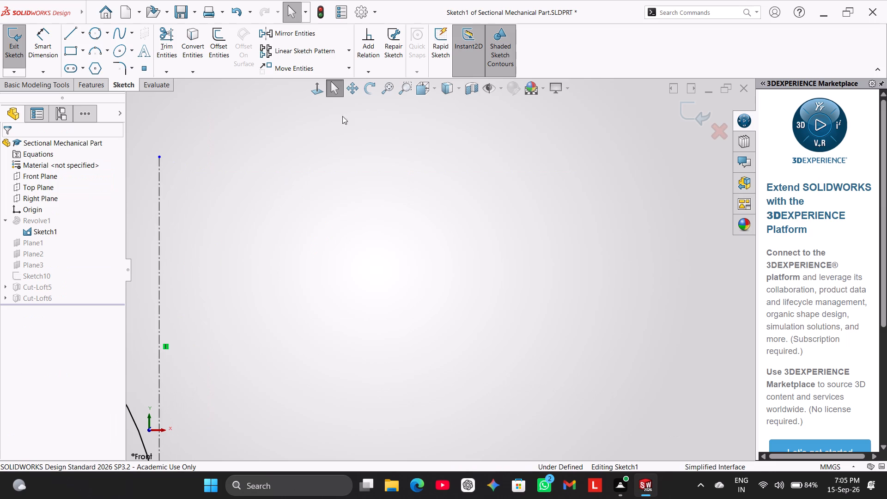
{"action": "left_click", "coordinate": [382, 89]}
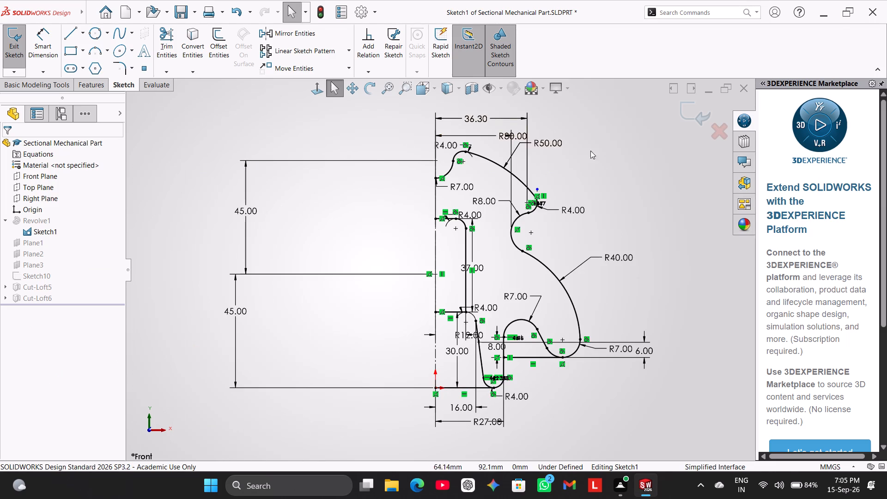
{"action": "left_click", "coordinate": [595, 183]}
{"action": "scroll", "coordinate": [595, 183], "scroll_direction": "up", "scroll_amount": 1, "text": "ctrl"}
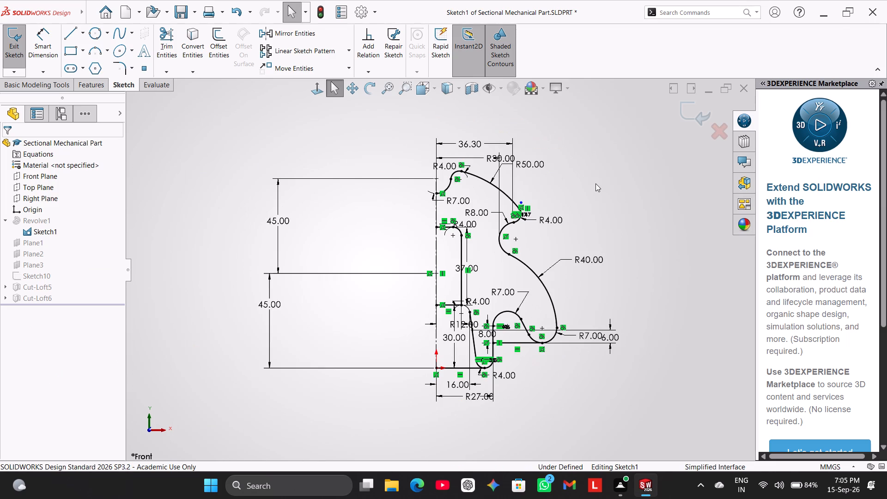
{"action": "scroll", "coordinate": [591, 185], "scroll_direction": "up", "scroll_amount": 5, "text": "ctrl"}
{"action": "scroll", "coordinate": [591, 185], "scroll_direction": "down", "scroll_amount": 6, "text": "ctrl"}
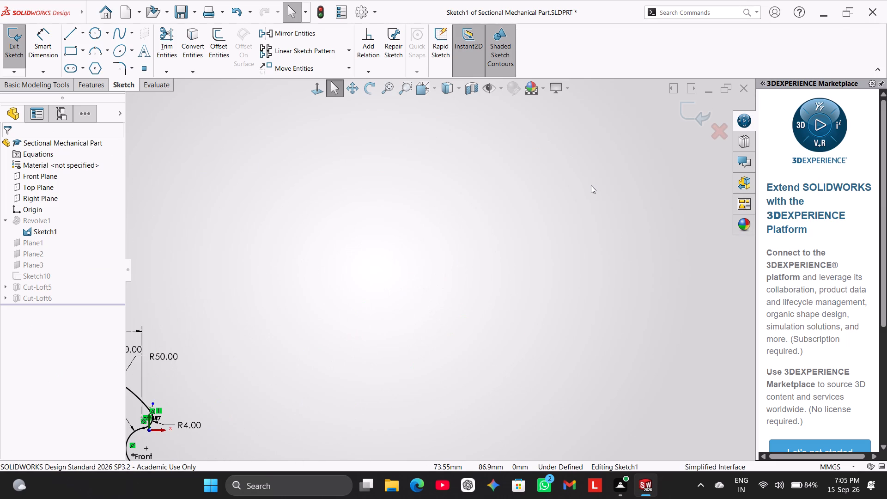
{"action": "scroll", "coordinate": [291, 282], "scroll_direction": "down", "scroll_amount": 7, "text": "ctrl"}
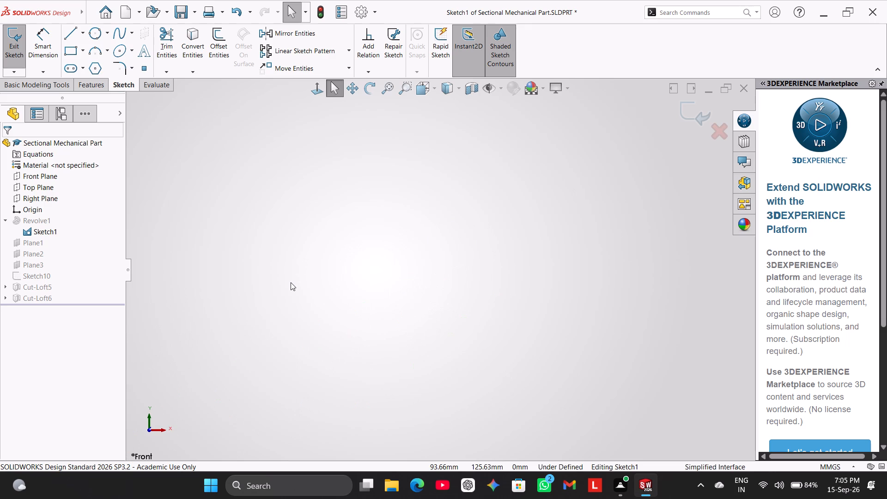
{"action": "scroll", "coordinate": [291, 282], "scroll_direction": "down", "scroll_amount": 5, "text": "ctrl"}
{"action": "left_click", "coordinate": [397, 93]}
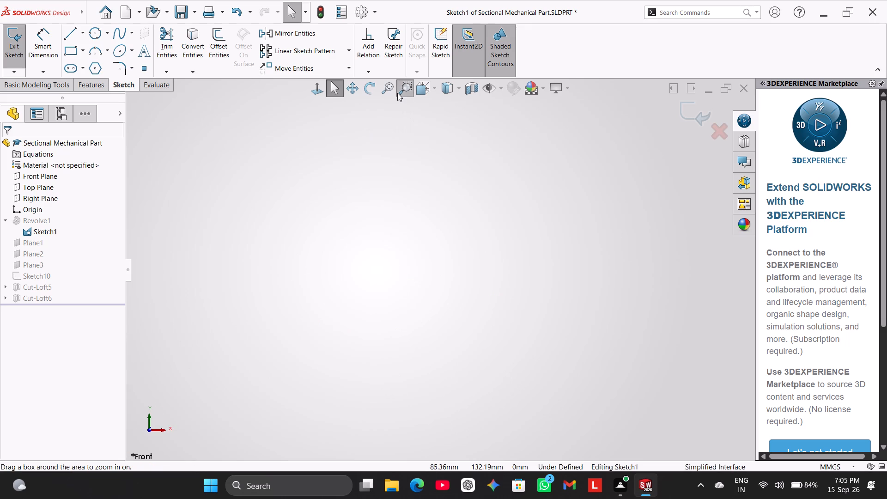
{"action": "left_click", "coordinate": [391, 87]}
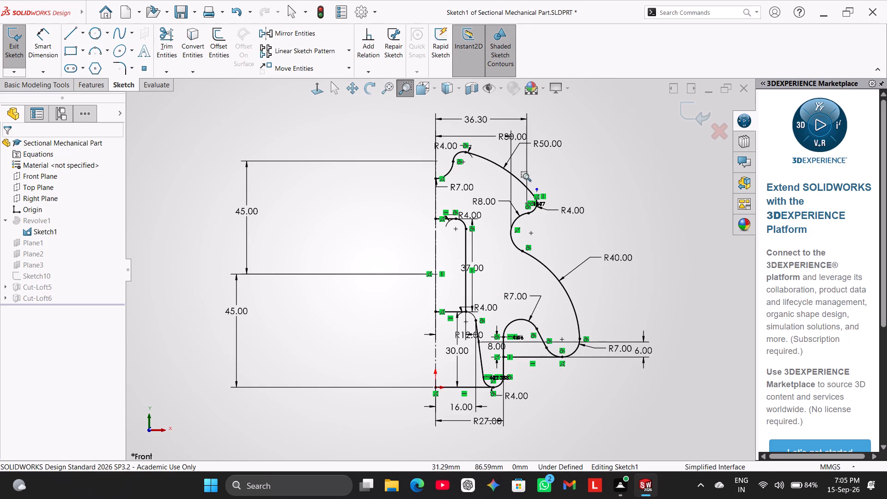
{"action": "scroll", "coordinate": [539, 187], "scroll_direction": "down", "scroll_amount": 4, "text": "ctrl"}
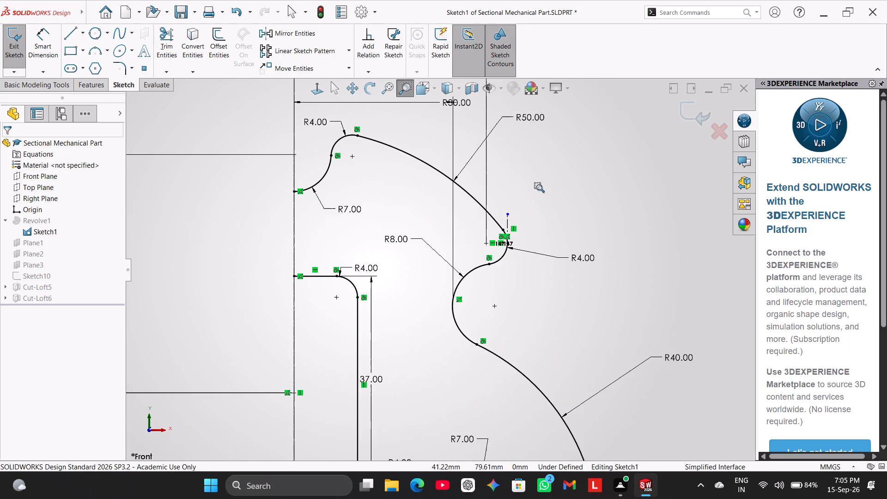
{"action": "left_click", "coordinate": [339, 86]}
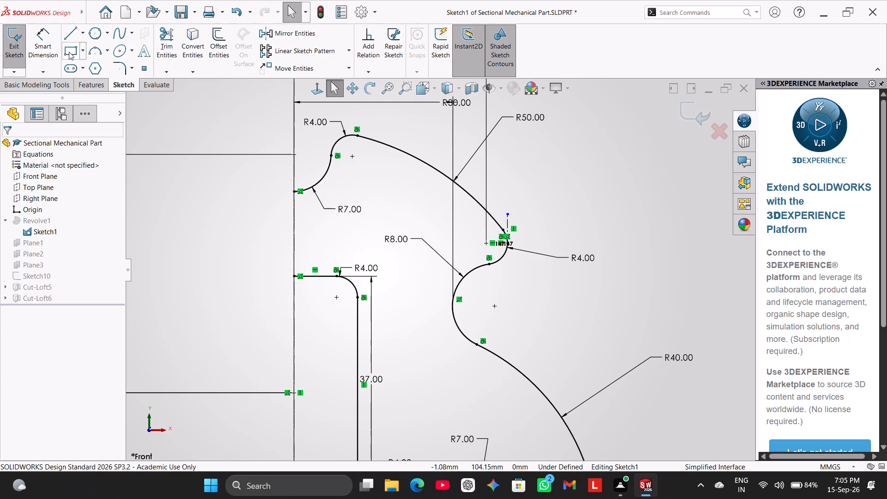
{"action": "left_click", "coordinate": [52, 53]}
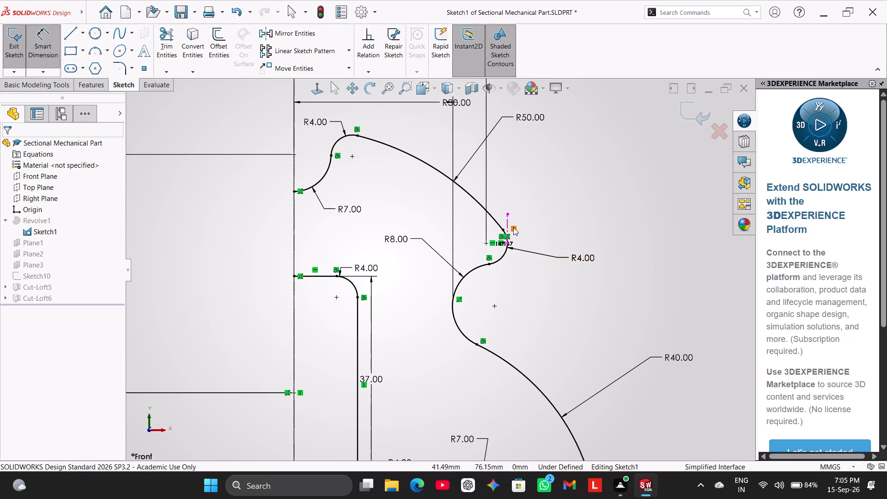
{"action": "left_click", "coordinate": [507, 224]}
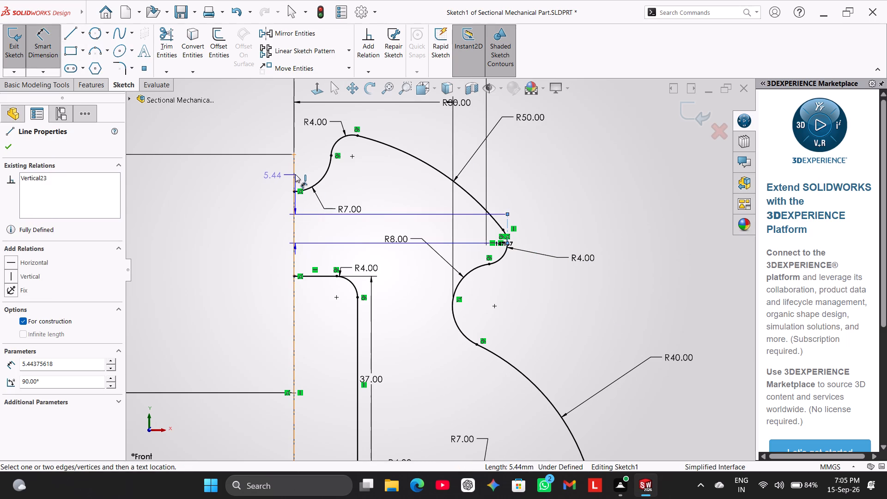
{"action": "left_click", "coordinate": [295, 174]}
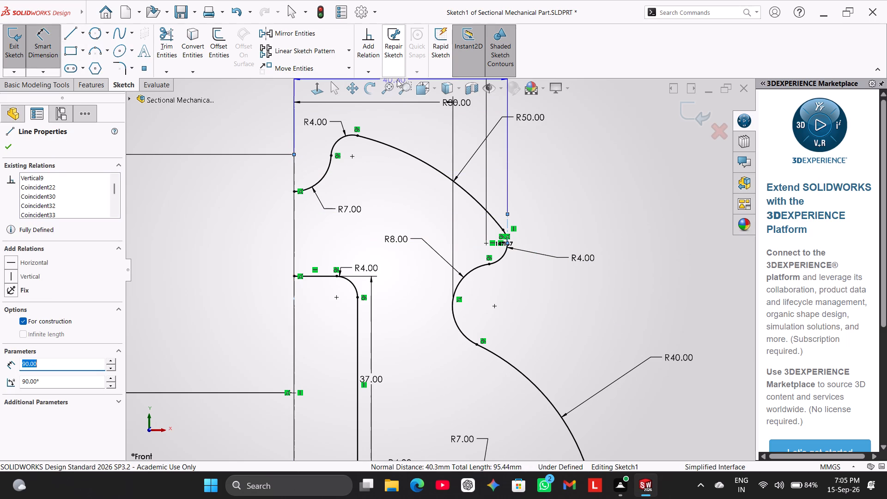
{"action": "scroll", "coordinate": [415, 143], "scroll_direction": "down", "scroll_amount": 2, "text": "ctrl"}
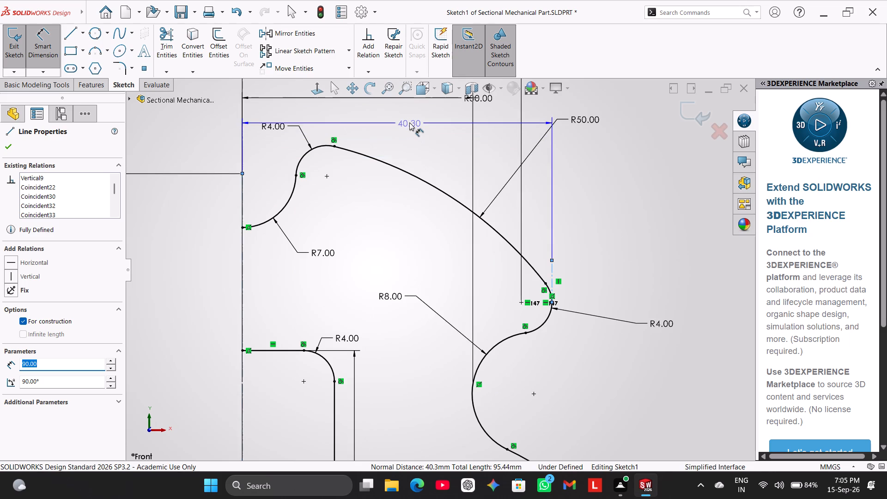
{"action": "left_click", "coordinate": [408, 122]}
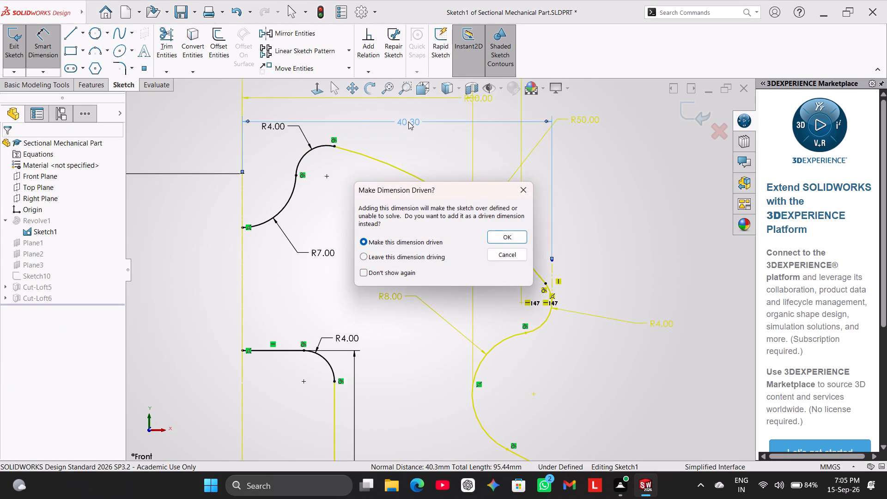
{"action": "left_click", "coordinate": [509, 238]}
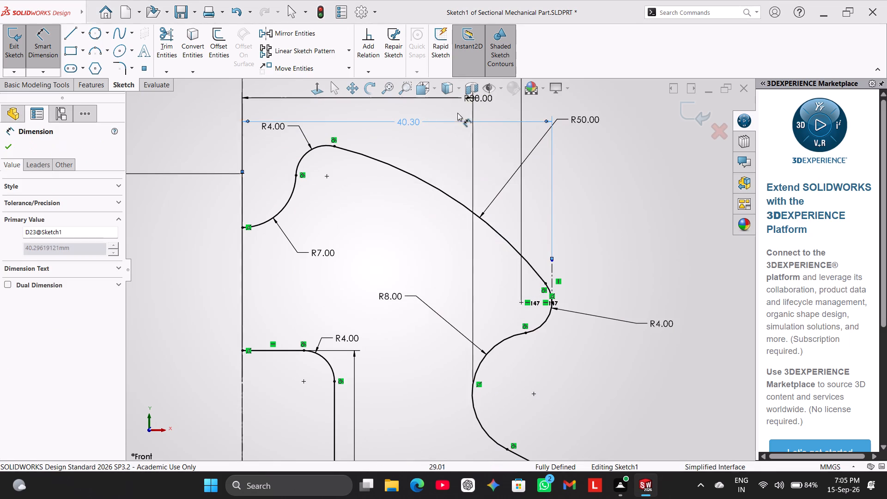
{"action": "left_click", "coordinate": [447, 97]}
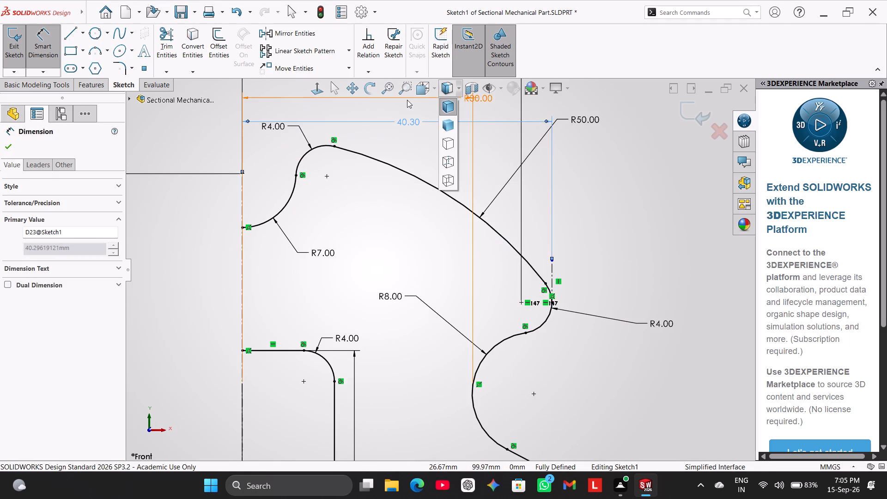
{"action": "left_click", "coordinate": [407, 100]}
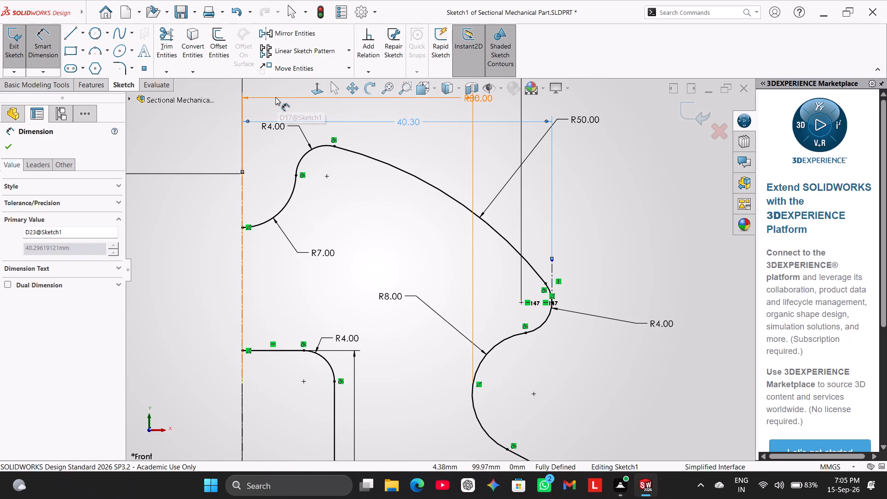
Delete the R30.00 dimension between the revolve axis and the R8 neck arc in Sketch1.
{"action": "left_click", "coordinate": [275, 97]}
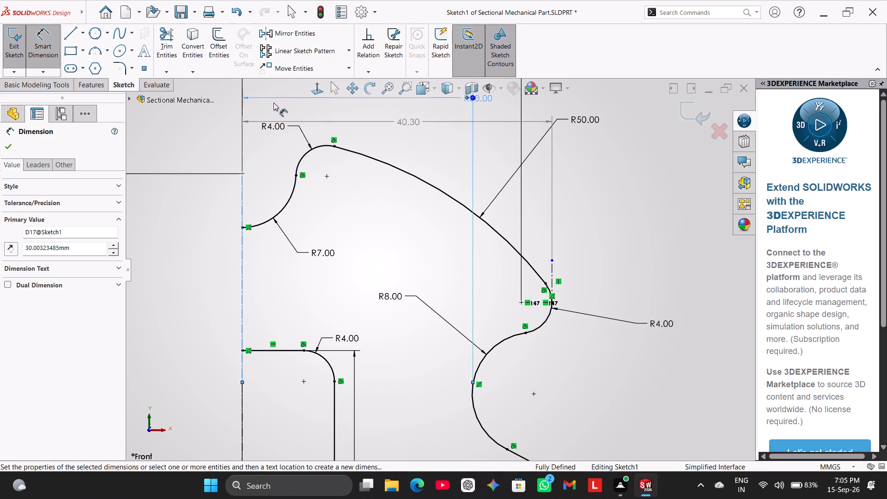
{"action": "right_click", "coordinate": [280, 97]}
{"action": "right_click", "coordinate": [280, 97]}
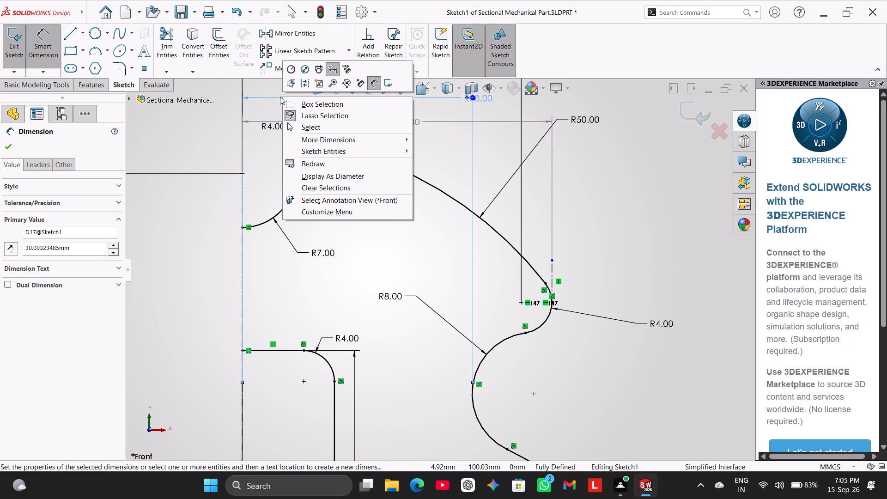
{"action": "left_click", "coordinate": [313, 127]}
{"action": "right_click", "coordinate": [298, 96]}
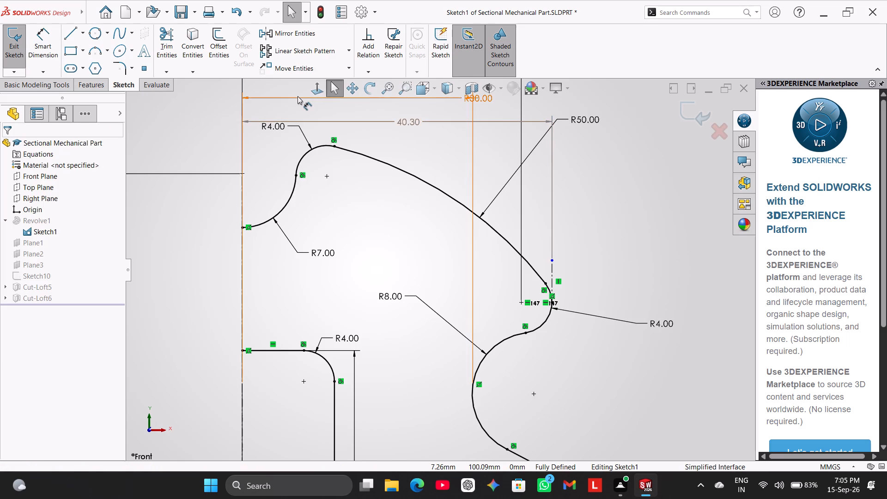
{"action": "left_click", "coordinate": [361, 224]}
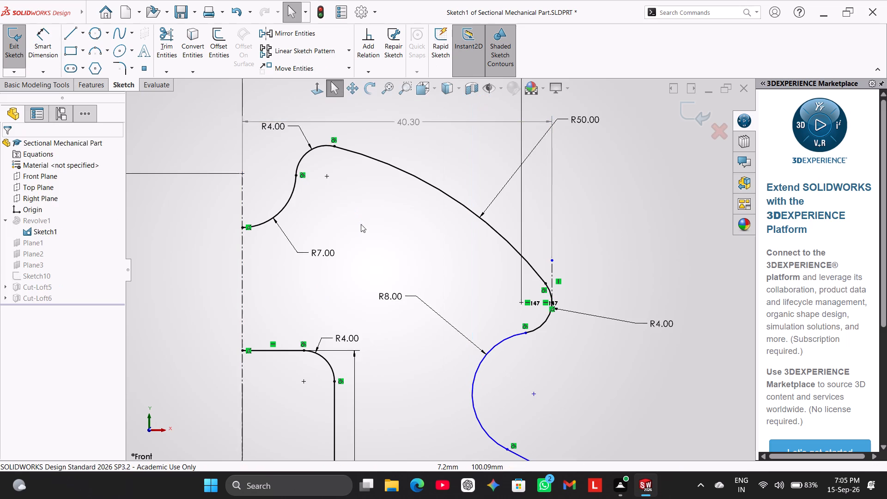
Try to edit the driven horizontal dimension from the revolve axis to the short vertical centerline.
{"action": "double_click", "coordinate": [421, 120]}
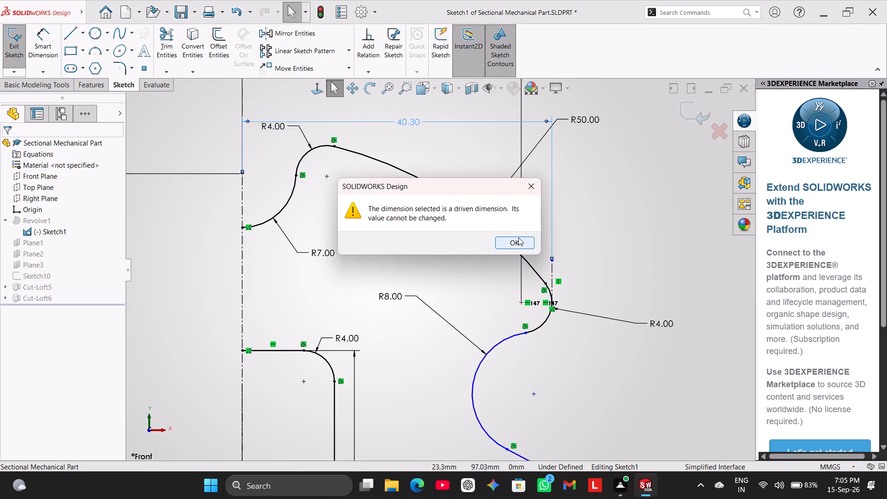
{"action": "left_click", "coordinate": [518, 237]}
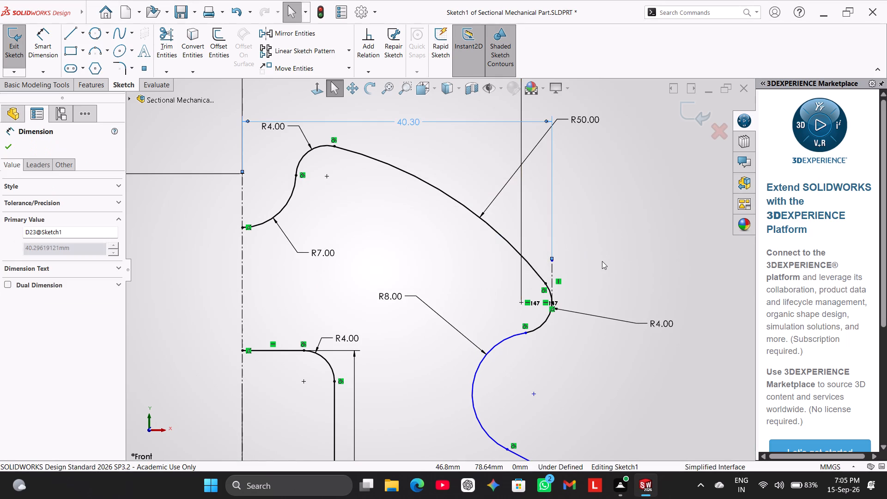
Delete the driven horizontal dimension between the revolve axis and the short vertical centerline at the outer R4 arc.
{"action": "scroll", "coordinate": [602, 261], "scroll_direction": "up", "scroll_amount": 5, "text": "ctrl"}
{"action": "scroll", "coordinate": [602, 261], "scroll_direction": "down", "scroll_amount": 5, "text": "ctrl"}
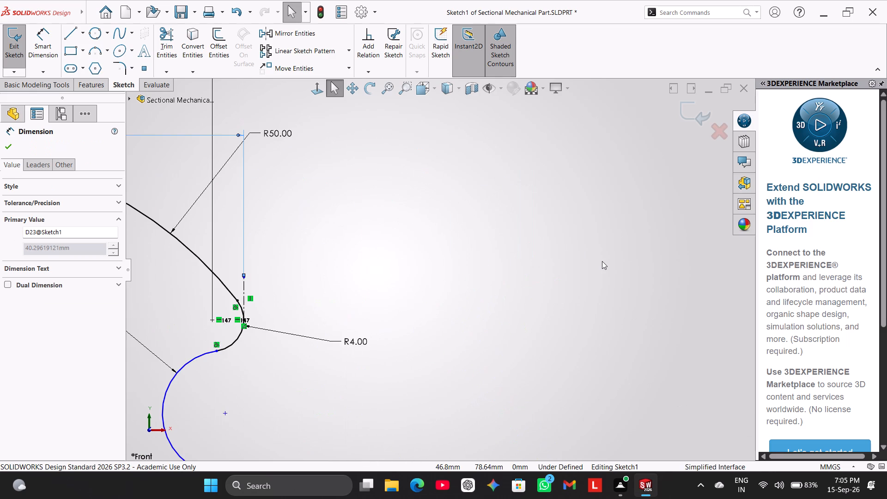
{"action": "scroll", "coordinate": [602, 261], "scroll_direction": "down", "scroll_amount": 1, "text": "ctrl"}
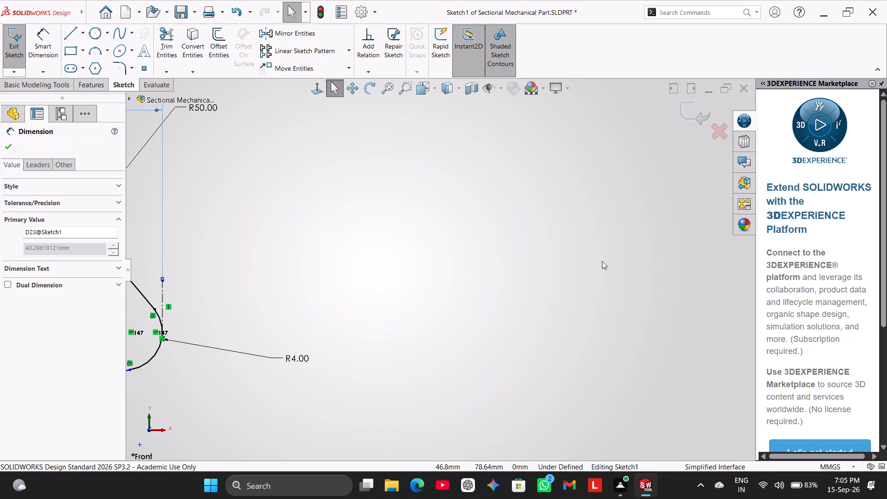
{"action": "scroll", "coordinate": [602, 261], "scroll_direction": "down", "scroll_amount": 4, "text": "ctrl"}
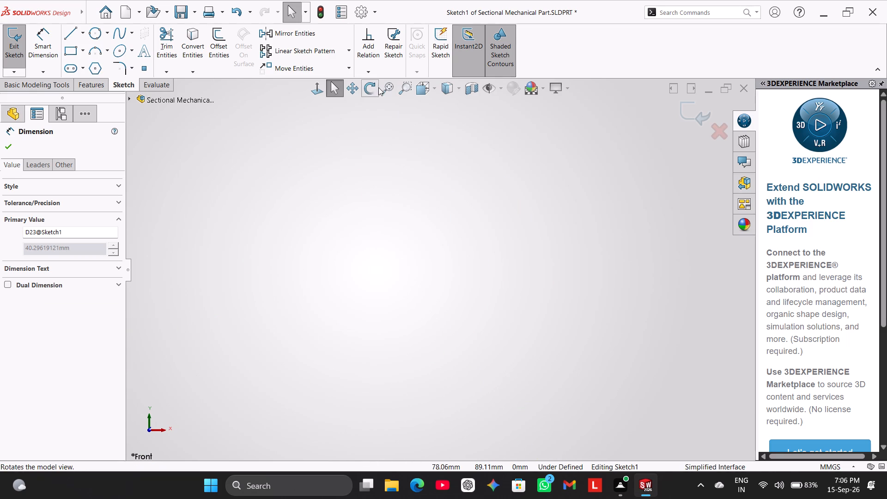
{"action": "left_click", "coordinate": [361, 90]}
{"action": "left_click", "coordinate": [322, 88]}
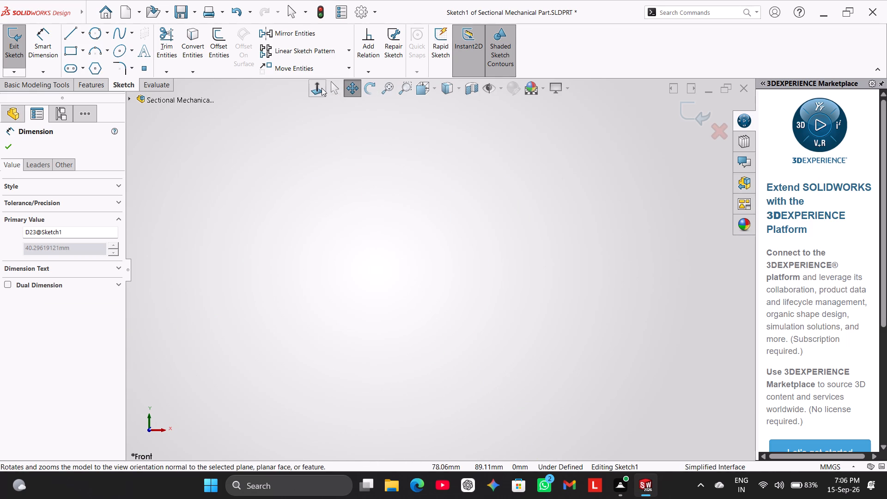
{"action": "left_click", "coordinate": [322, 88]}
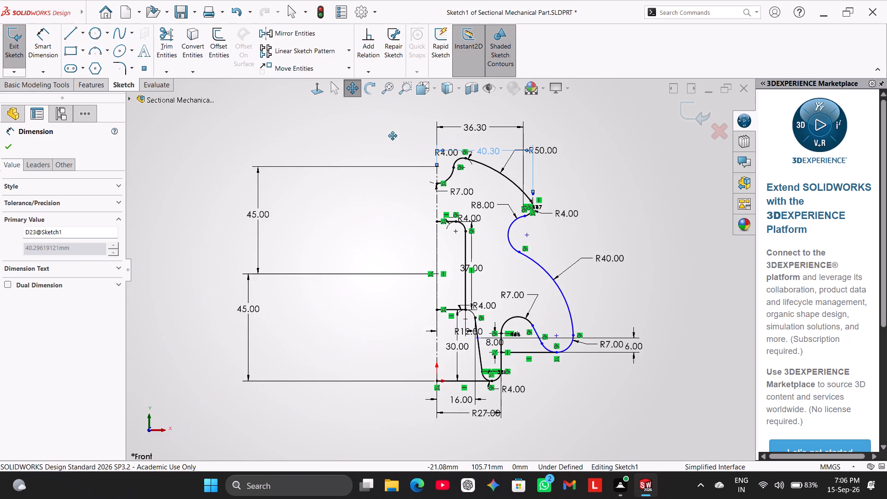
{"action": "scroll", "coordinate": [577, 218], "scroll_direction": "up", "scroll_amount": 4, "text": "ctrl"}
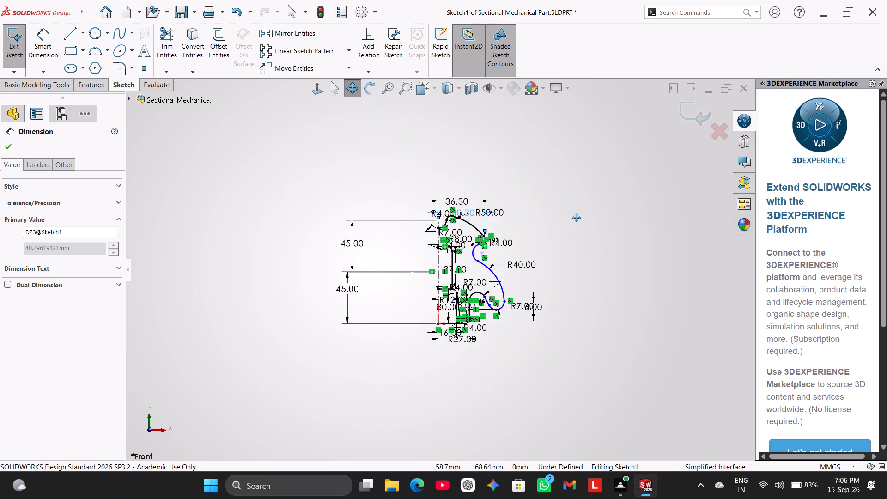
{"action": "scroll", "coordinate": [577, 218], "scroll_direction": "down", "scroll_amount": 5, "text": "ctrl"}
{"action": "scroll", "coordinate": [258, 284], "scroll_direction": "down", "scroll_amount": 6, "text": "ctrl"}
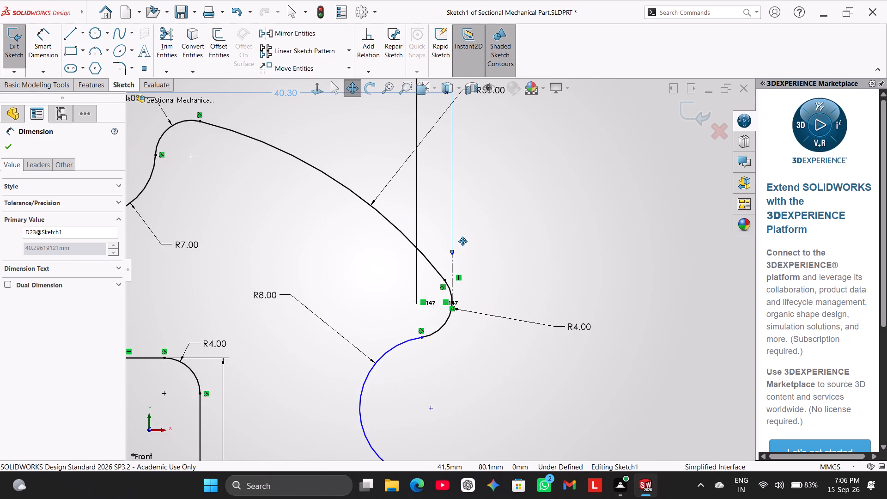
{"action": "scroll", "coordinate": [461, 241], "scroll_direction": "down", "scroll_amount": 4, "text": "ctrl"}
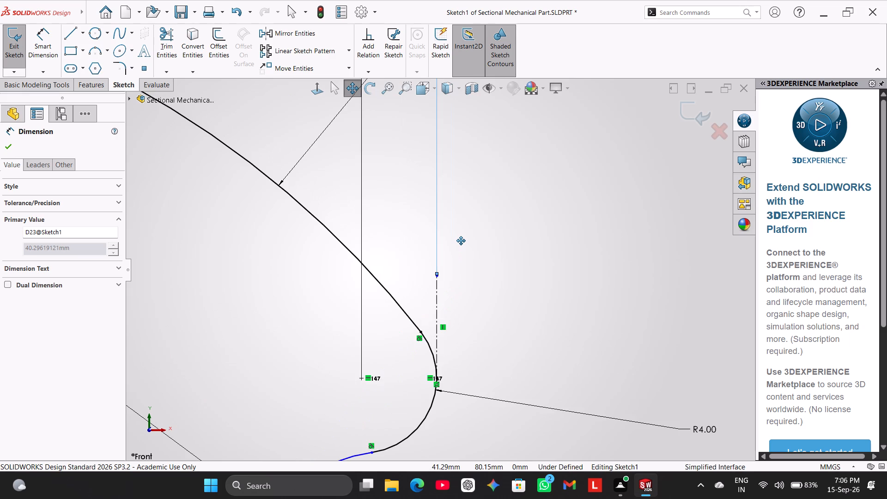
{"action": "scroll", "coordinate": [461, 241], "scroll_direction": "down", "scroll_amount": 3, "text": "ctrl"}
{"action": "scroll", "coordinate": [461, 241], "scroll_direction": "up", "scroll_amount": 6, "text": "ctrl"}
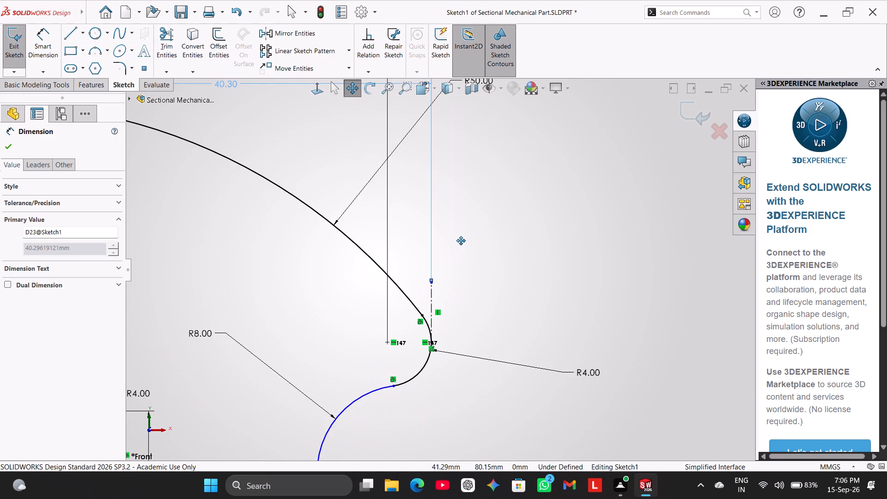
{"action": "scroll", "coordinate": [461, 241], "scroll_direction": "up", "scroll_amount": 4, "text": "ctrl"}
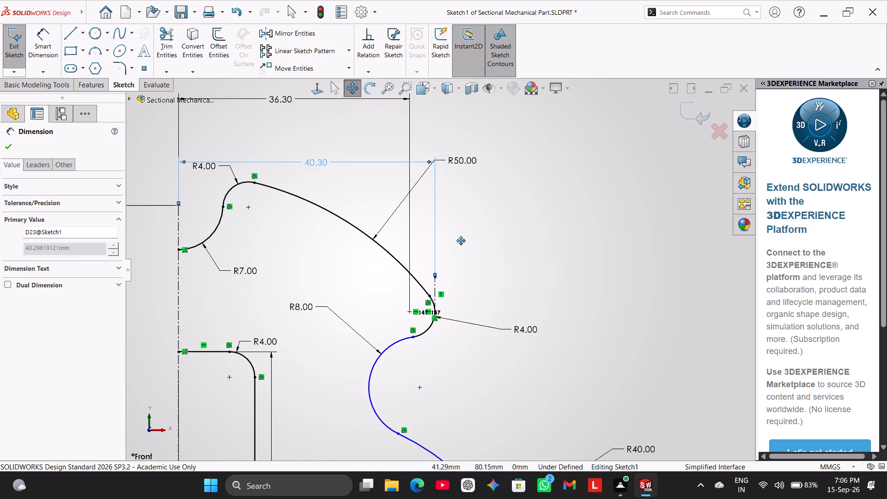
{"action": "right_click", "coordinate": [333, 180]}
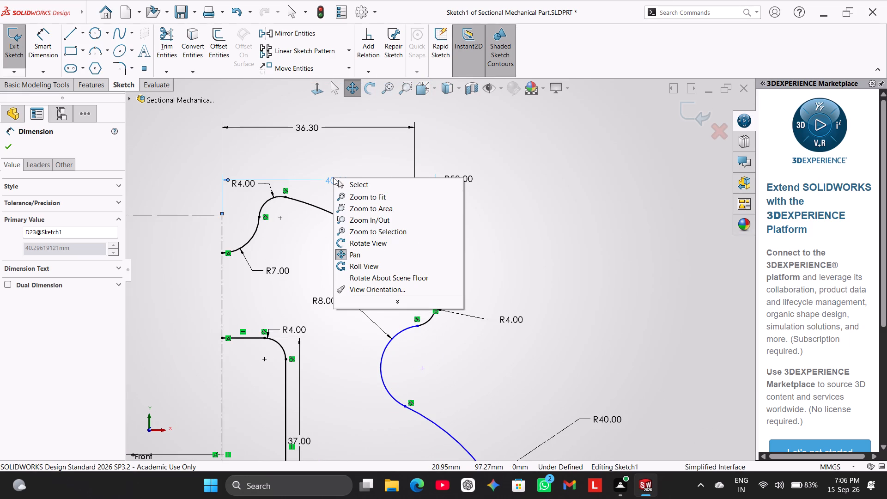
{"action": "left_click", "coordinate": [344, 184]}
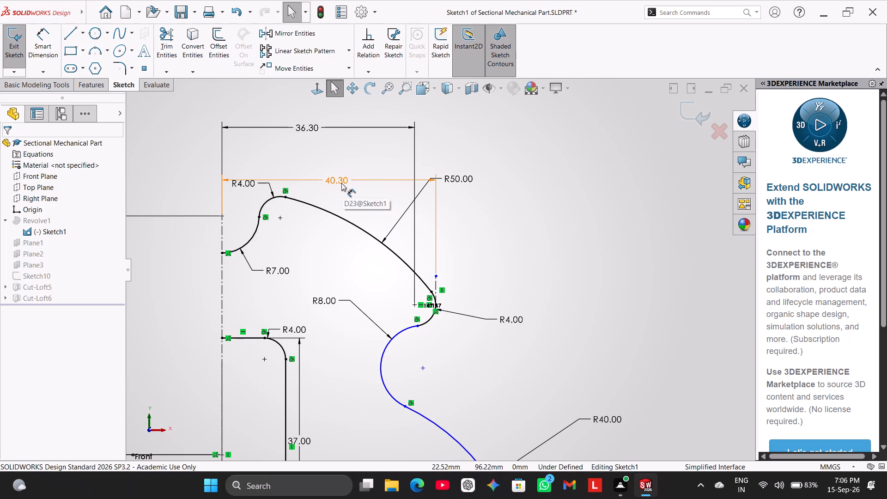
{"action": "left_click", "coordinate": [354, 206]}
{"action": "right_click", "coordinate": [335, 178]}
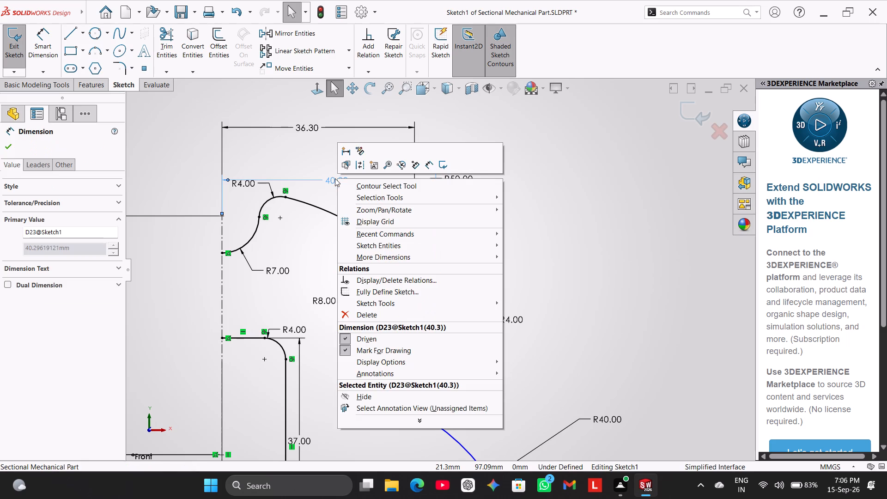
{"action": "left_click", "coordinate": [382, 316]}
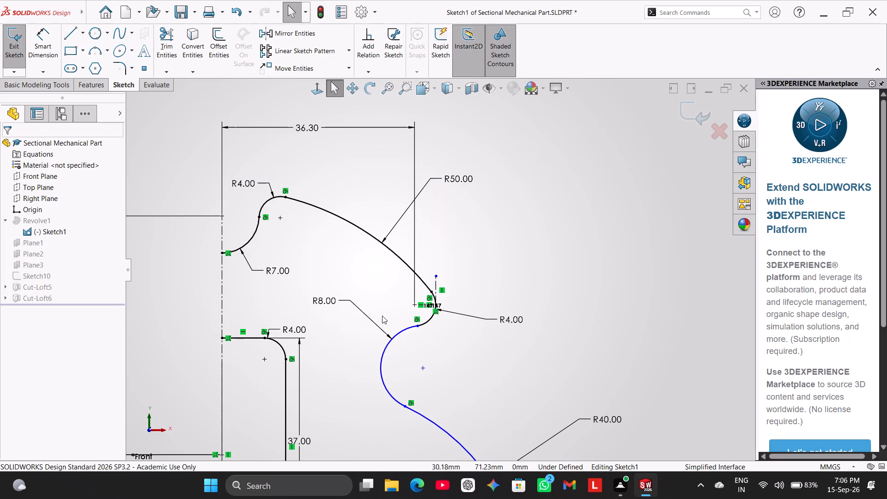
Delete the short vertical construction line at the outermost point of the upper flange's outer R4 arc.
{"action": "right_click", "coordinate": [437, 284]}
{"action": "right_click", "coordinate": [437, 284]}
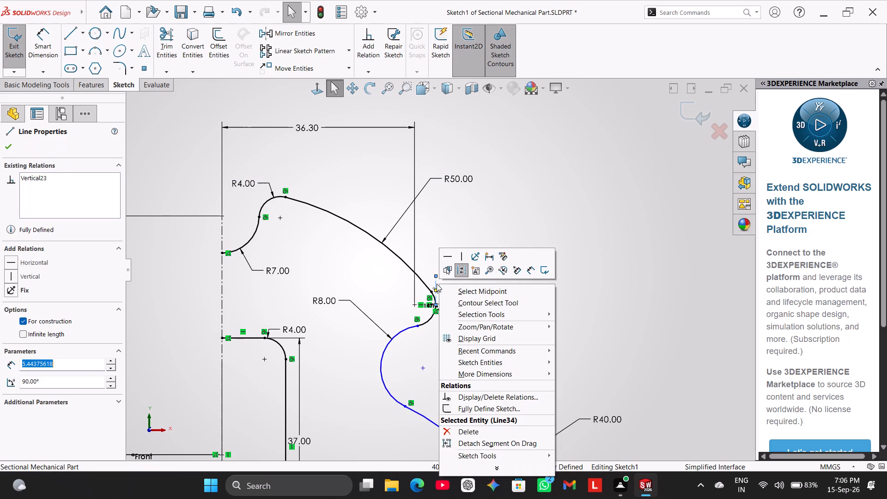
{"action": "left_click", "coordinate": [461, 438]}
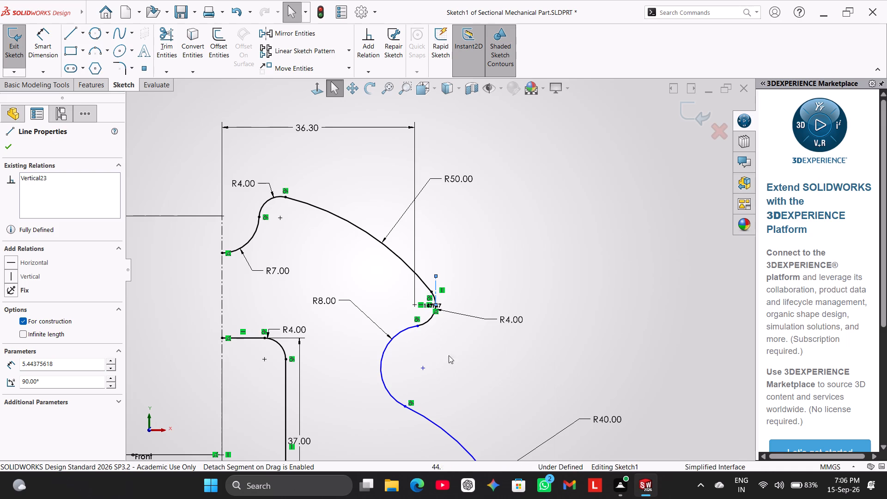
{"action": "right_click", "coordinate": [436, 286]}
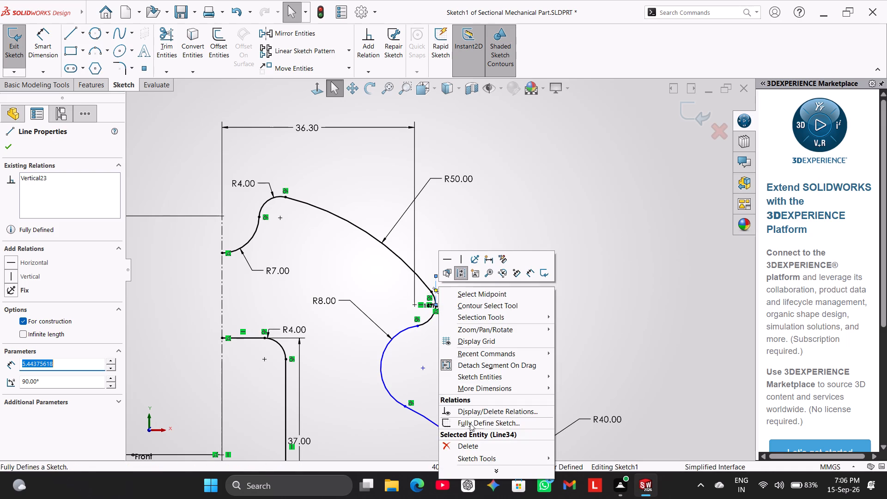
{"action": "left_click", "coordinate": [474, 446]}
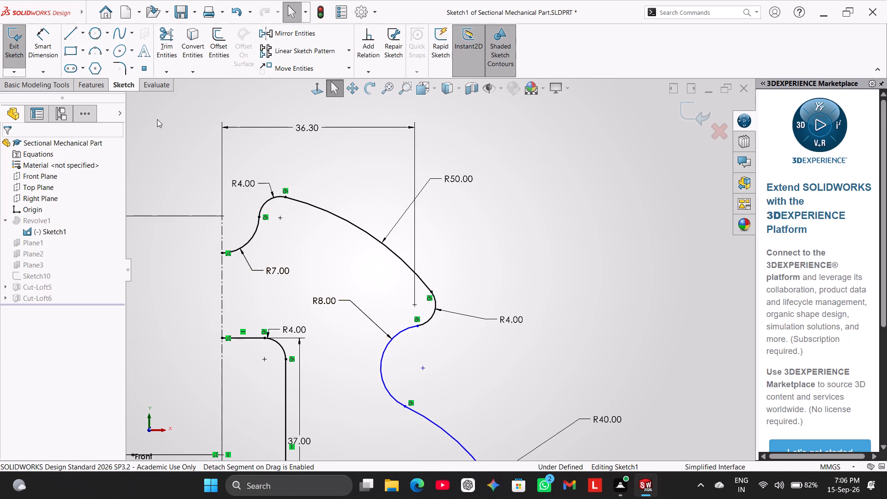
Add a 40 mm horizontal dimension from the revolve axis to the point on the upper flange's outer R4 arc.
{"action": "left_click", "coordinate": [45, 27]}
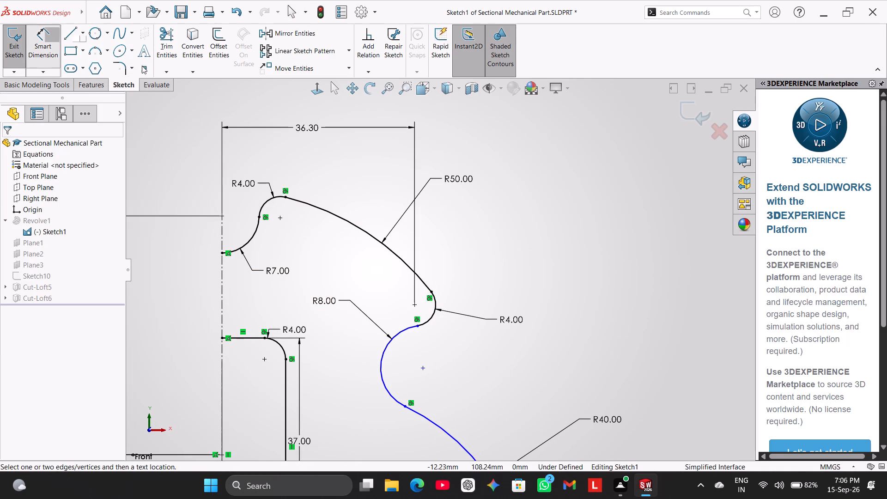
{"action": "left_click", "coordinate": [433, 311]}
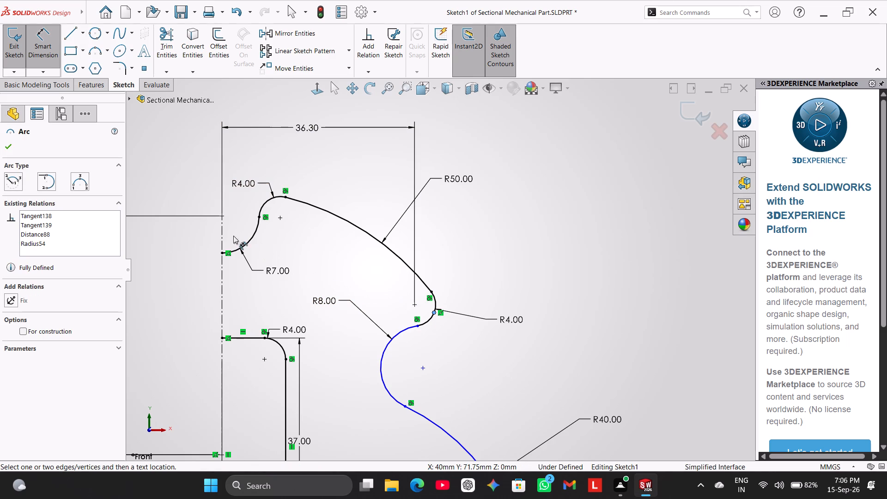
{"action": "left_click", "coordinate": [222, 231]}
{"action": "left_click", "coordinate": [304, 104]}
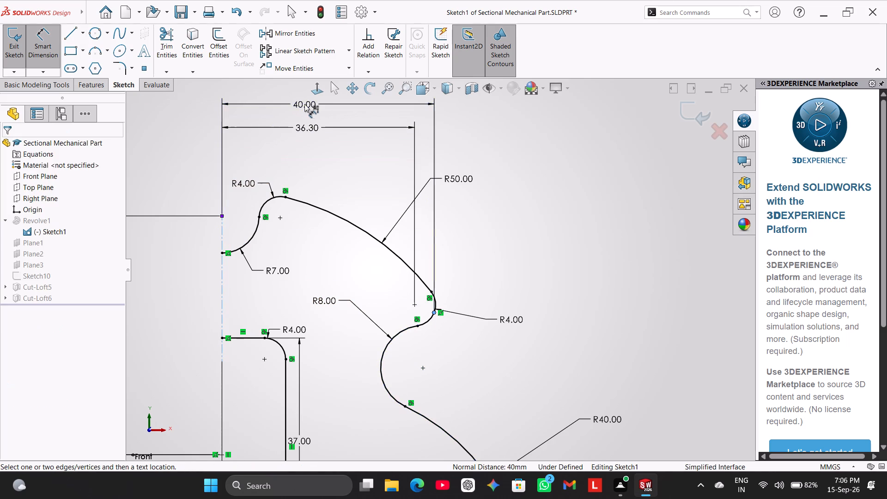
{"action": "left_click", "coordinate": [337, 137]}
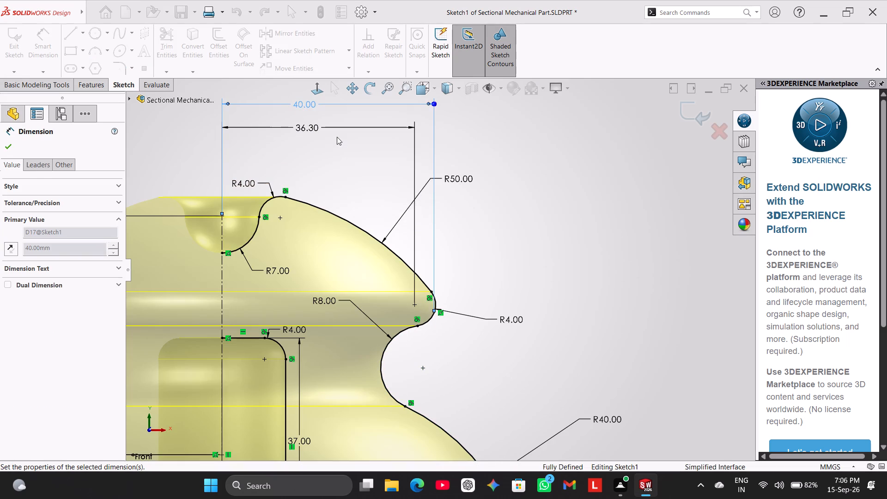
{"action": "right_click", "coordinate": [482, 217]}
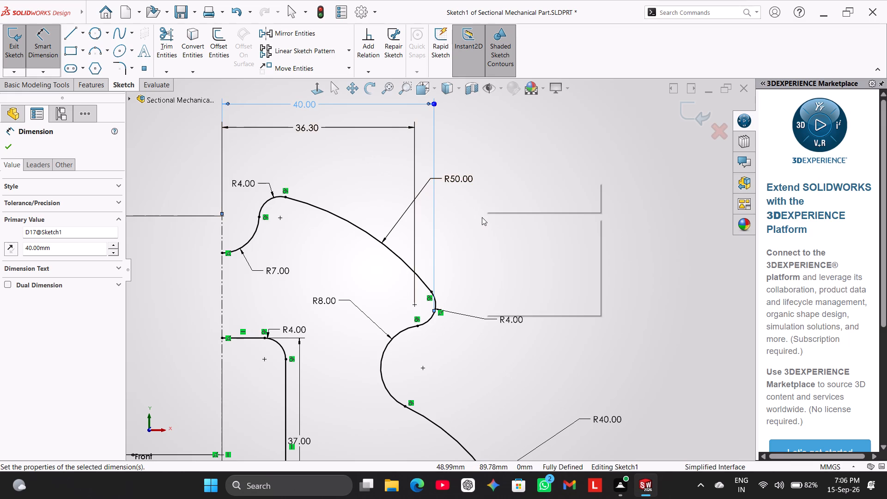
{"action": "left_click", "coordinate": [502, 248]}
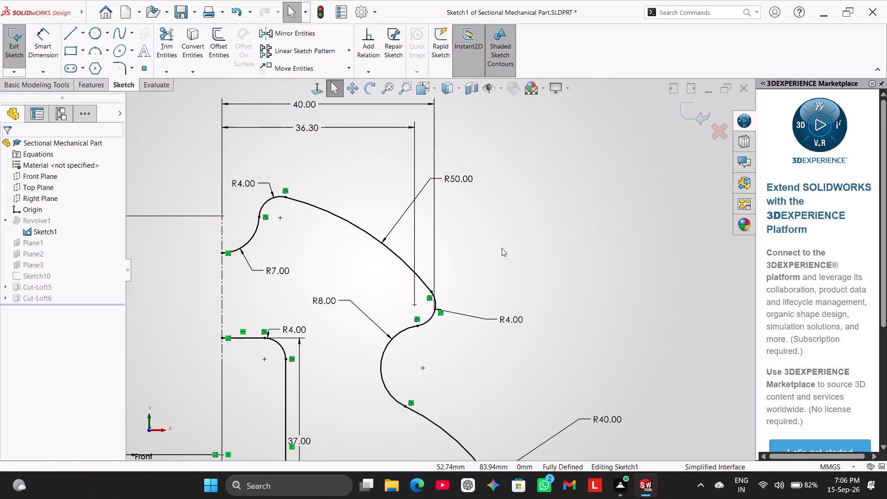
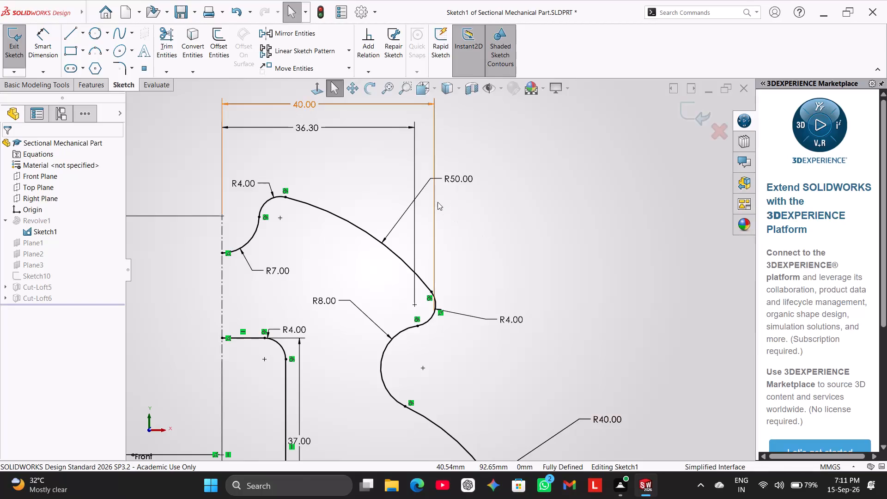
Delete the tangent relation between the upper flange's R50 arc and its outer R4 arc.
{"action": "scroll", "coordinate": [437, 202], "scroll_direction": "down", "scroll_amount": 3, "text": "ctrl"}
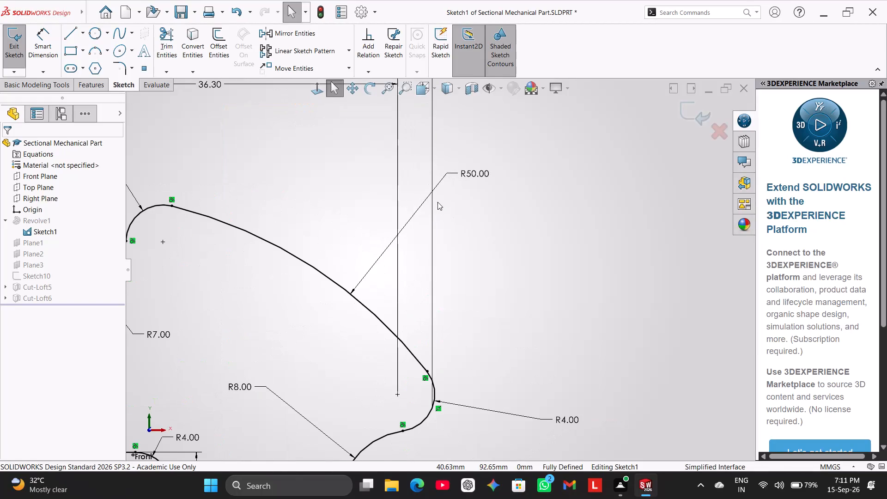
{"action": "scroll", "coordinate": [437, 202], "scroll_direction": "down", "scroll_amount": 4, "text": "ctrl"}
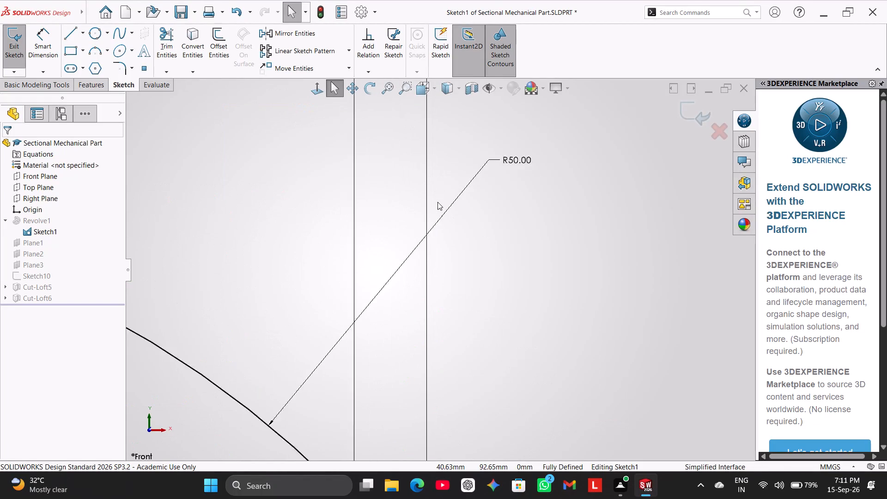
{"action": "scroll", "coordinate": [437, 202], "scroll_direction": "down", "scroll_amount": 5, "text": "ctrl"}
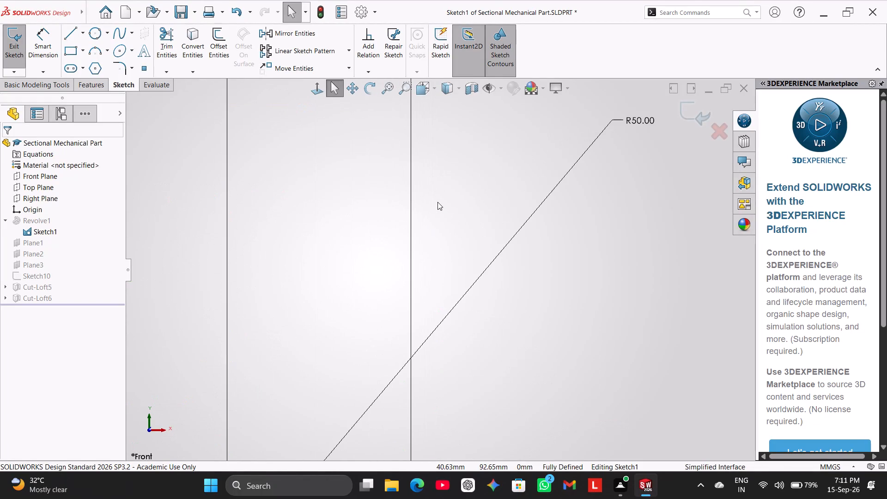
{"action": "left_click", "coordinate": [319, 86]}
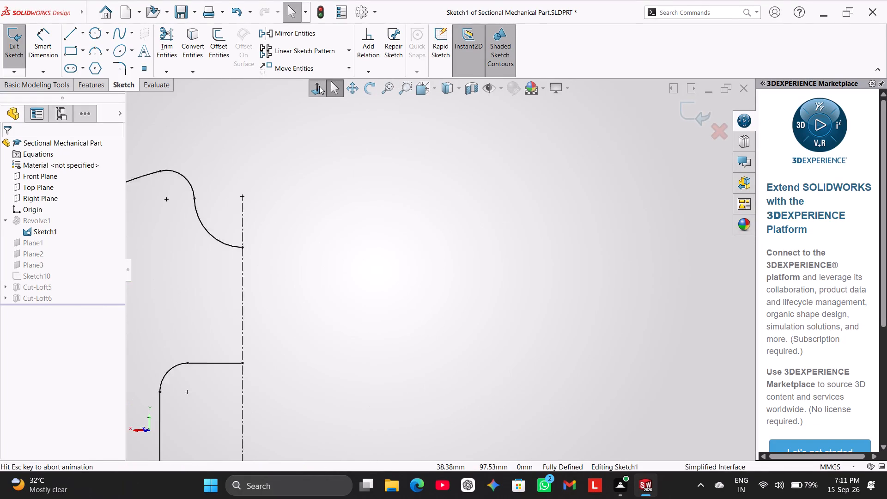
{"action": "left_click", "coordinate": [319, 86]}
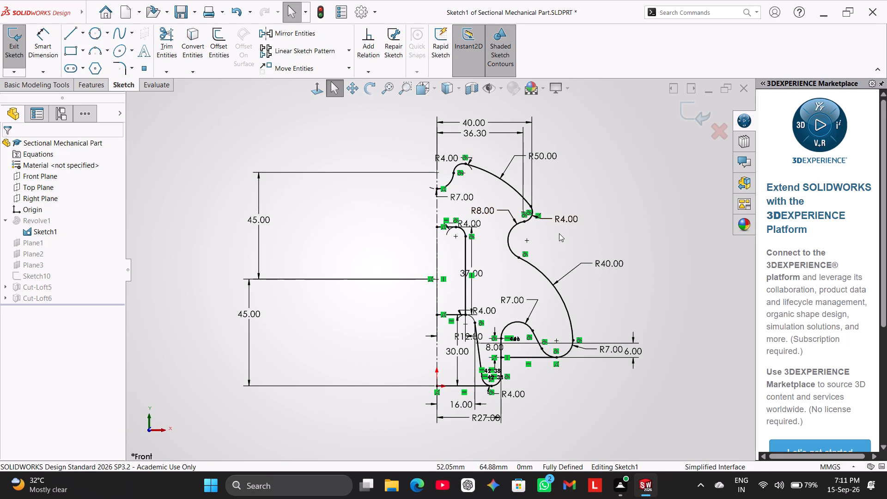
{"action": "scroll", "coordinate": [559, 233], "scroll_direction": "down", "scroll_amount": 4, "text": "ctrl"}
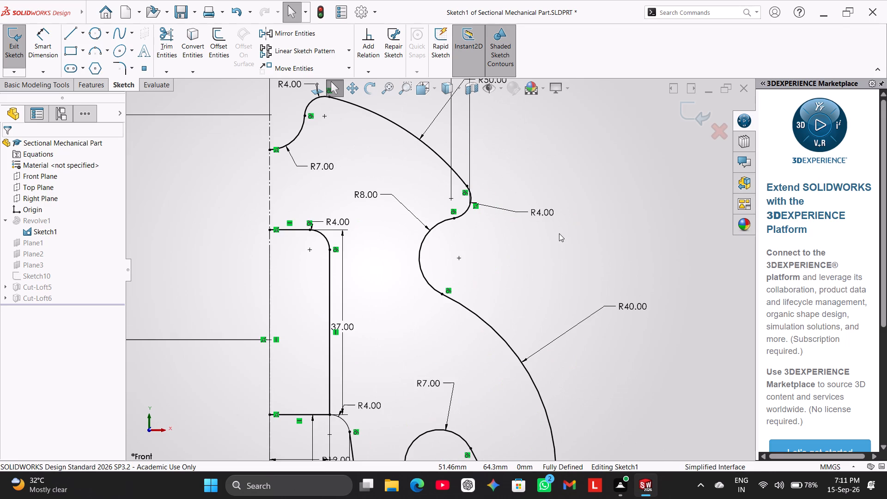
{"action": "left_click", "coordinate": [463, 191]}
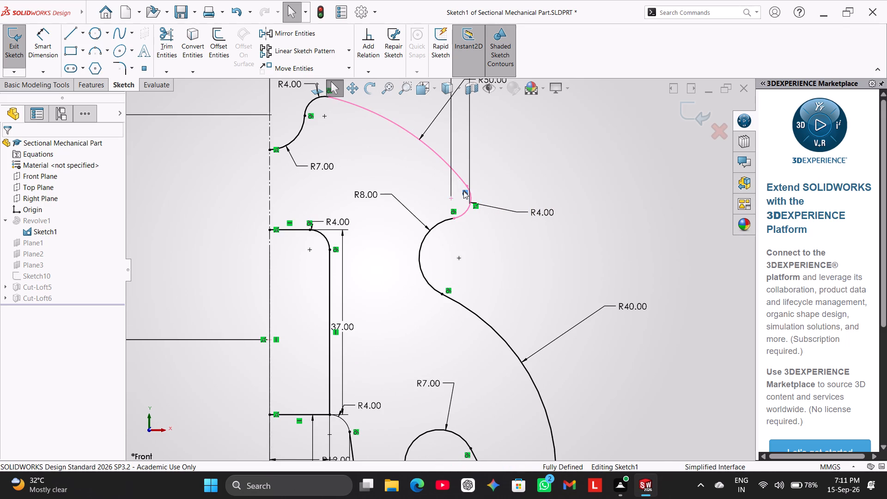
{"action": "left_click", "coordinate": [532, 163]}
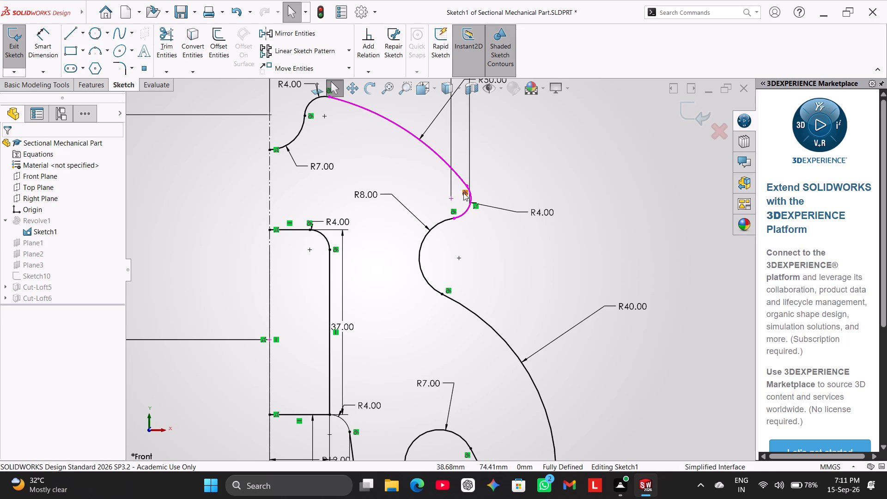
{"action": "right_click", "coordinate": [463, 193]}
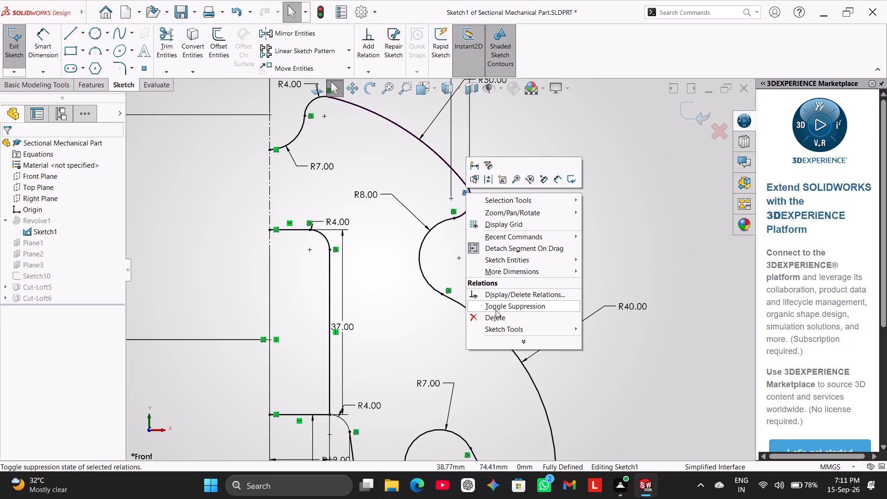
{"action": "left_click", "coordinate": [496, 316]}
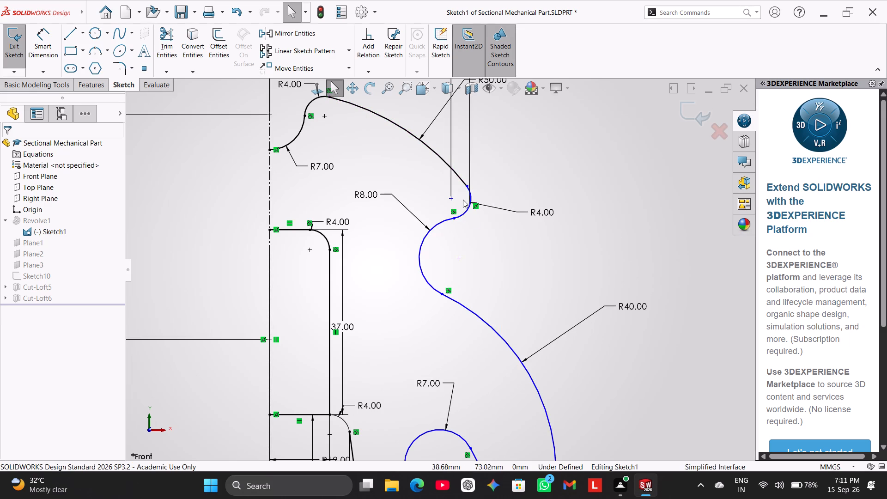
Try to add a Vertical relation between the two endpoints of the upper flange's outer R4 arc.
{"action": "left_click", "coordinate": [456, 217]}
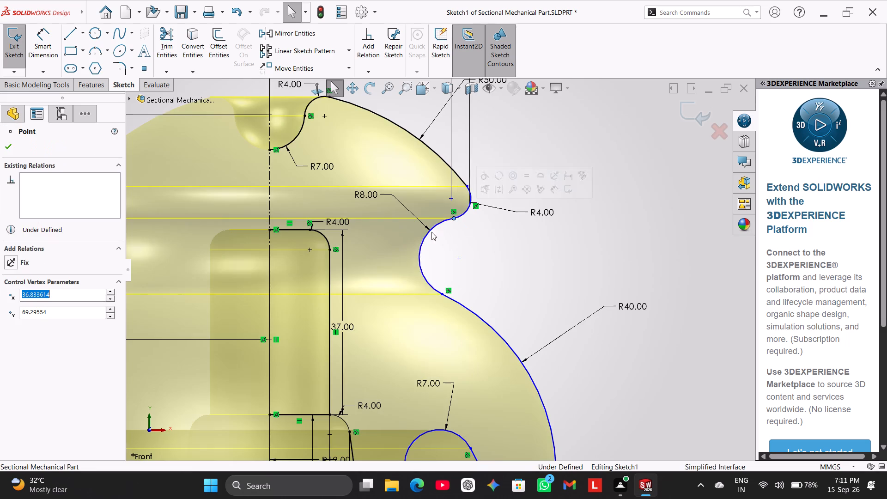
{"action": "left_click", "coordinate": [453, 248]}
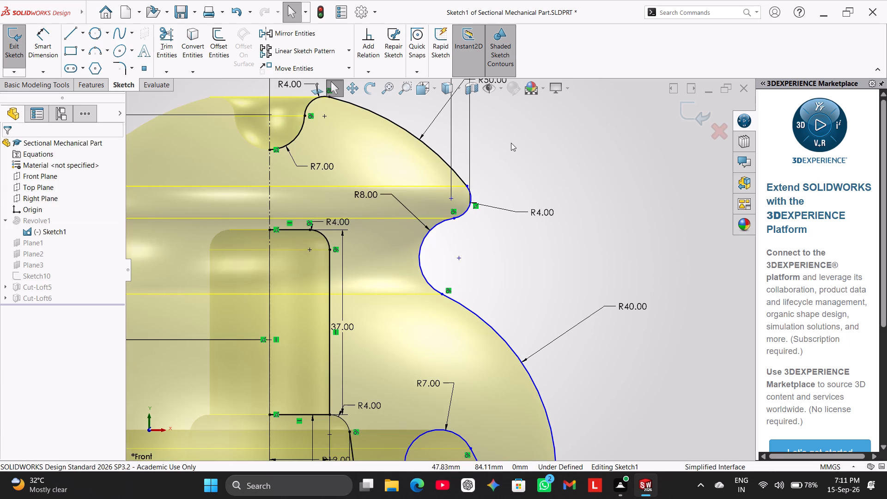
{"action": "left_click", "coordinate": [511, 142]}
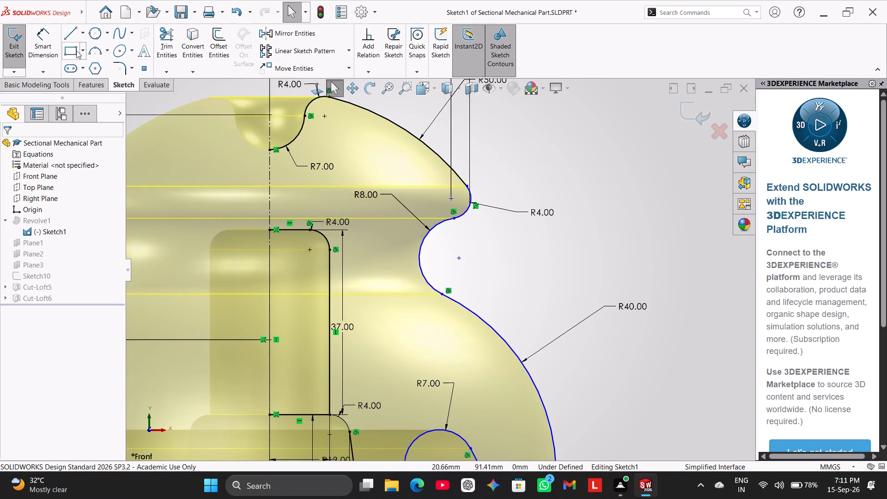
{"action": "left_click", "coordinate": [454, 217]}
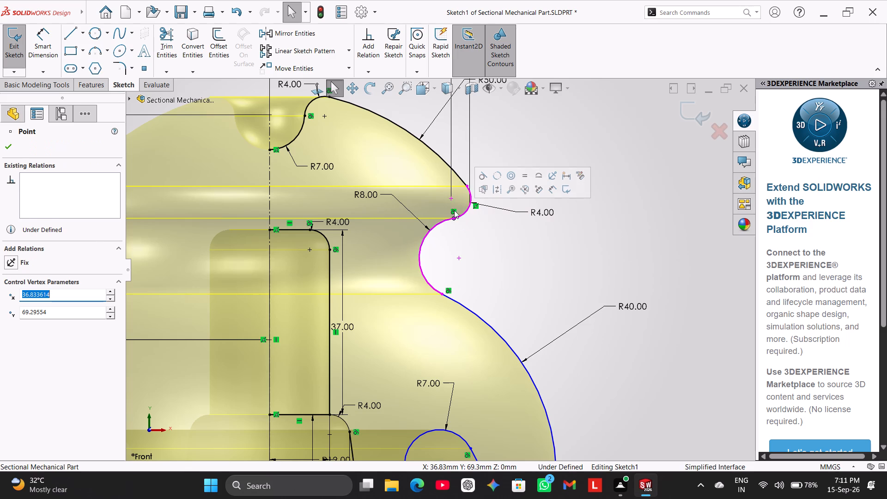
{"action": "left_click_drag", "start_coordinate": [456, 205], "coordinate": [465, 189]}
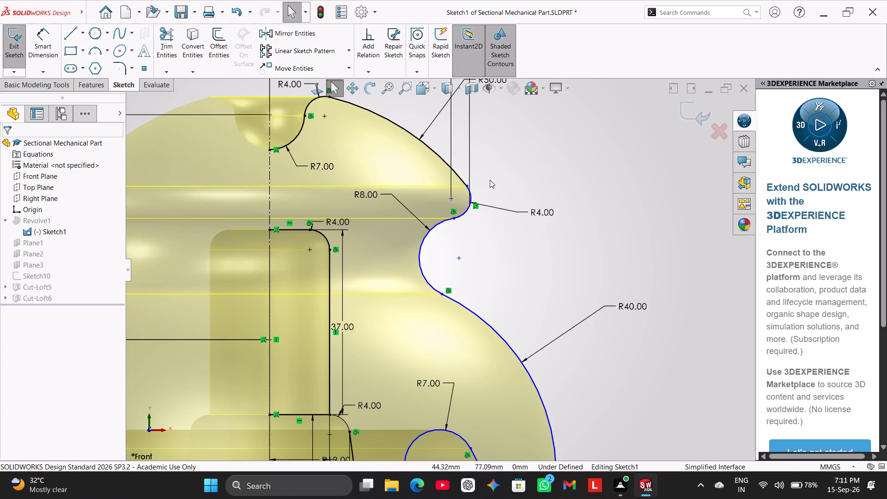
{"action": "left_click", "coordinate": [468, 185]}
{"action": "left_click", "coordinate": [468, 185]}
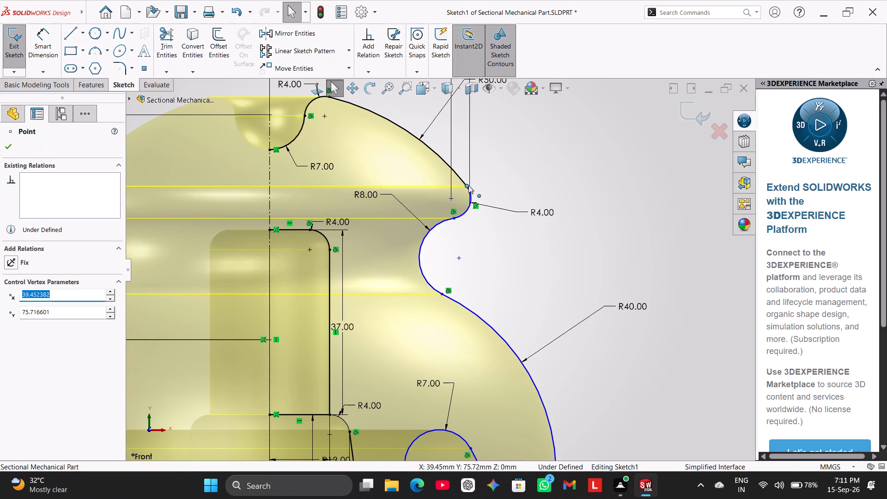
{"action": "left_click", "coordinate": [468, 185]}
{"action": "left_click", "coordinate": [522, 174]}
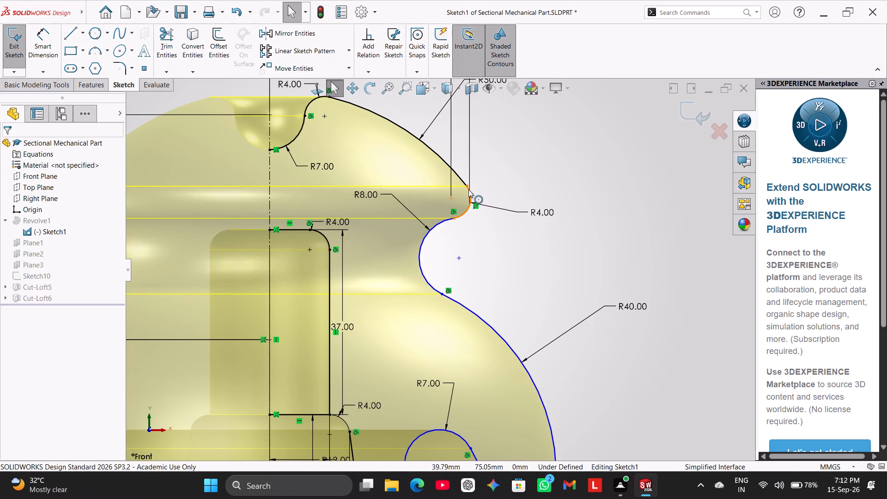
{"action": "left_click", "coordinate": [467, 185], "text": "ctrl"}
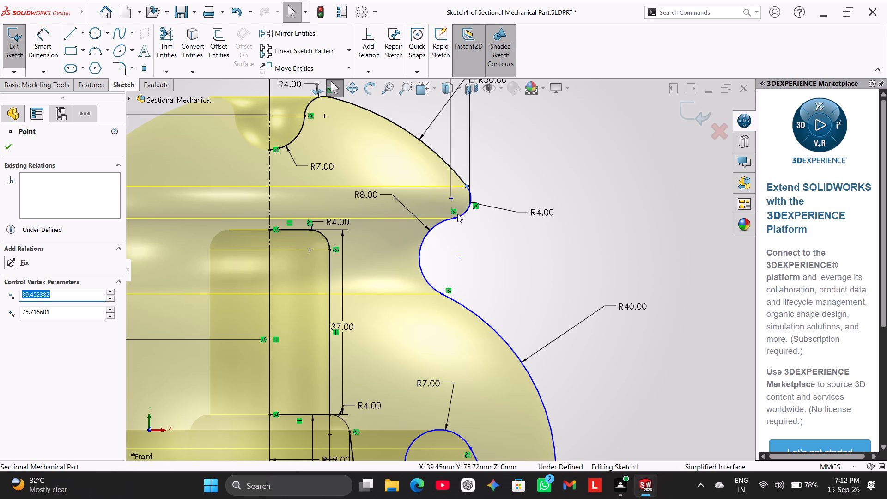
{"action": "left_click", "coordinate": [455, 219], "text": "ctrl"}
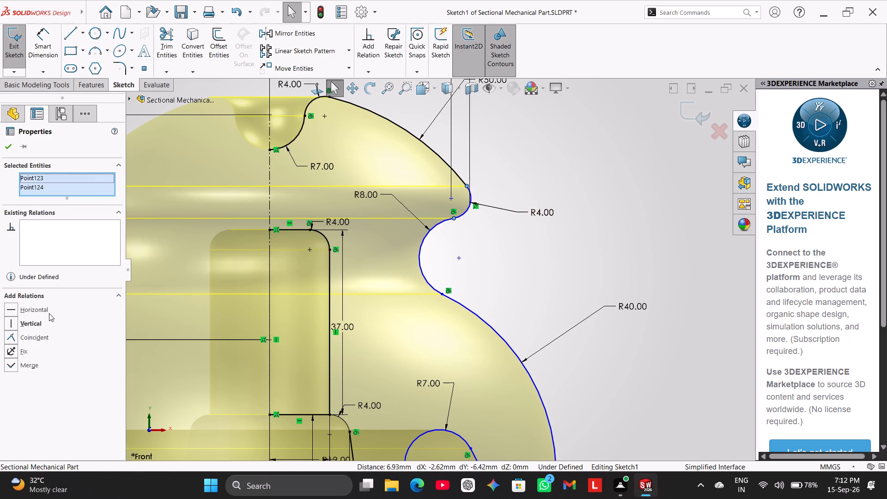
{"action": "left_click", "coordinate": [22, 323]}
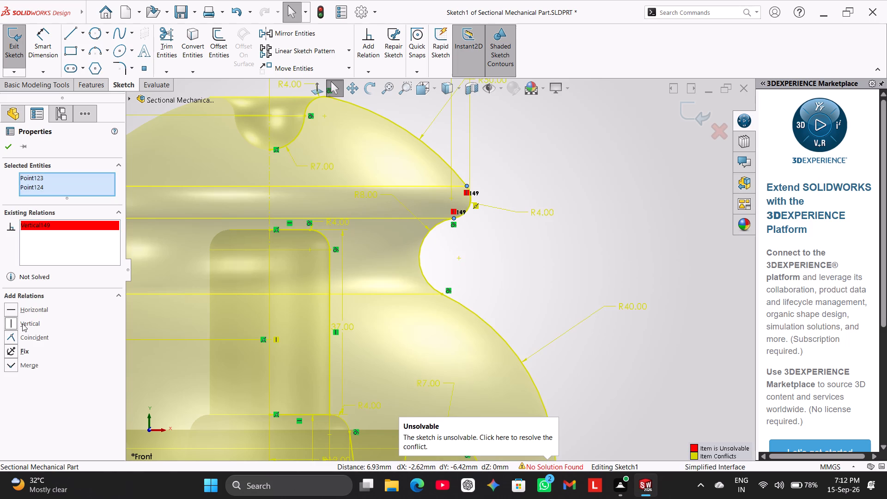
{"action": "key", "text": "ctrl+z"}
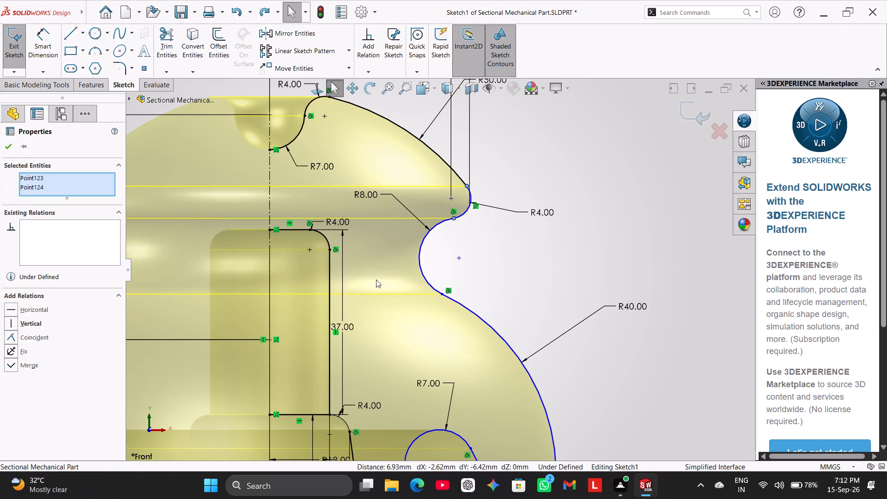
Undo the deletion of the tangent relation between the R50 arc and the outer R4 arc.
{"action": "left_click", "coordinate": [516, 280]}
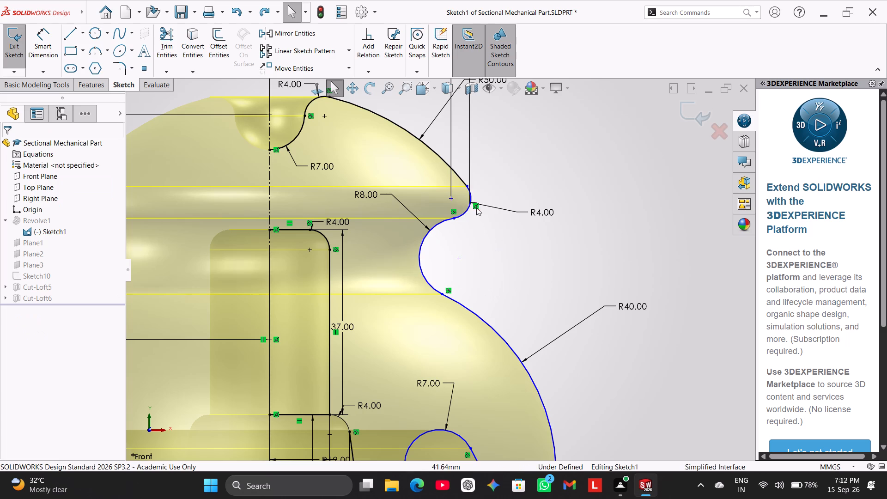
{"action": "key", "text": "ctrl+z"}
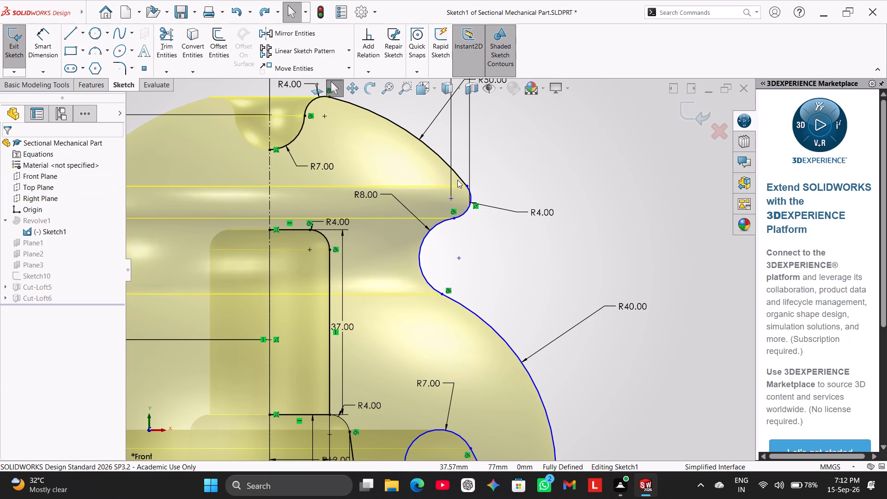
Exit Sketch1 and return to the rebuilt part.
{"action": "double_click", "coordinate": [457, 180], "text": "ctrl"}
{"action": "left_click", "coordinate": [516, 171]}
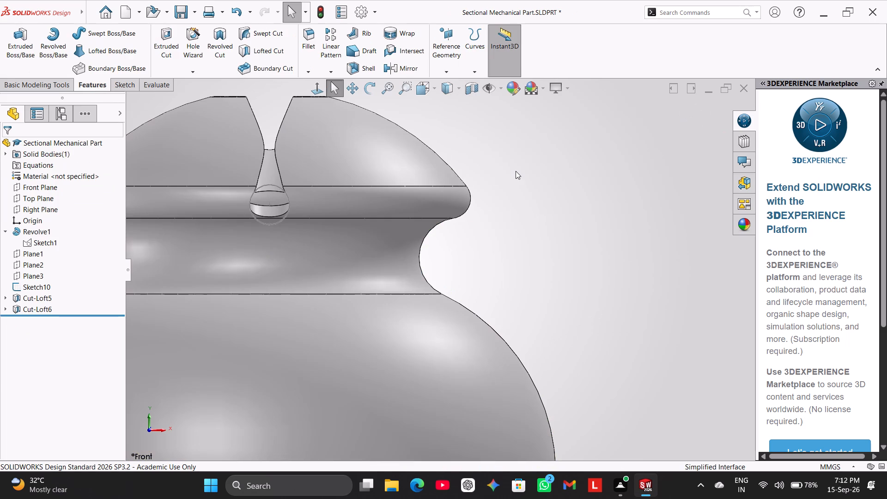
Examine the lofted top groove and its outer end at the upper flange's rim from several angles.
{"action": "scroll", "coordinate": [516, 171], "scroll_direction": "left", "scroll_amount": 1}
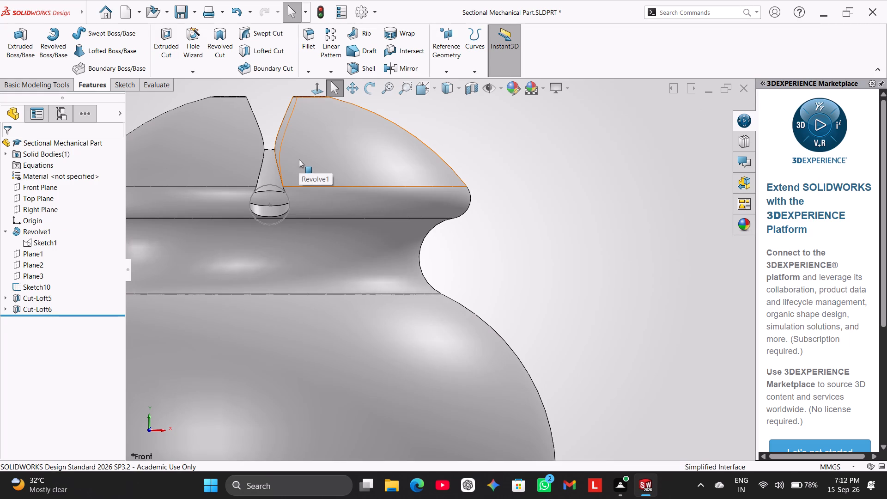
{"action": "left_click", "coordinate": [271, 149]}
{"action": "left_click", "coordinate": [271, 149]}
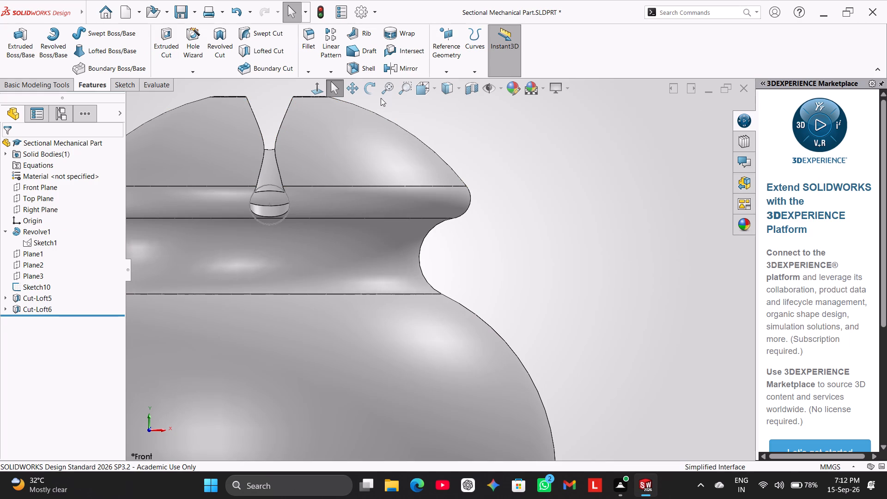
{"action": "left_click", "coordinate": [371, 88]}
{"action": "left_click_drag", "start_coordinate": [339, 170], "coordinate": [389, 182]}
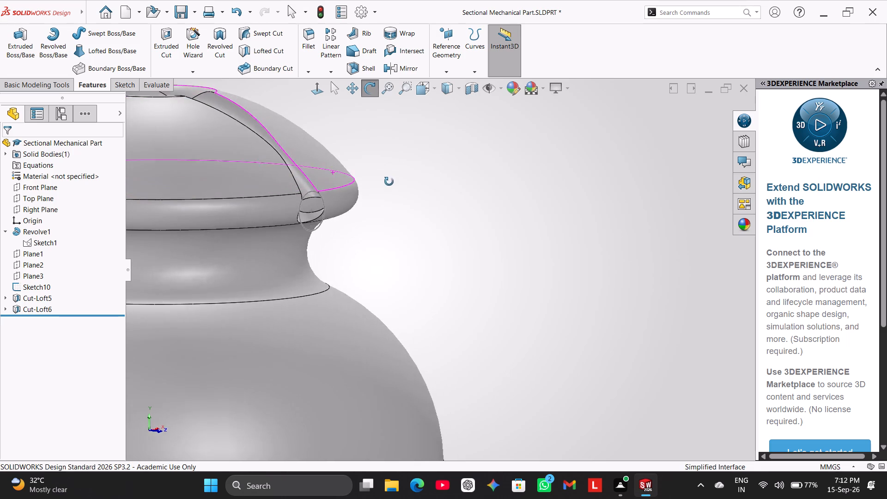
{"action": "left_click_drag", "start_coordinate": [389, 182], "coordinate": [424, 319]}
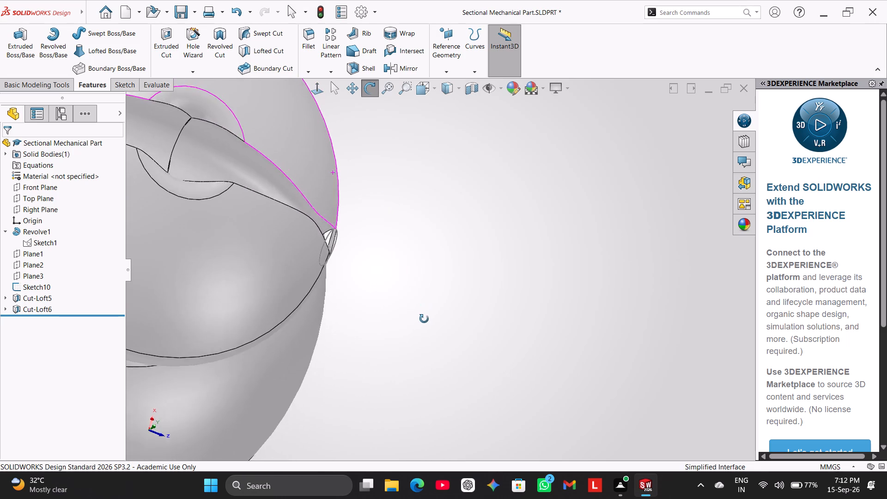
{"action": "left_click_drag", "start_coordinate": [424, 319], "coordinate": [328, 237]}
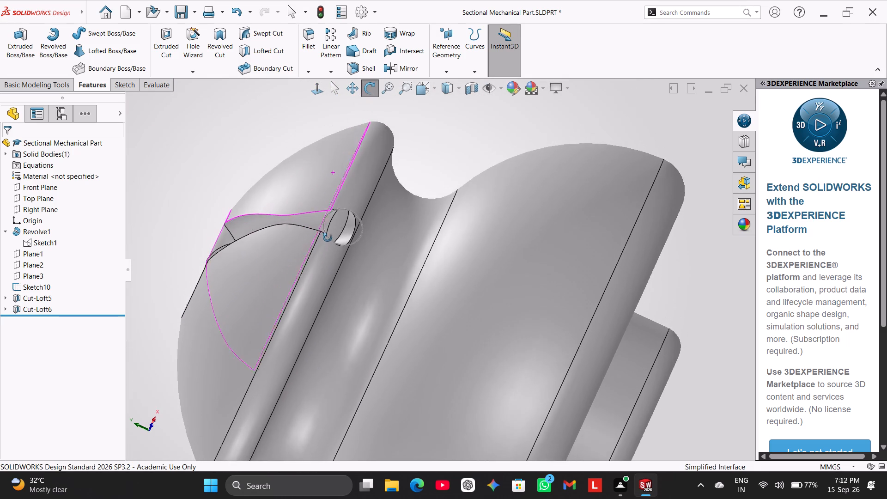
{"action": "left_click_drag", "start_coordinate": [328, 237], "coordinate": [400, 229]}
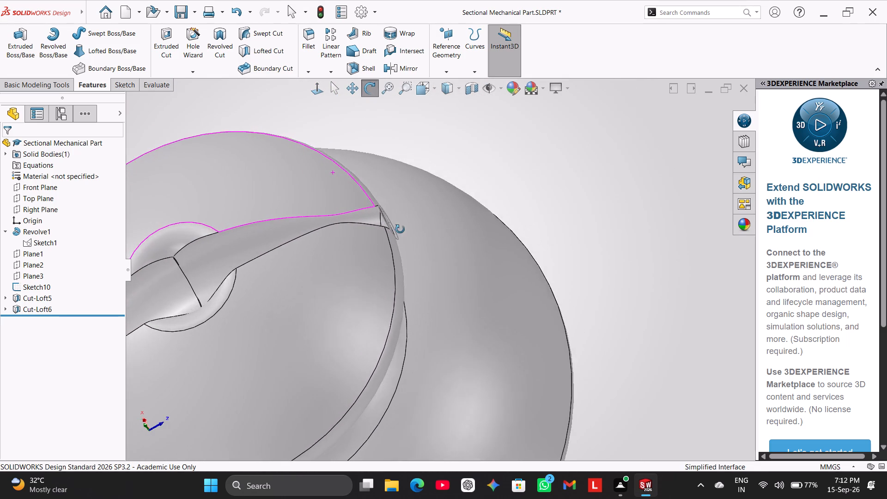
{"action": "left_click_drag", "start_coordinate": [400, 229], "coordinate": [368, 201]}
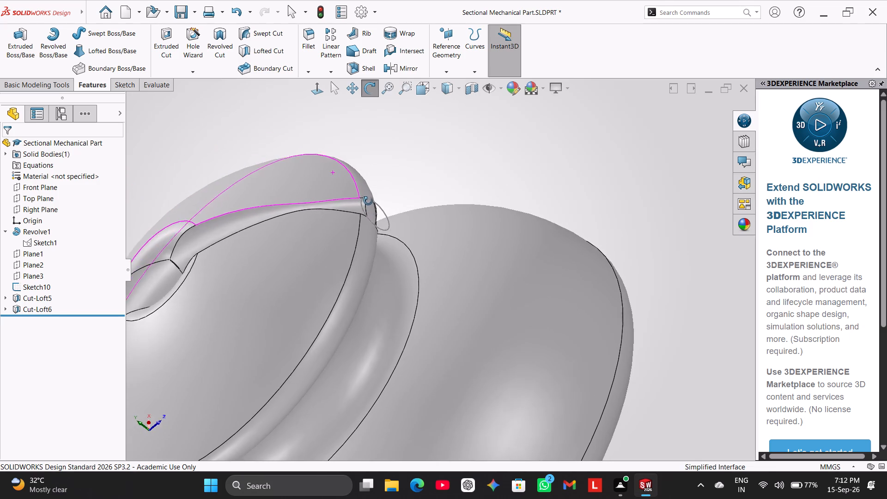
{"action": "left_click_drag", "start_coordinate": [368, 201], "coordinate": [365, 177]}
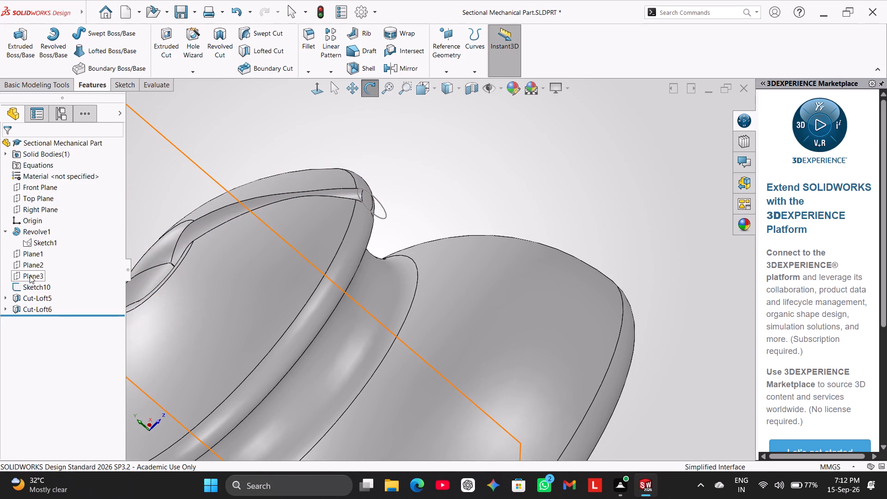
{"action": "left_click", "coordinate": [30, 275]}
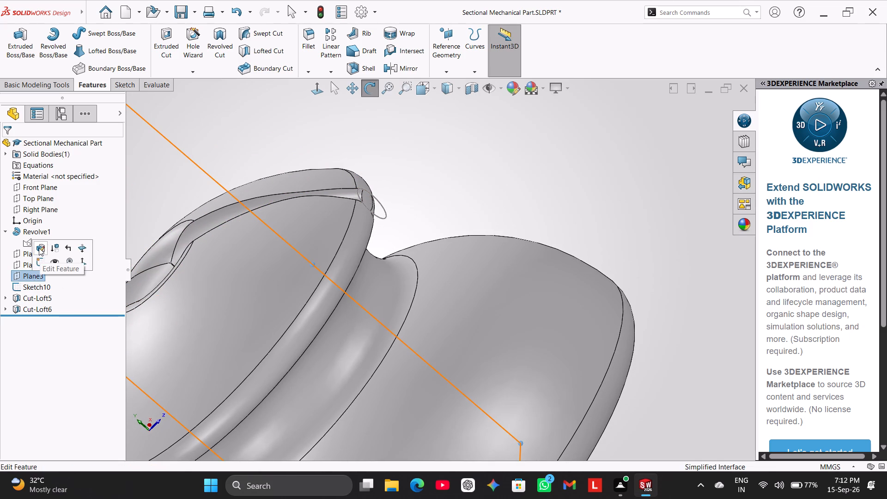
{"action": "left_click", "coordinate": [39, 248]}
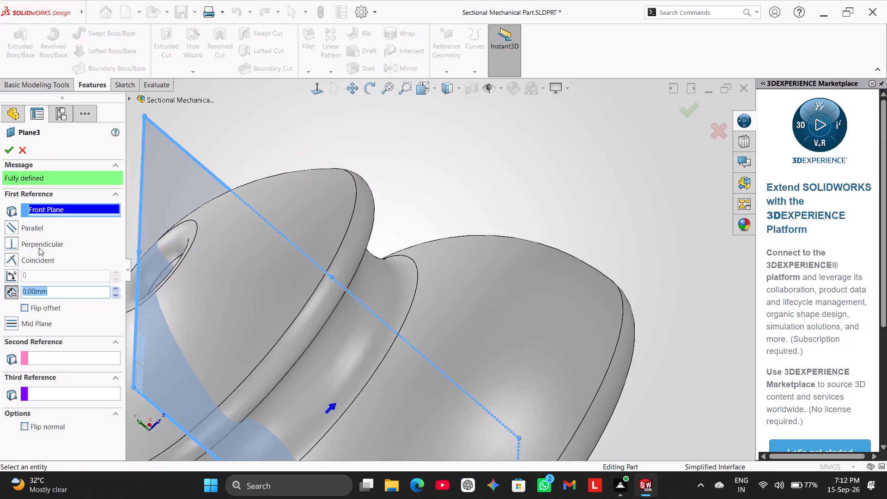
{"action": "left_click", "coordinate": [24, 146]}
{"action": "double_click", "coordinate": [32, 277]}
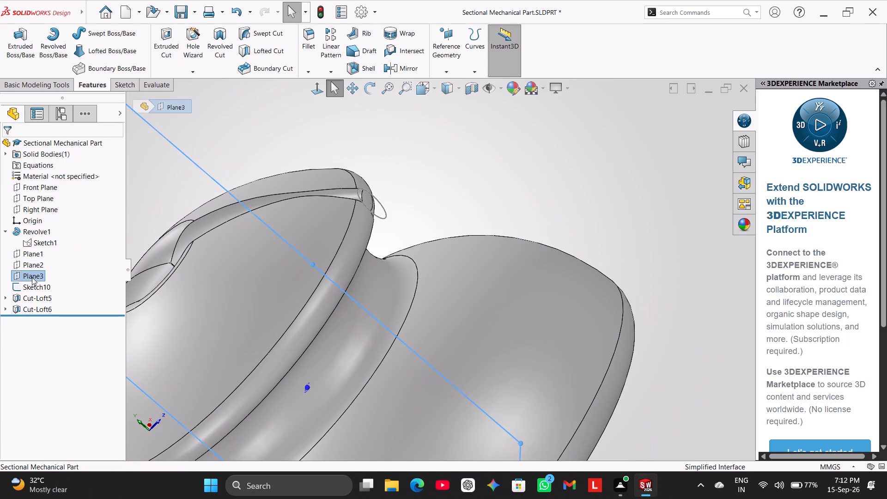
Set Plane2's offset distance from the Front Plane to 41 mm.
{"action": "left_click", "coordinate": [32, 266]}
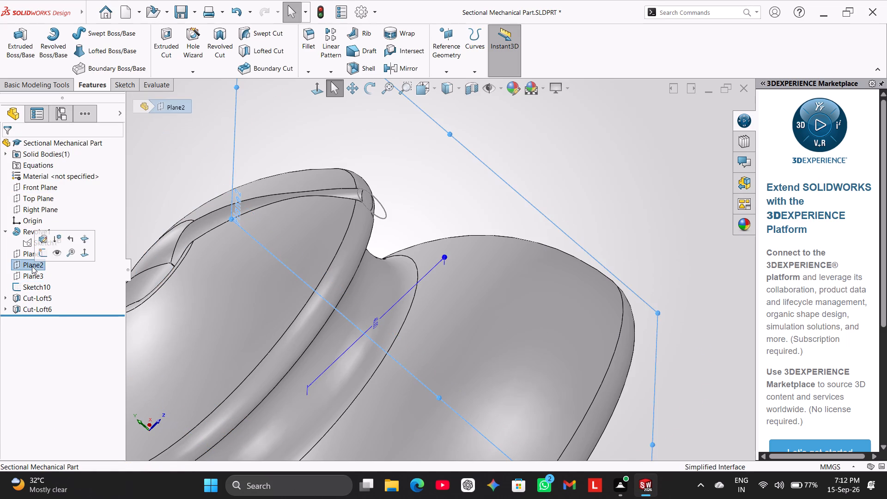
{"action": "right_click", "coordinate": [32, 266]}
{"action": "right_click", "coordinate": [32, 266]}
{"action": "left_click", "coordinate": [40, 242]}
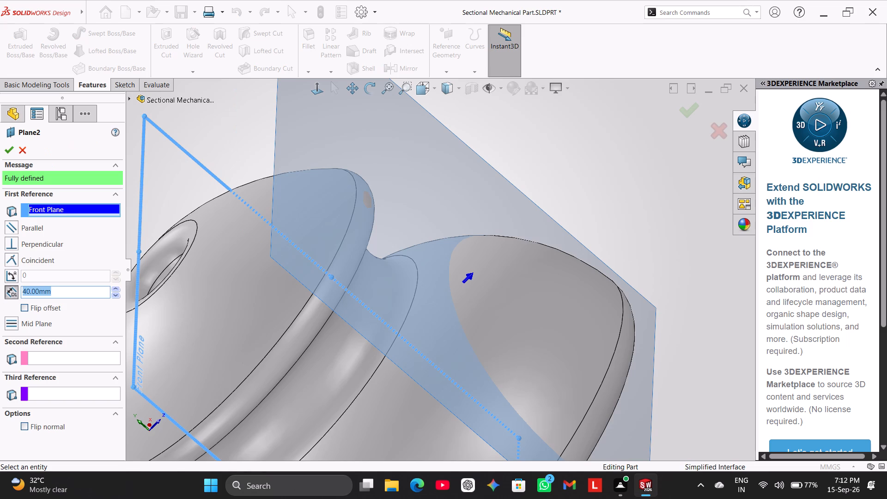
{"action": "left_click", "coordinate": [53, 291]}
{"action": "key", "text": "BackSpace"}
{"action": "key", "text": "BackSpace"}
{"action": "key", "text": "BackSpace"}
{"action": "key", "text": "BackSpace"}
{"action": "key", "text": "BackSpace"}
{"action": "key", "text": "BackSpace"}
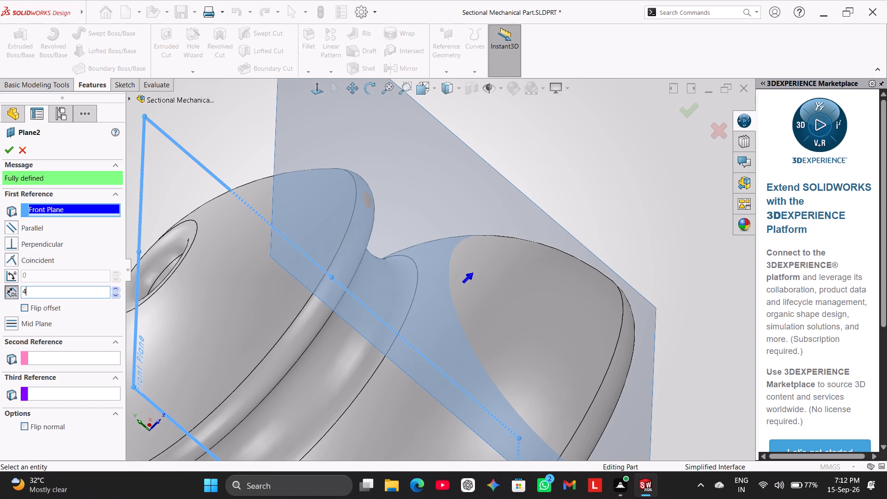
{"action": "key", "text": "BackSpace"}
{"action": "type", "text": "41"}
{"action": "key", "text": "Return"}
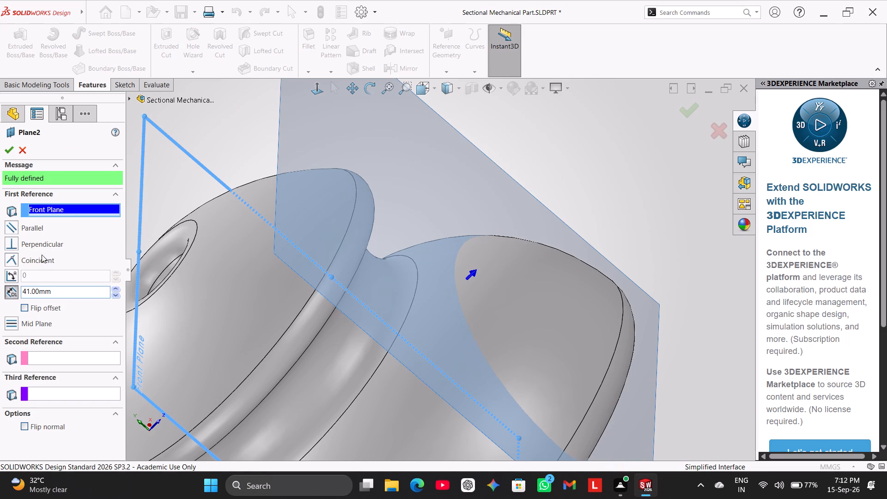
{"action": "left_click", "coordinate": [6, 151]}
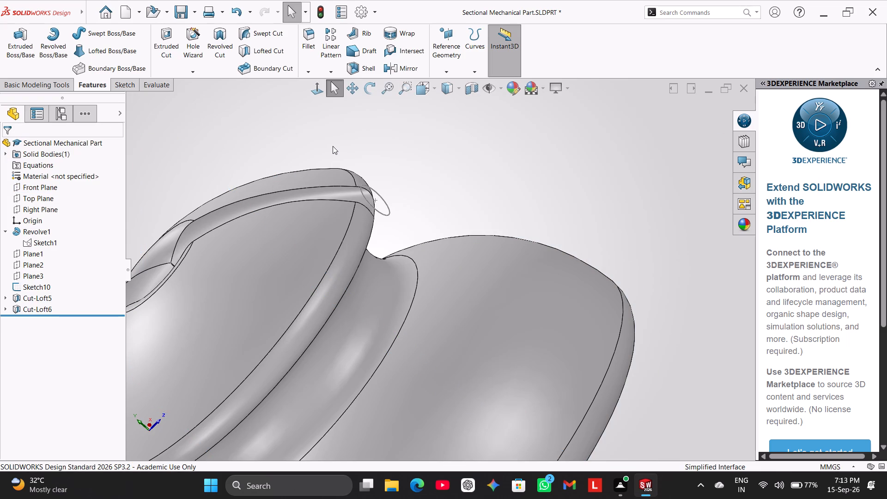
Examine the rebuilt part from side, isometric and underside views, checking both groove ends at the upper flange's rim.
{"action": "left_click_drag", "start_coordinate": [333, 146], "coordinate": [339, 165]}
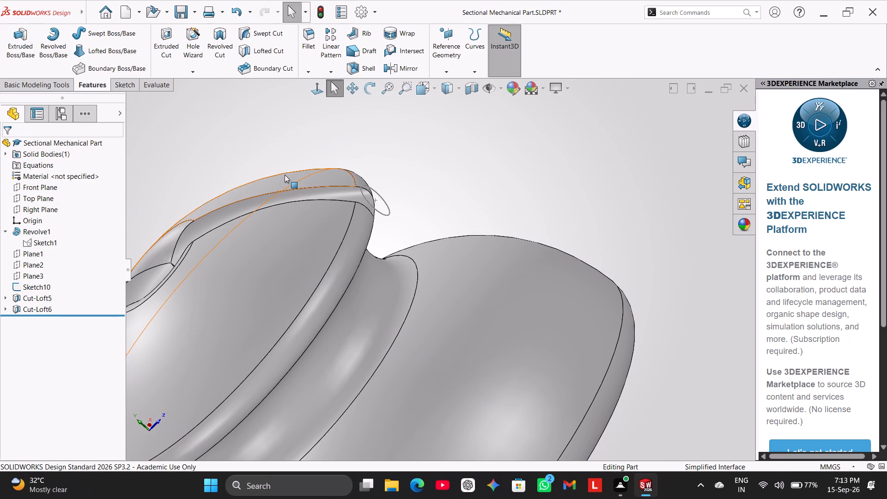
{"action": "scroll", "coordinate": [286, 175], "scroll_direction": "down", "scroll_amount": 1}
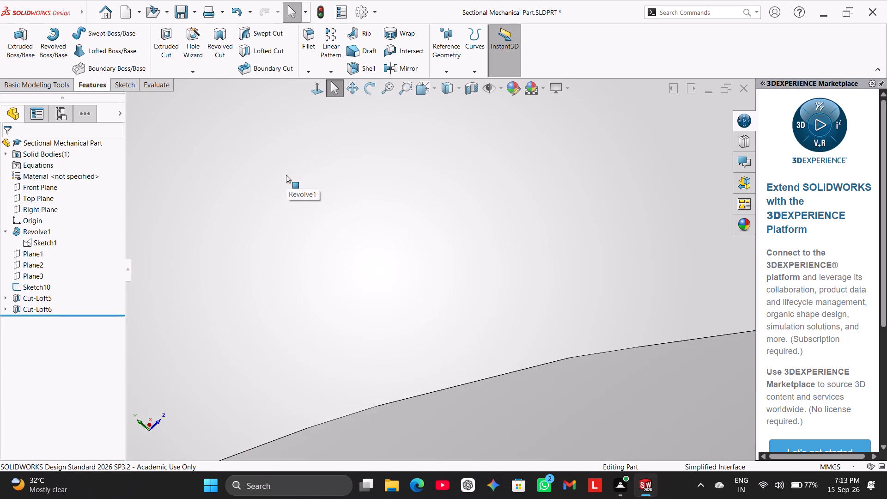
{"action": "scroll", "coordinate": [286, 175], "scroll_direction": "down", "scroll_amount": 1}
{"action": "left_click", "coordinate": [353, 90]}
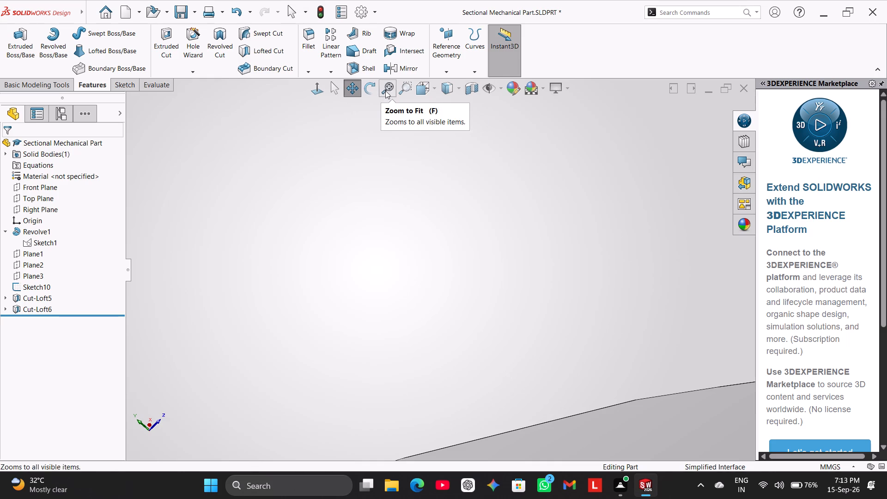
{"action": "left_click", "coordinate": [319, 85]}
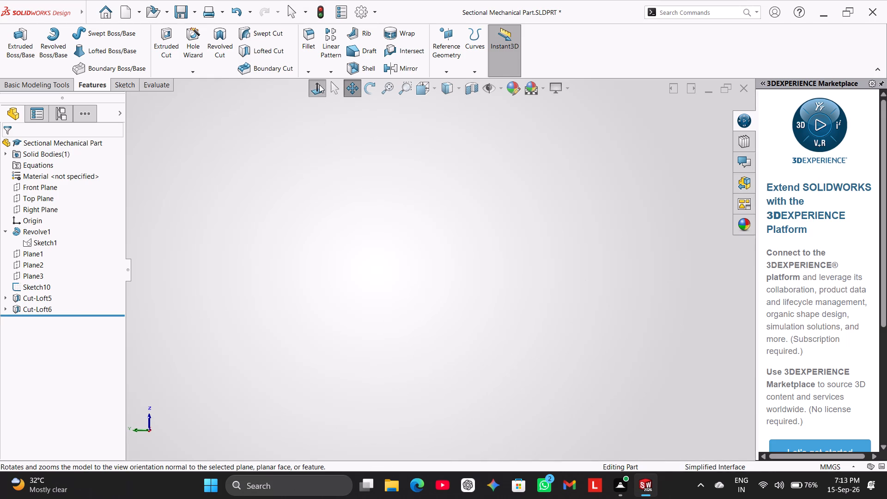
{"action": "left_click", "coordinate": [319, 85]}
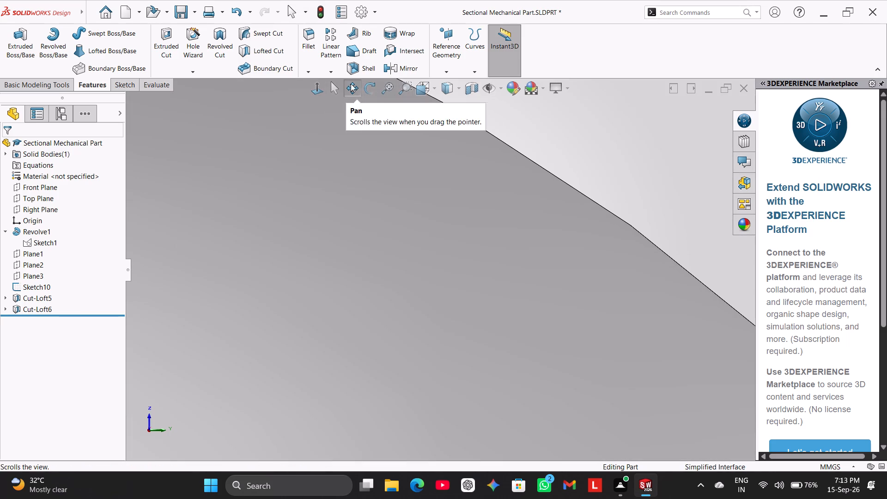
{"action": "scroll", "coordinate": [362, 157], "scroll_direction": "down", "scroll_amount": 4, "text": "ctrl"}
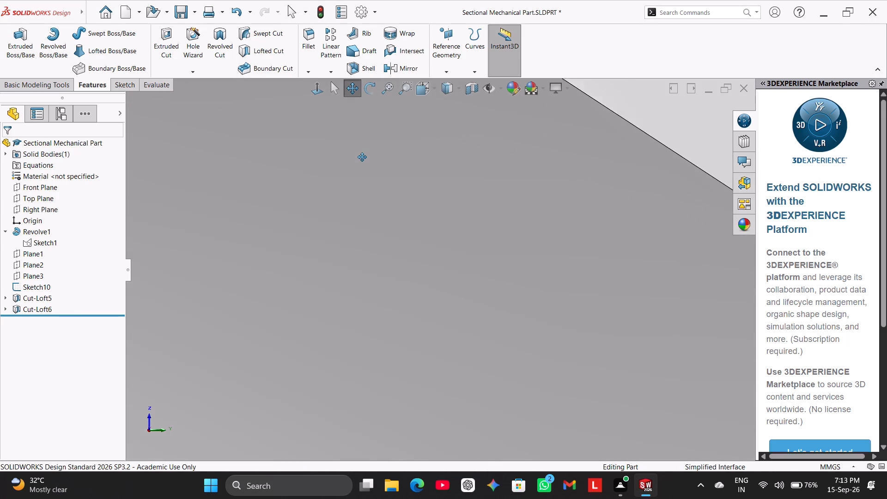
{"action": "scroll", "coordinate": [362, 157], "scroll_direction": "down", "scroll_amount": 5, "text": "ctrl"}
{"action": "scroll", "coordinate": [362, 157], "scroll_direction": "up", "scroll_amount": 16, "text": "ctrl"}
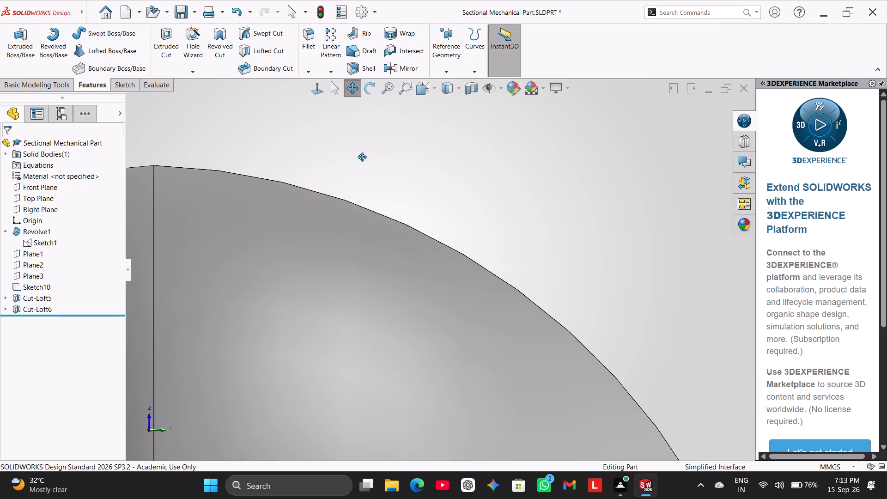
{"action": "scroll", "coordinate": [362, 157], "scroll_direction": "up", "scroll_amount": 9, "text": "ctrl"}
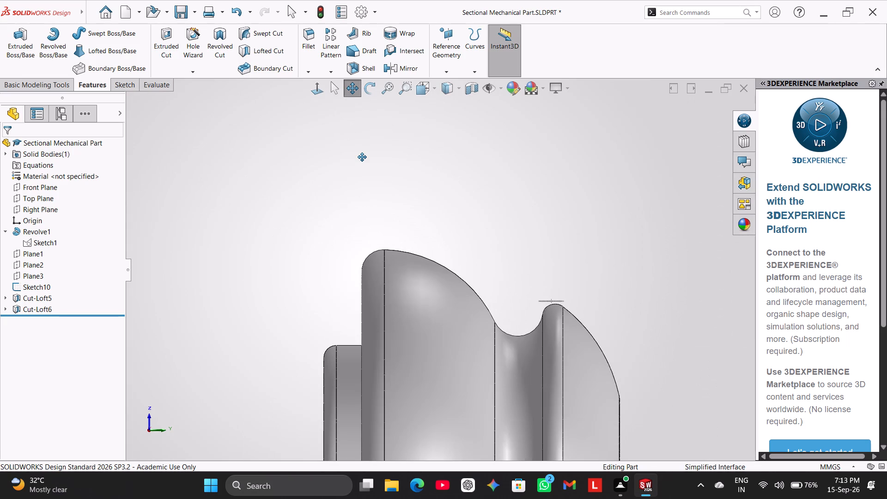
{"action": "key", "text": "ctrl+7"}
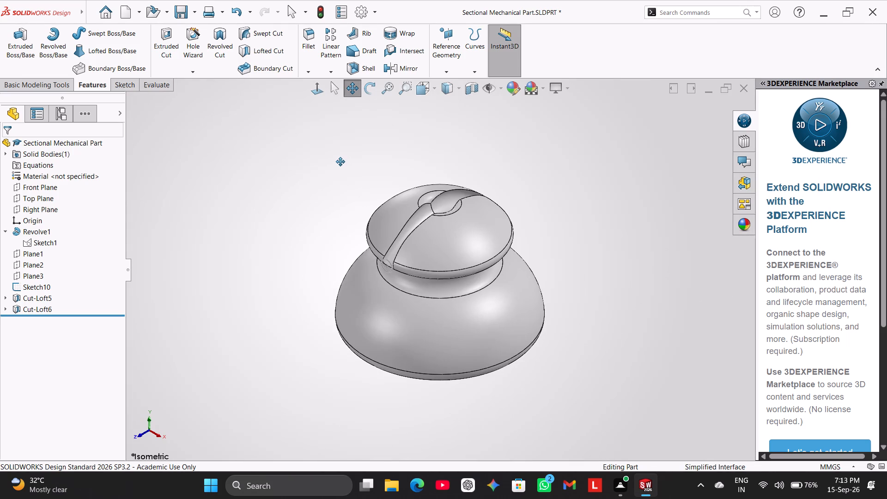
{"action": "left_click", "coordinate": [340, 162]}
{"action": "left_click", "coordinate": [374, 91]}
{"action": "left_click_drag", "start_coordinate": [359, 158], "coordinate": [299, 212]}
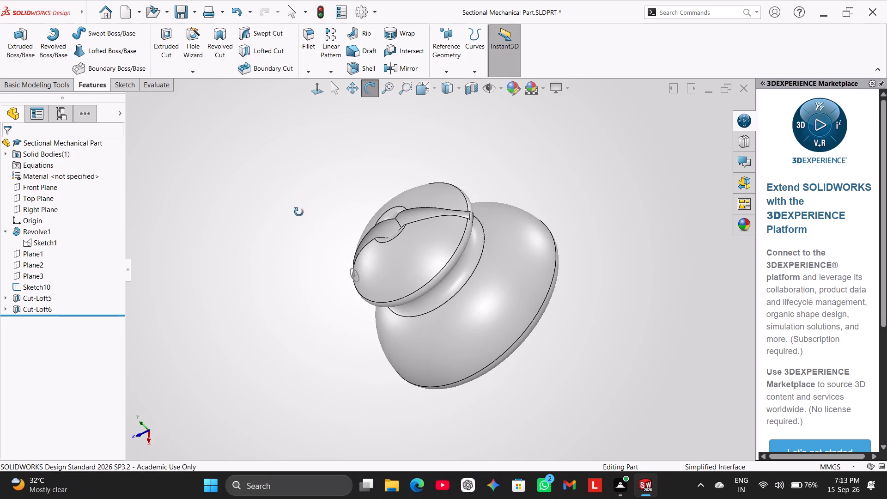
{"action": "left_click_drag", "start_coordinate": [299, 212], "coordinate": [385, 156]}
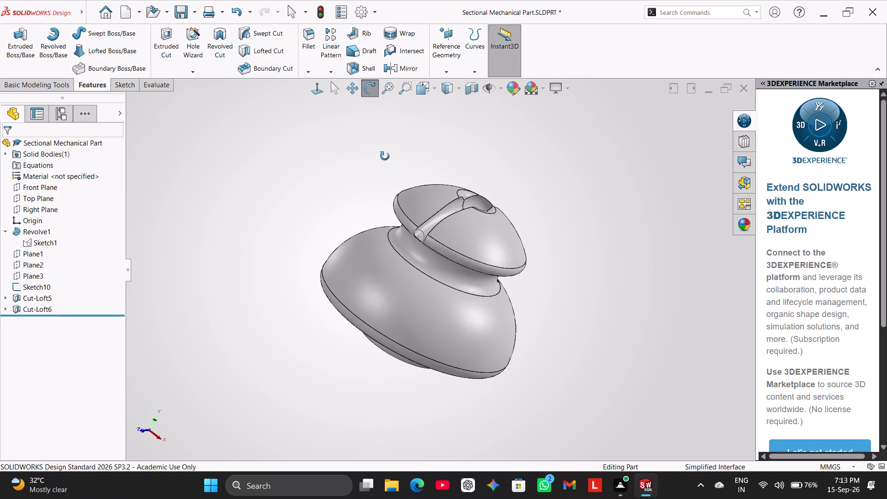
{"action": "left_click_drag", "start_coordinate": [310, 209], "coordinate": [343, 158]}
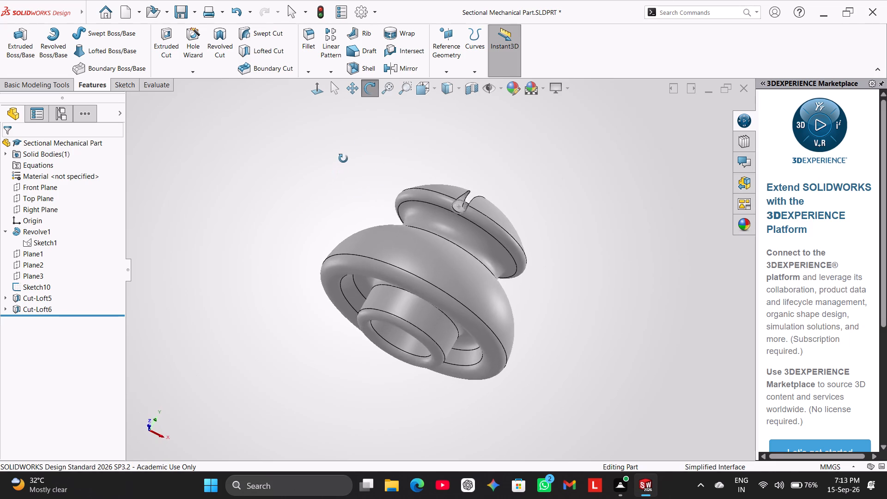
{"action": "left_click_drag", "start_coordinate": [343, 158], "coordinate": [355, 129]}
{"action": "left_click", "coordinate": [355, 129]}
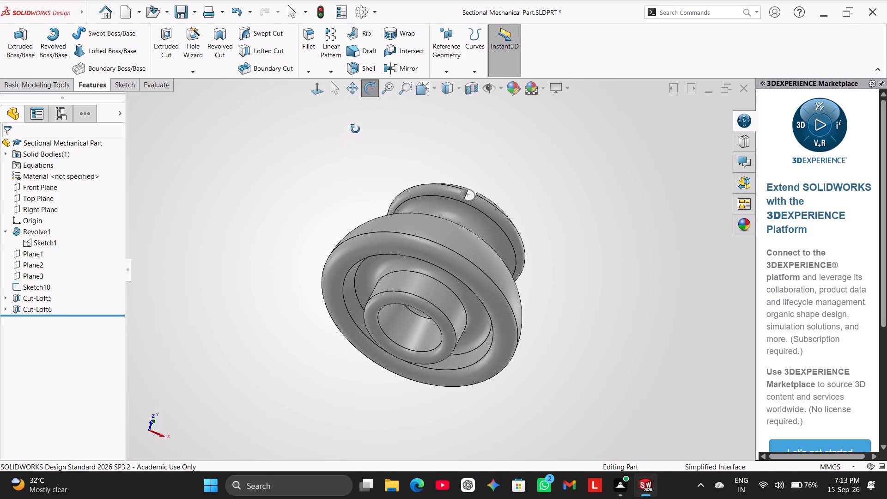
{"action": "left_click_drag", "start_coordinate": [355, 129], "coordinate": [349, 201]}
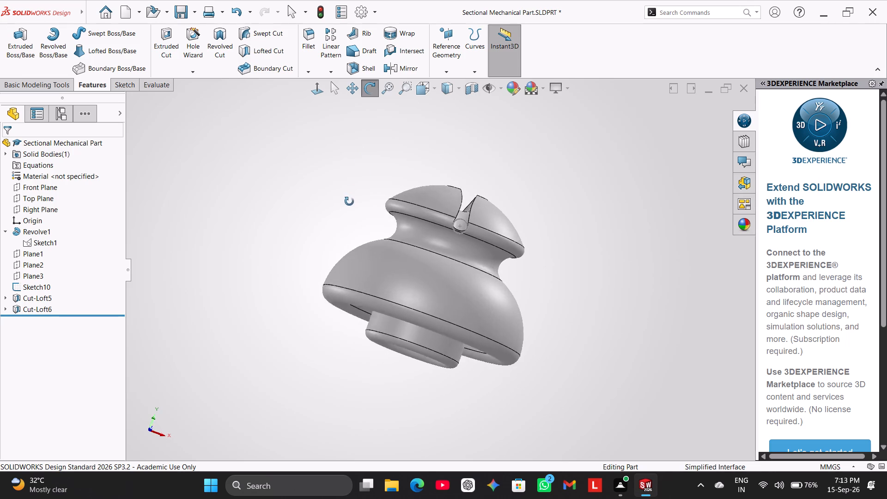
{"action": "left_click_drag", "start_coordinate": [349, 201], "coordinate": [333, 218]}
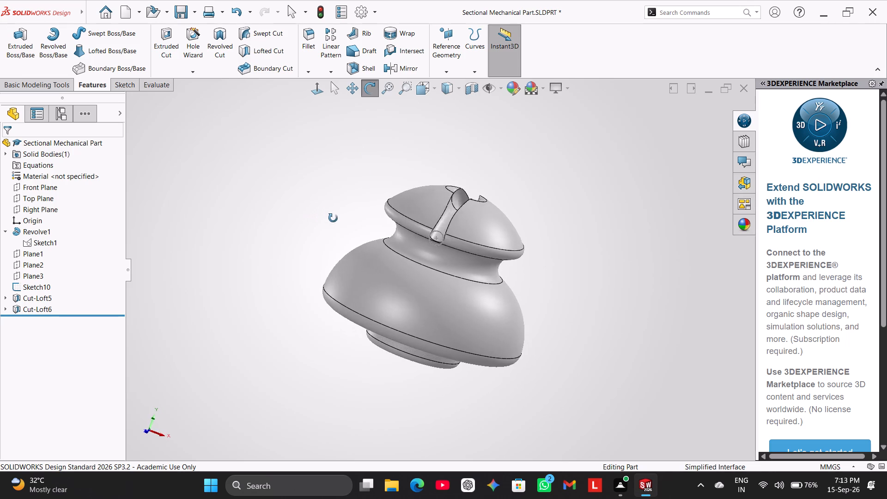
{"action": "left_click_drag", "start_coordinate": [333, 218], "coordinate": [407, 244]}
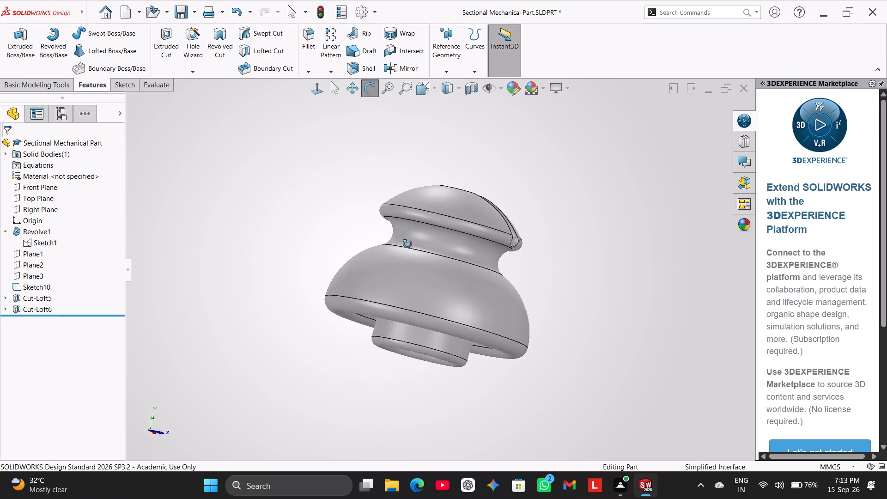
{"action": "left_click_drag", "start_coordinate": [407, 244], "coordinate": [325, 189]}
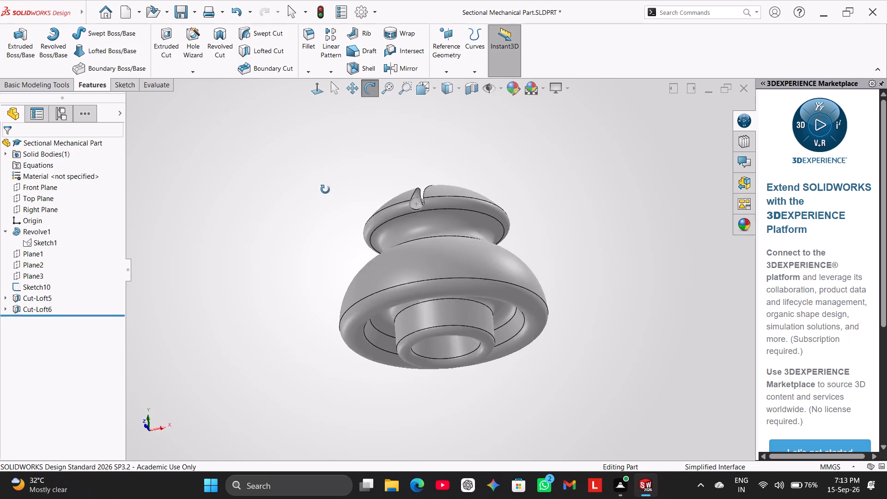
{"action": "left_click_drag", "start_coordinate": [325, 189], "coordinate": [332, 124]}
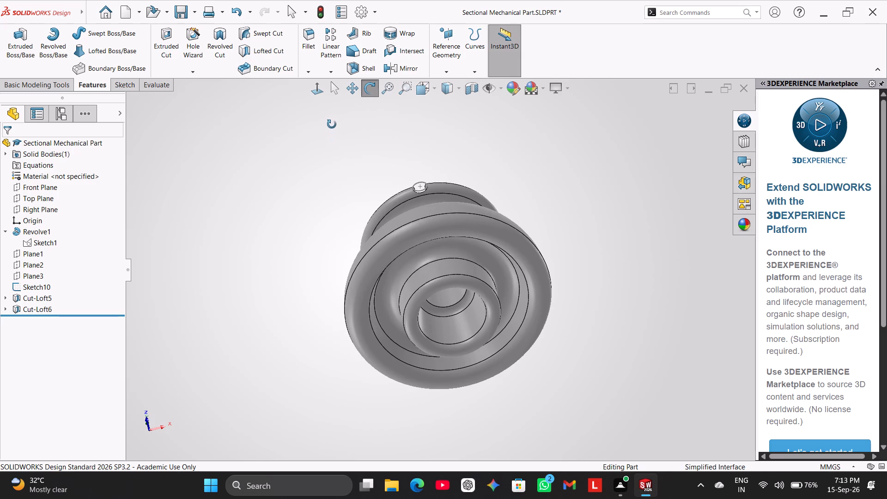
{"action": "left_click_drag", "start_coordinate": [332, 124], "coordinate": [290, 148]}
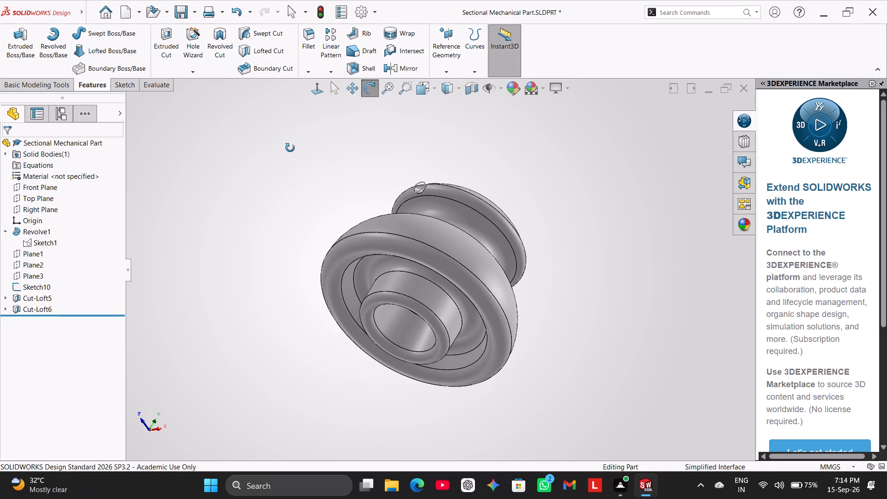
{"action": "left_click_drag", "start_coordinate": [290, 148], "coordinate": [290, 154]}
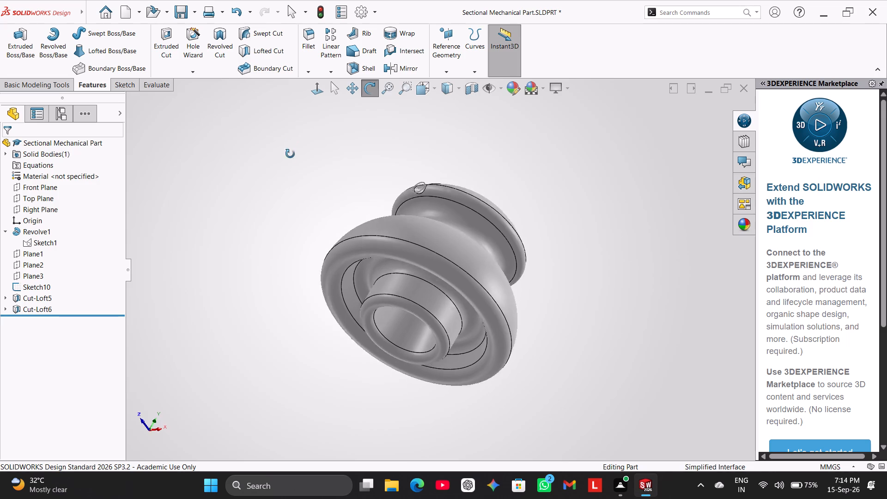
{"action": "left_click_drag", "start_coordinate": [290, 154], "coordinate": [312, 287]}
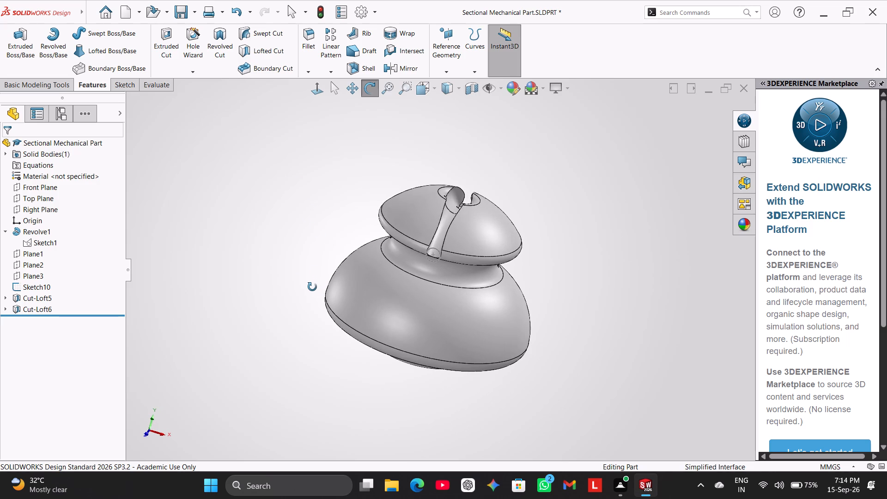
{"action": "left_click", "coordinate": [289, 244]}
{"action": "scroll", "coordinate": [470, 230], "scroll_direction": "up", "scroll_amount": 4, "text": "ctrl"}
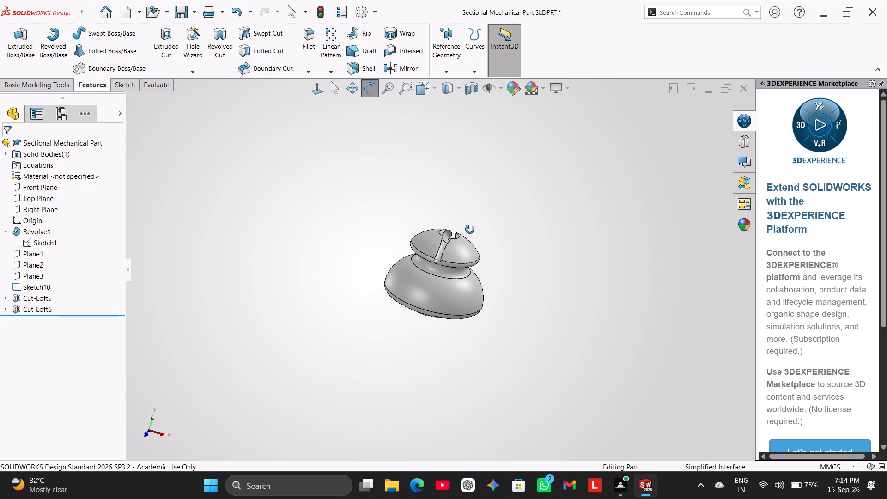
{"action": "scroll", "coordinate": [470, 230], "scroll_direction": "down", "scroll_amount": 7, "text": "ctrl"}
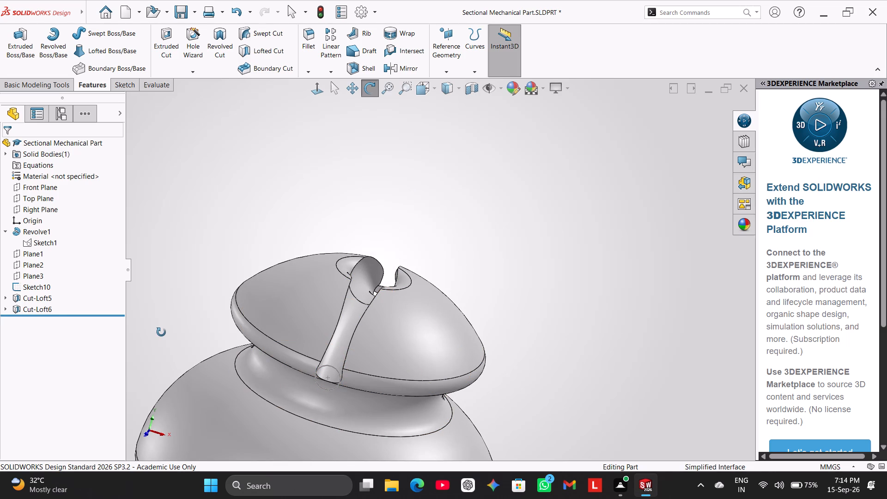
Set Plane1's offset distance from the Front Plane to 41 mm.
{"action": "right_click", "coordinate": [38, 256]}
{"action": "left_click", "coordinate": [52, 227]}
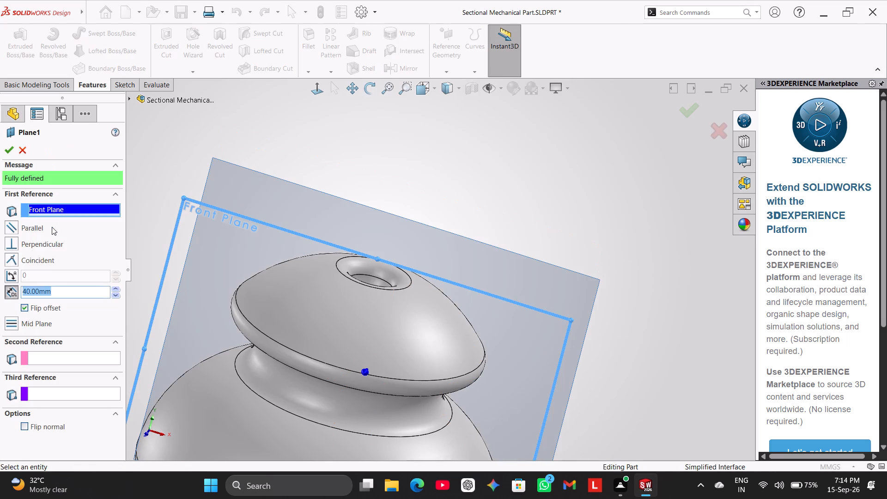
{"action": "left_click", "coordinate": [60, 286]}
{"action": "key", "text": "BackSpace"}
{"action": "type", "text": "41"}
{"action": "key", "text": "Return"}
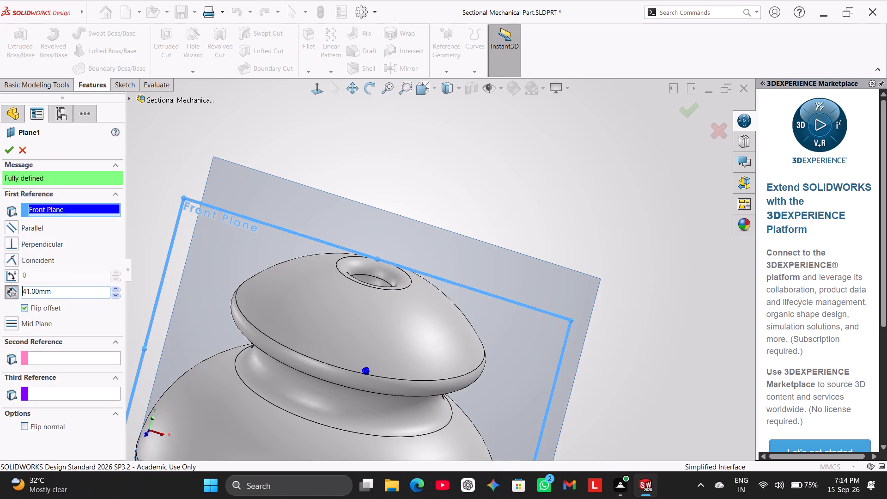
{"action": "left_click", "coordinate": [10, 152]}
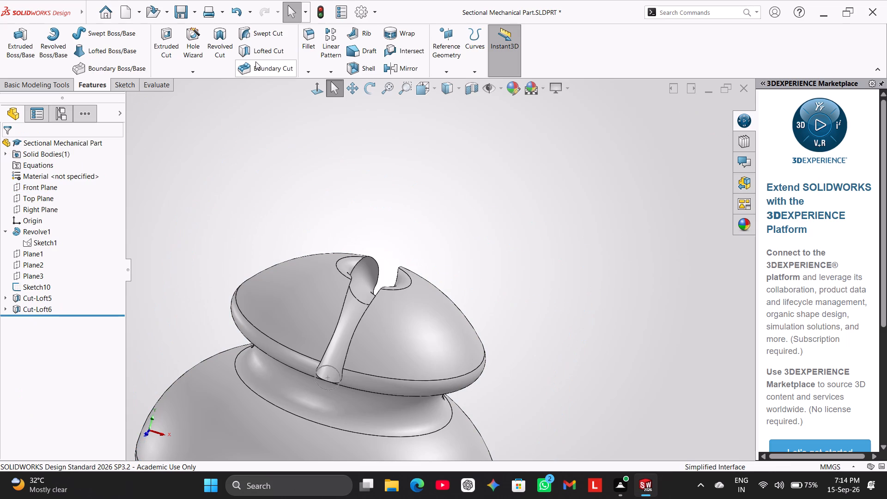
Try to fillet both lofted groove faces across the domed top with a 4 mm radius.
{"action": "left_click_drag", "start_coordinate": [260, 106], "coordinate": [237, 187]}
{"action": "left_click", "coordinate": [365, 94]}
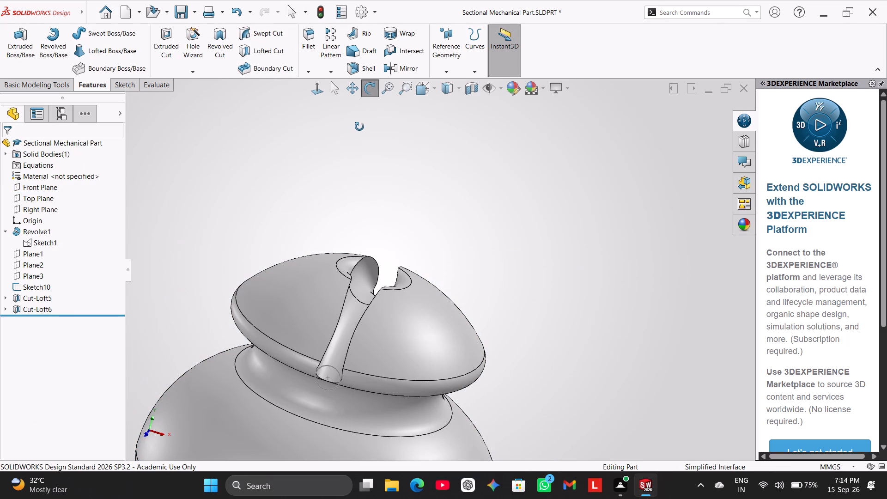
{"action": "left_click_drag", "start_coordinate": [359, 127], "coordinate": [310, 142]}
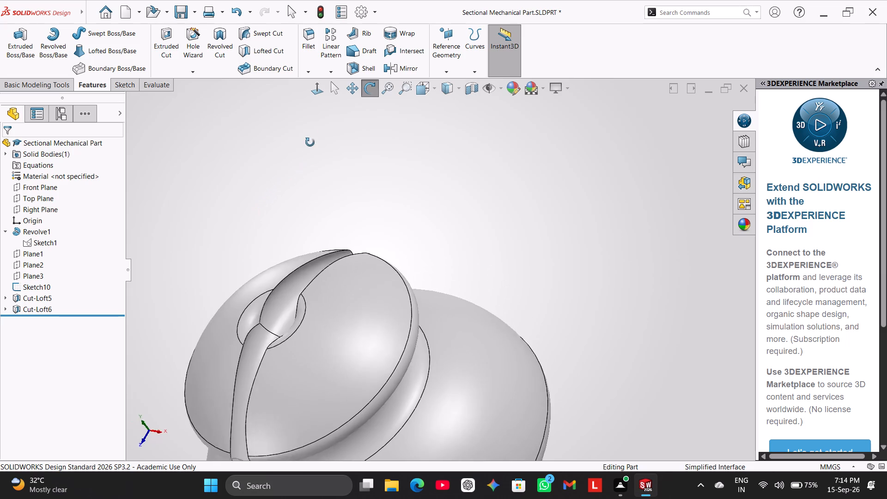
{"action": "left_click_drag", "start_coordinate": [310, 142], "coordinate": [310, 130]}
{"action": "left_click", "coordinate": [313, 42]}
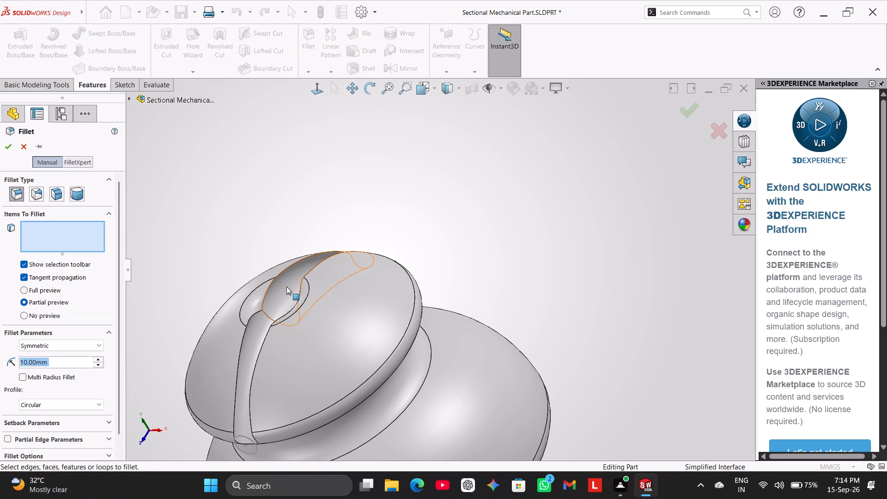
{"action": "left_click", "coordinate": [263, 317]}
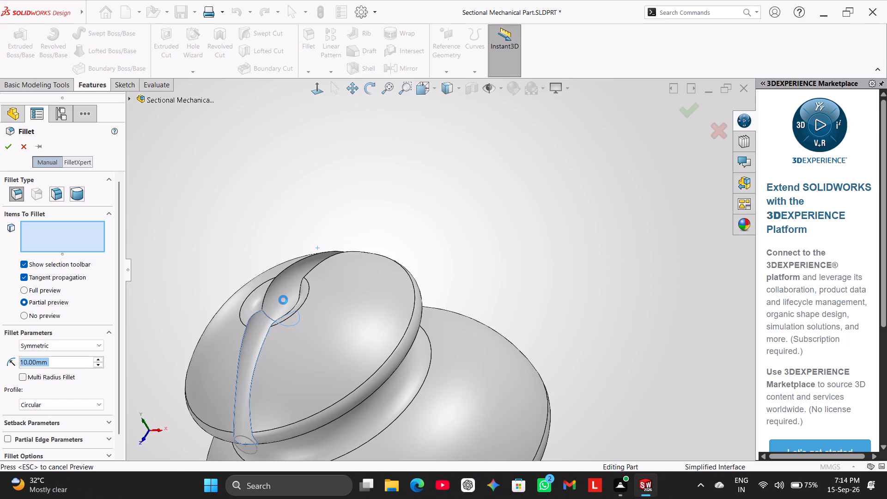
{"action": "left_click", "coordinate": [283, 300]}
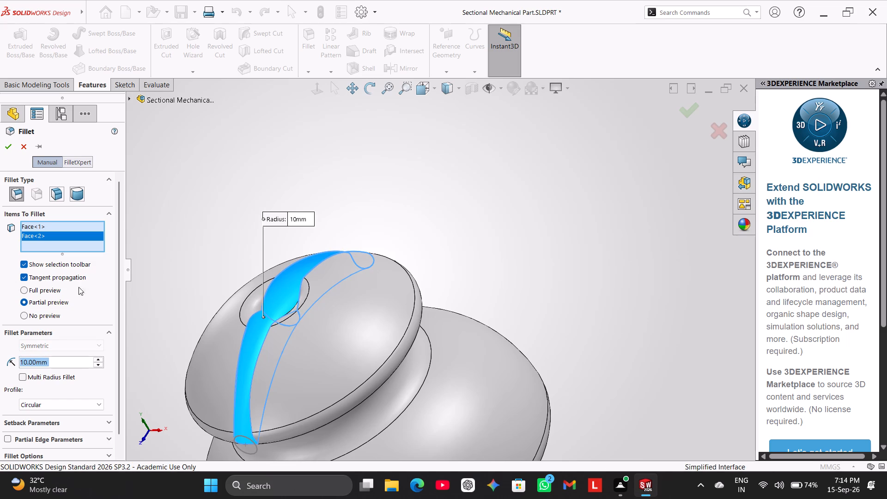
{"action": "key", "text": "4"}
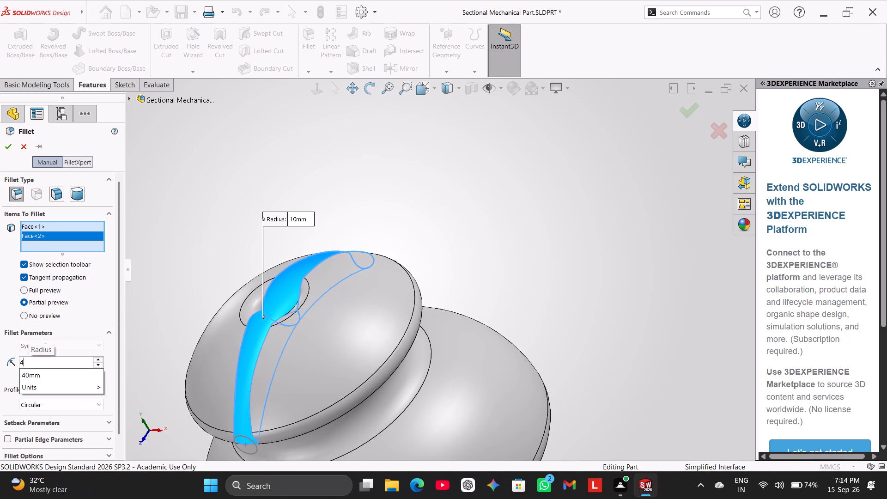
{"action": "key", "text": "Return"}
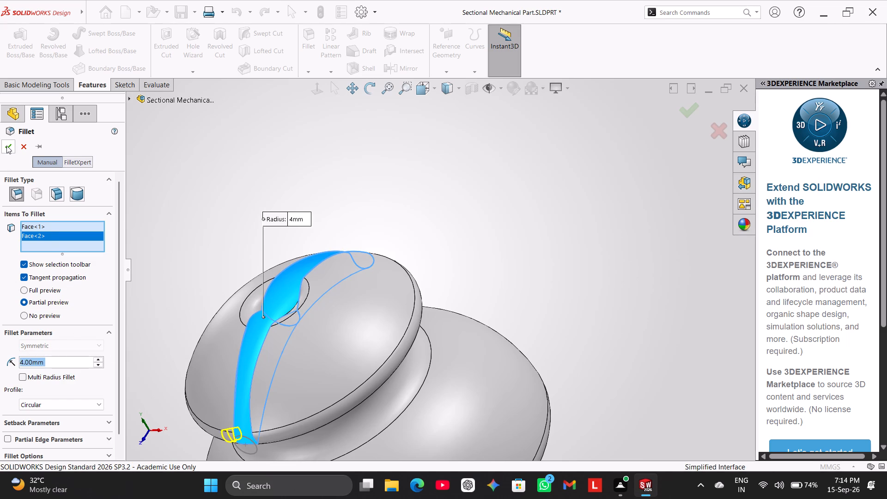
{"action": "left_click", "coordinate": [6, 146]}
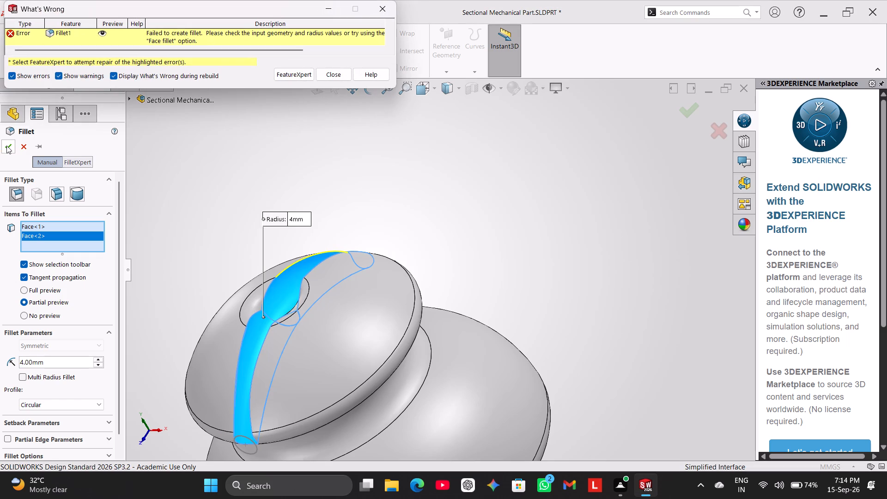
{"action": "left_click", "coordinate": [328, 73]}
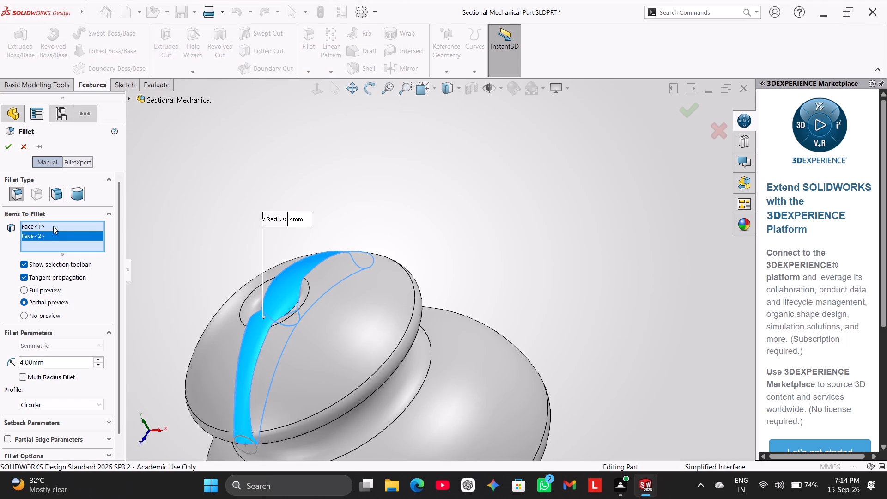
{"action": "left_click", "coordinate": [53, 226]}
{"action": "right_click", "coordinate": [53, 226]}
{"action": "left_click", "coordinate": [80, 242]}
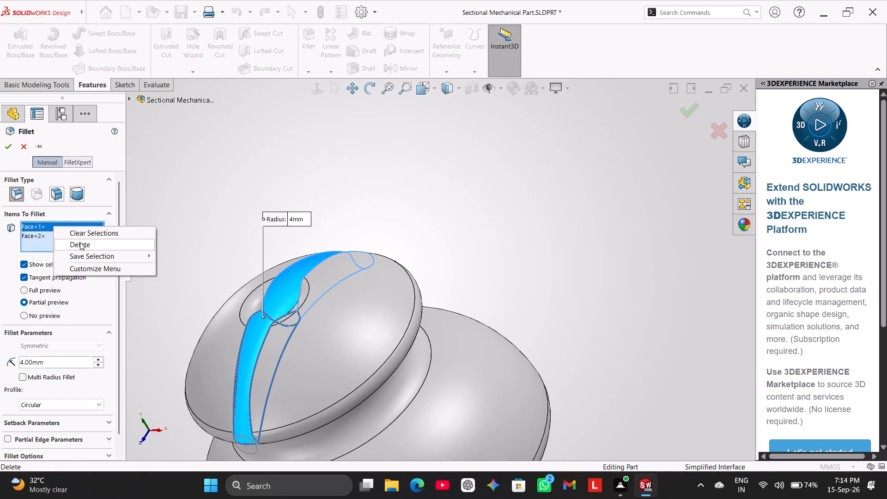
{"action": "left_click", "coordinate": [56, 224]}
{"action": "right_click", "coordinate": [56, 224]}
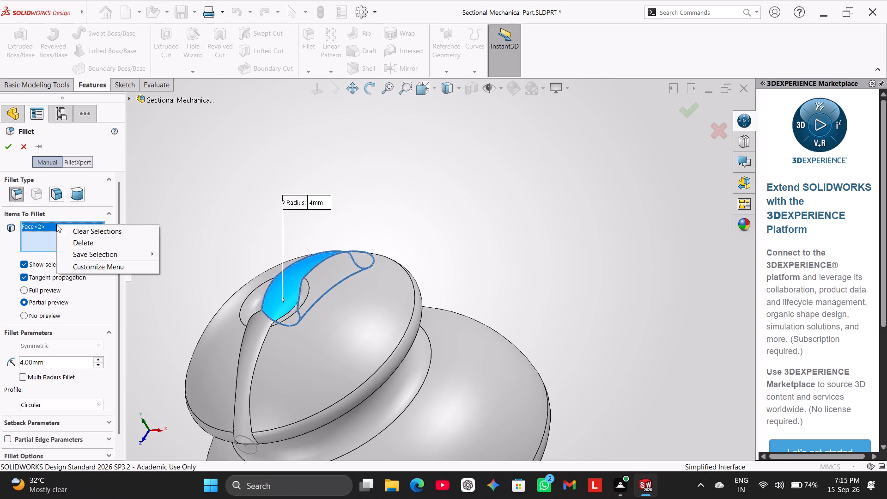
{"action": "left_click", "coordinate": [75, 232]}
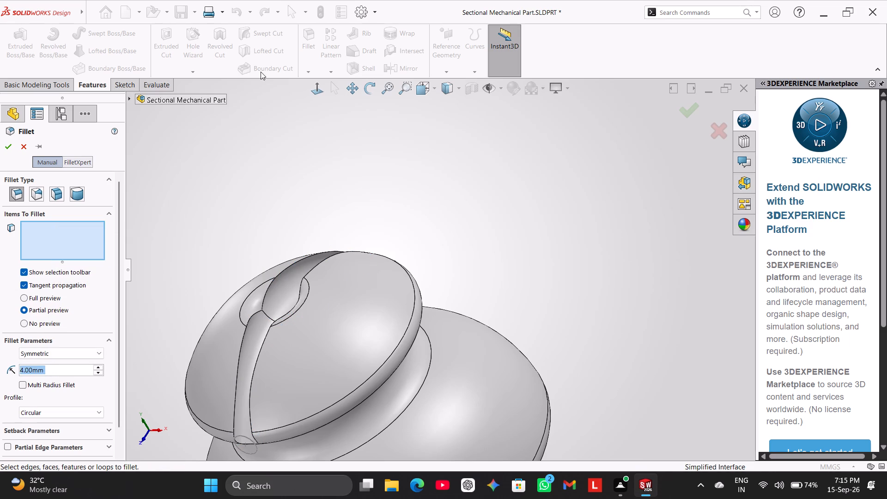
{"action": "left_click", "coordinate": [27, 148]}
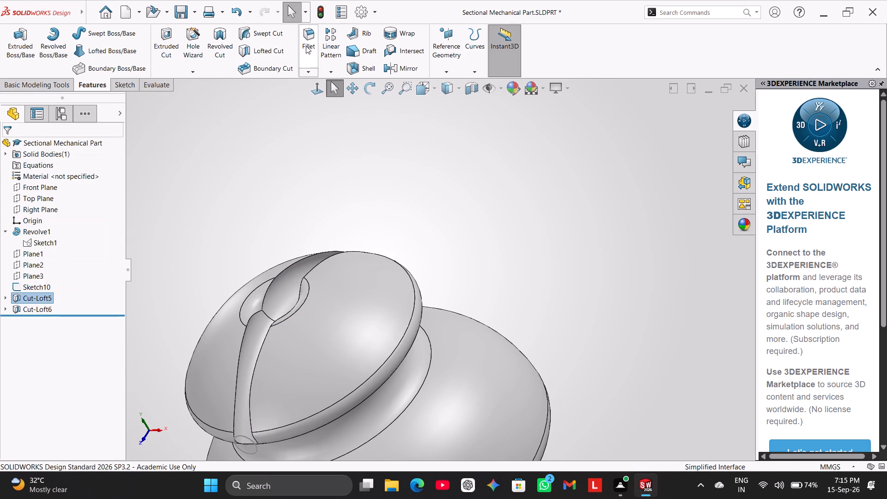
Fillet the long edge of the groove's front half, on the +Z side, with a symmetric 4 mm radius.
{"action": "left_click", "coordinate": [307, 46]}
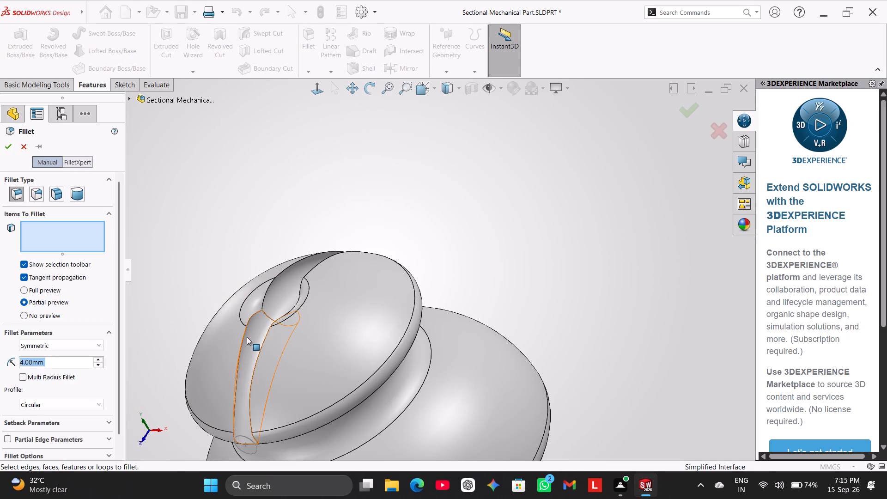
{"action": "left_click", "coordinate": [243, 337]}
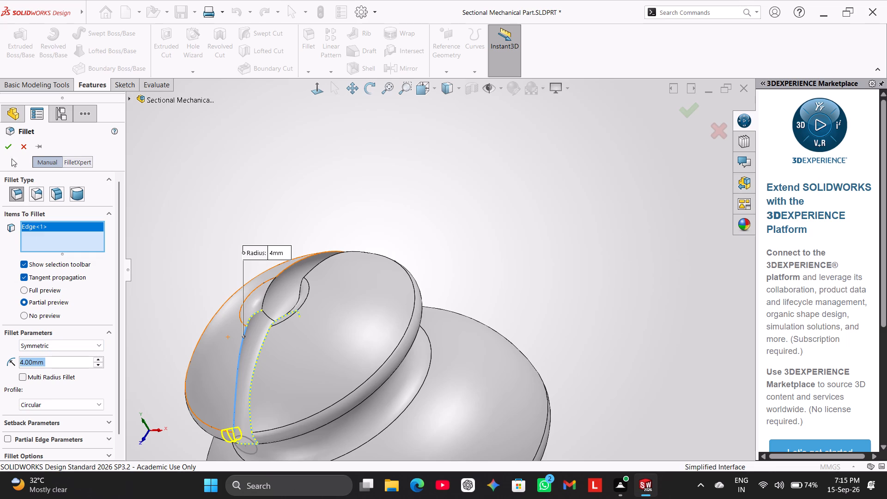
{"action": "left_click", "coordinate": [8, 147]}
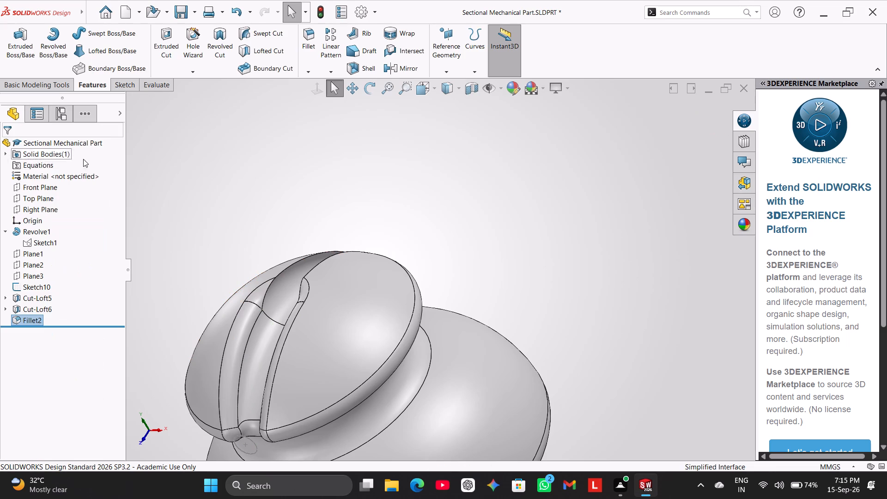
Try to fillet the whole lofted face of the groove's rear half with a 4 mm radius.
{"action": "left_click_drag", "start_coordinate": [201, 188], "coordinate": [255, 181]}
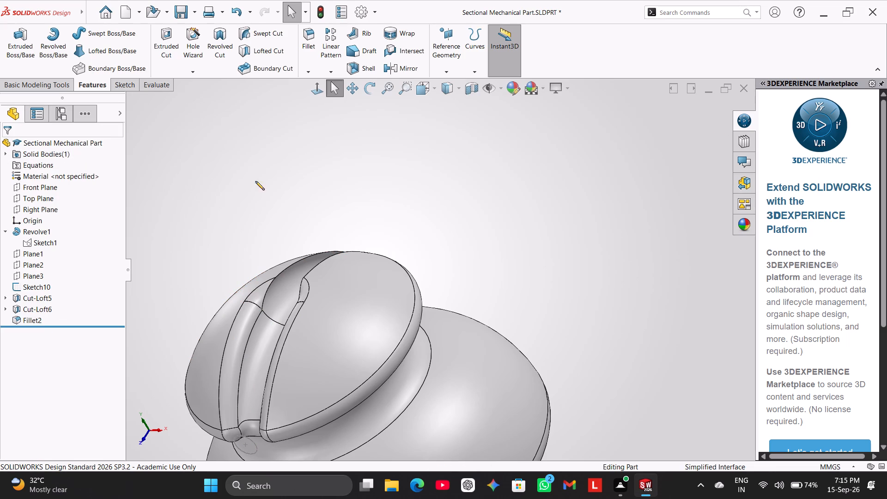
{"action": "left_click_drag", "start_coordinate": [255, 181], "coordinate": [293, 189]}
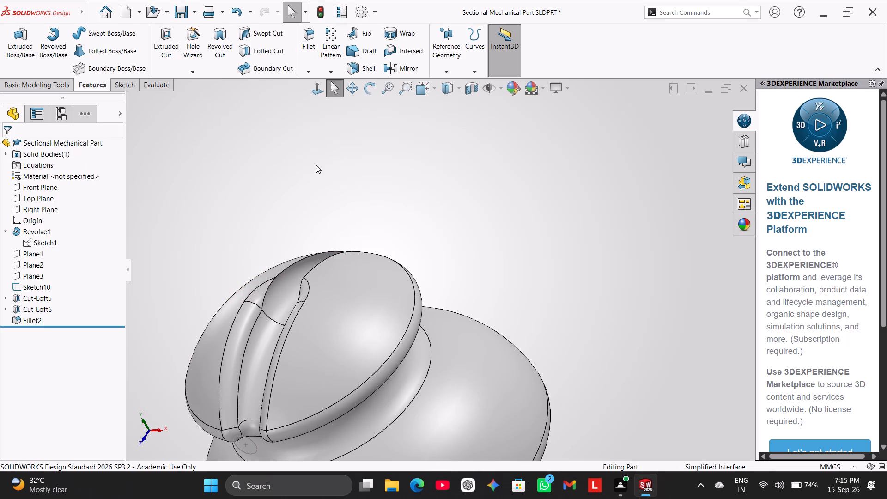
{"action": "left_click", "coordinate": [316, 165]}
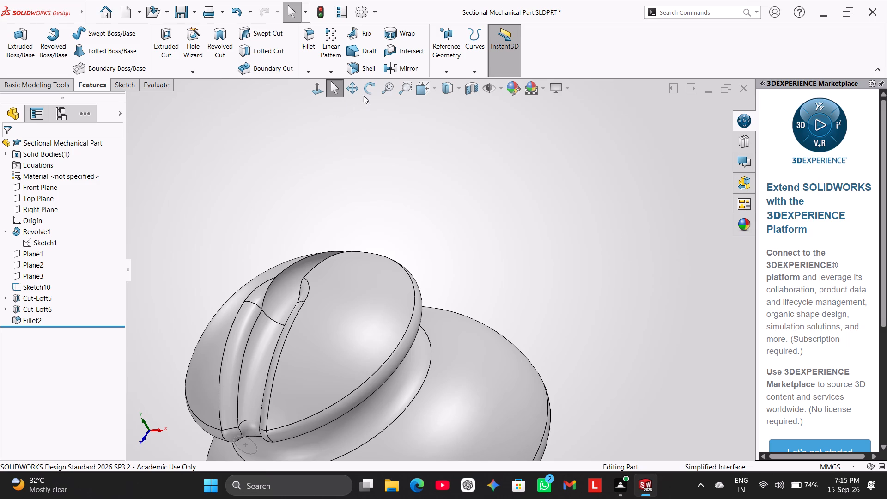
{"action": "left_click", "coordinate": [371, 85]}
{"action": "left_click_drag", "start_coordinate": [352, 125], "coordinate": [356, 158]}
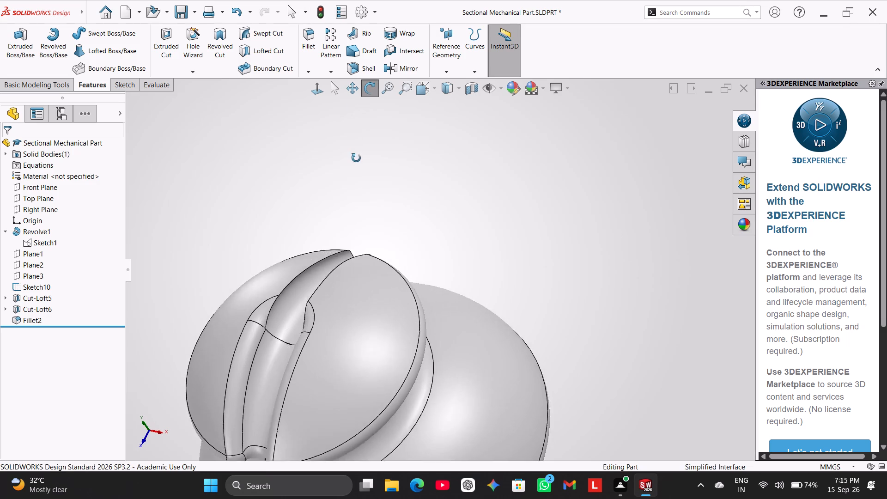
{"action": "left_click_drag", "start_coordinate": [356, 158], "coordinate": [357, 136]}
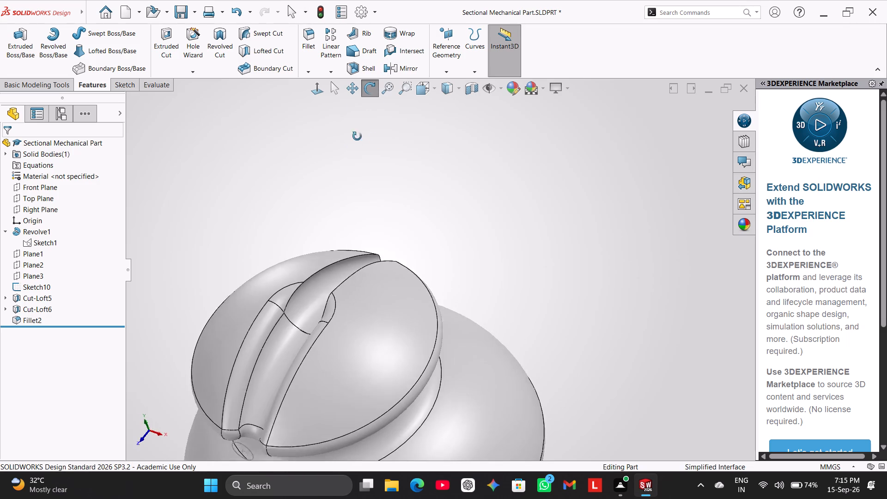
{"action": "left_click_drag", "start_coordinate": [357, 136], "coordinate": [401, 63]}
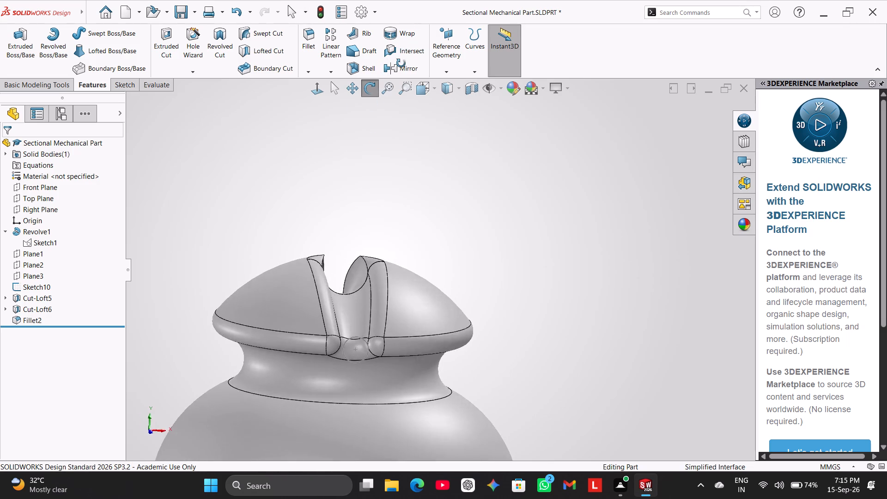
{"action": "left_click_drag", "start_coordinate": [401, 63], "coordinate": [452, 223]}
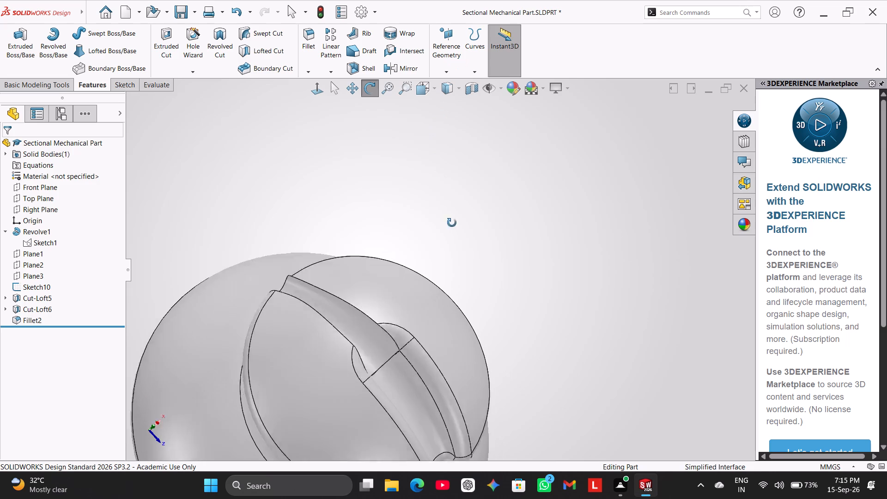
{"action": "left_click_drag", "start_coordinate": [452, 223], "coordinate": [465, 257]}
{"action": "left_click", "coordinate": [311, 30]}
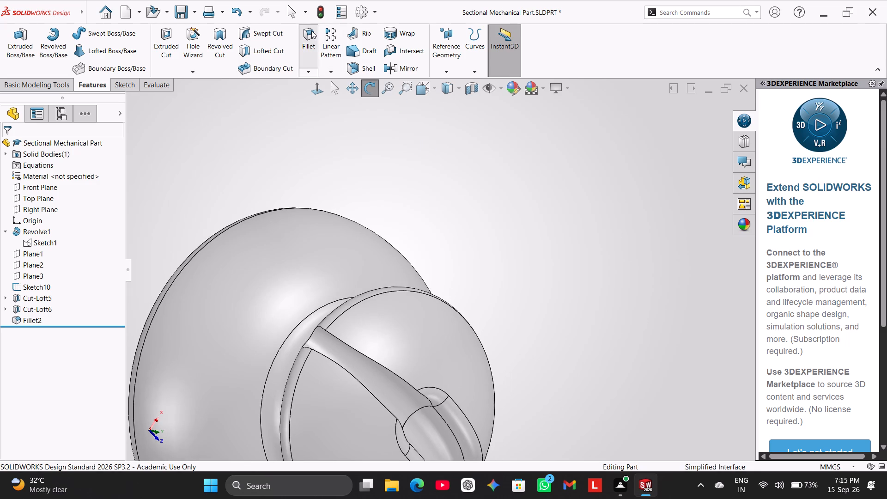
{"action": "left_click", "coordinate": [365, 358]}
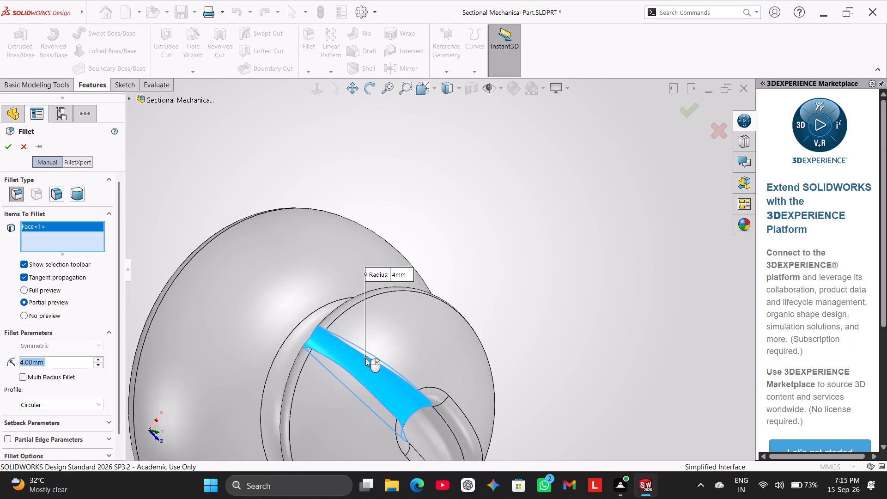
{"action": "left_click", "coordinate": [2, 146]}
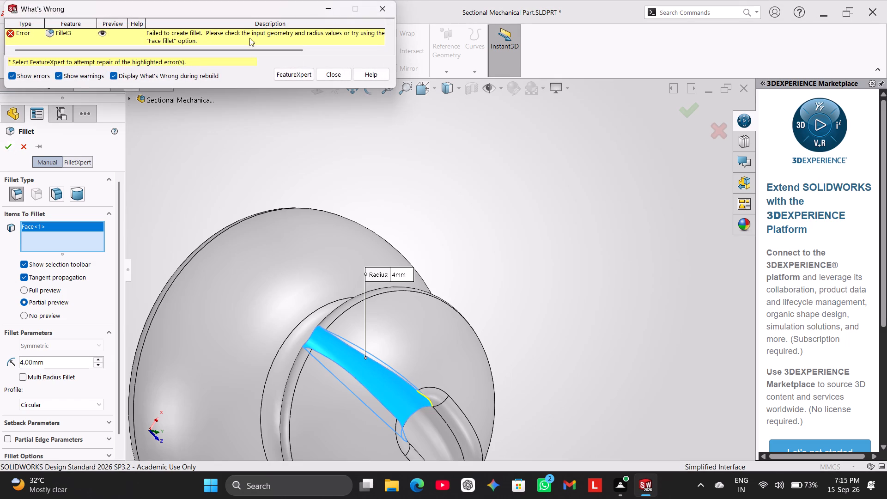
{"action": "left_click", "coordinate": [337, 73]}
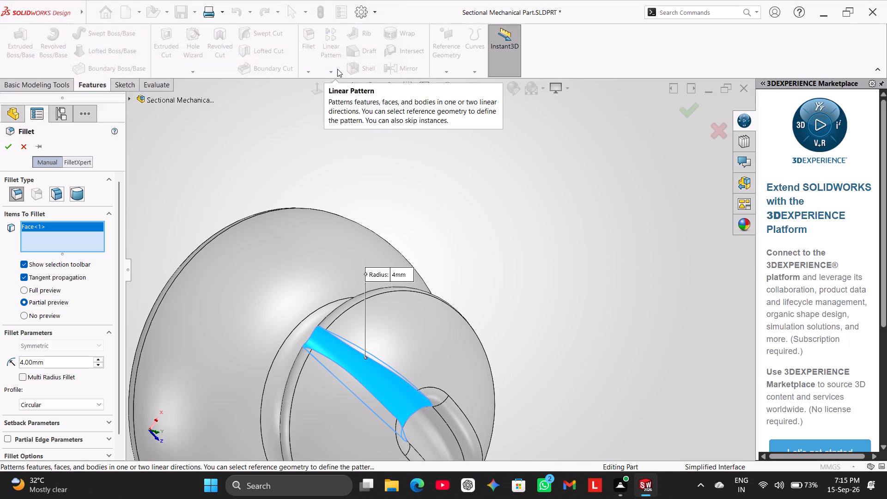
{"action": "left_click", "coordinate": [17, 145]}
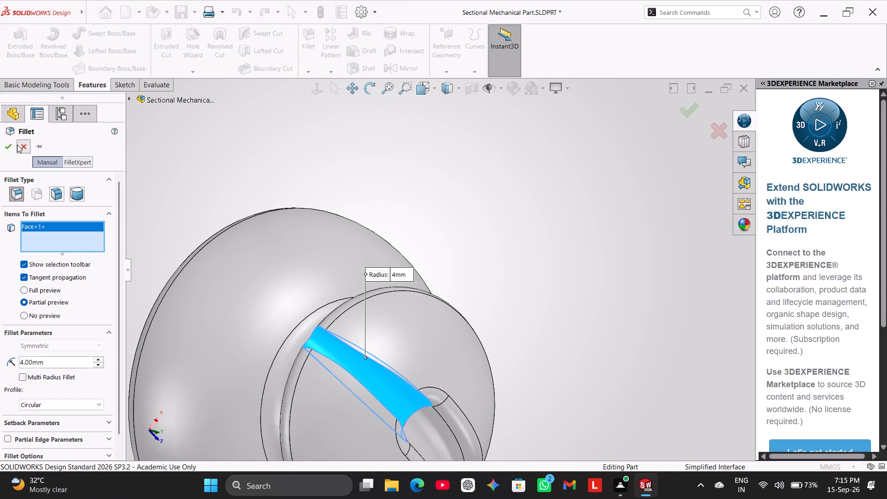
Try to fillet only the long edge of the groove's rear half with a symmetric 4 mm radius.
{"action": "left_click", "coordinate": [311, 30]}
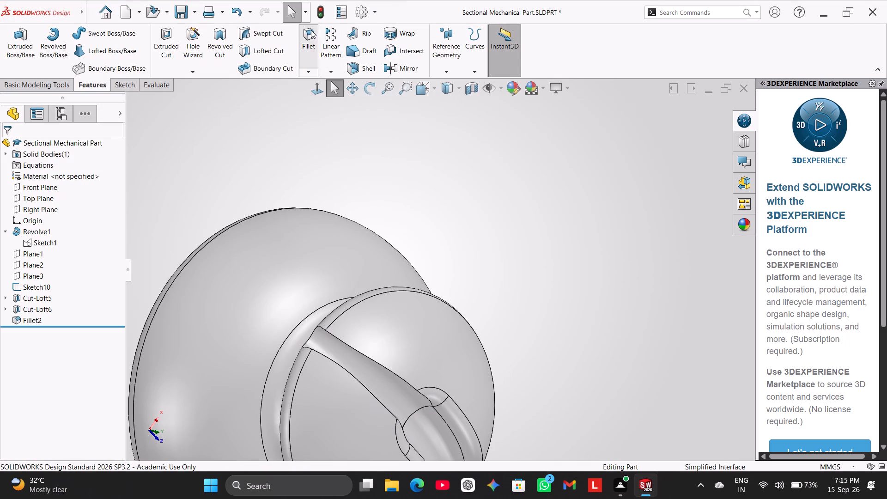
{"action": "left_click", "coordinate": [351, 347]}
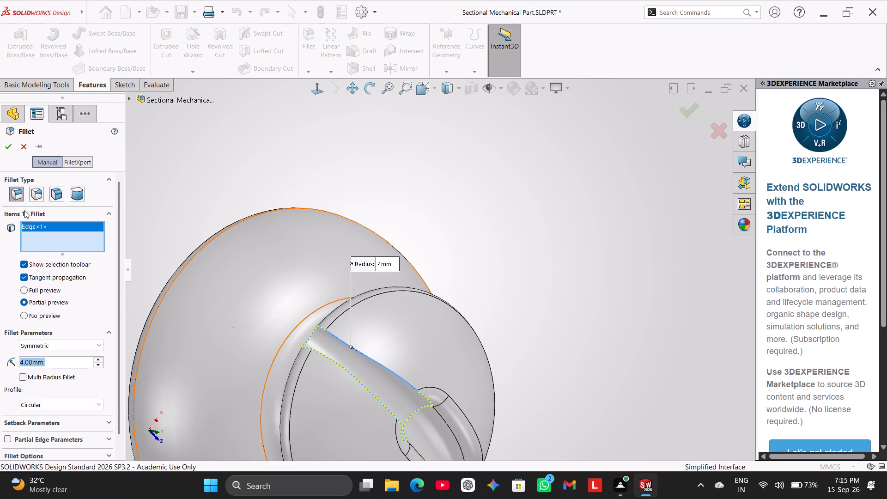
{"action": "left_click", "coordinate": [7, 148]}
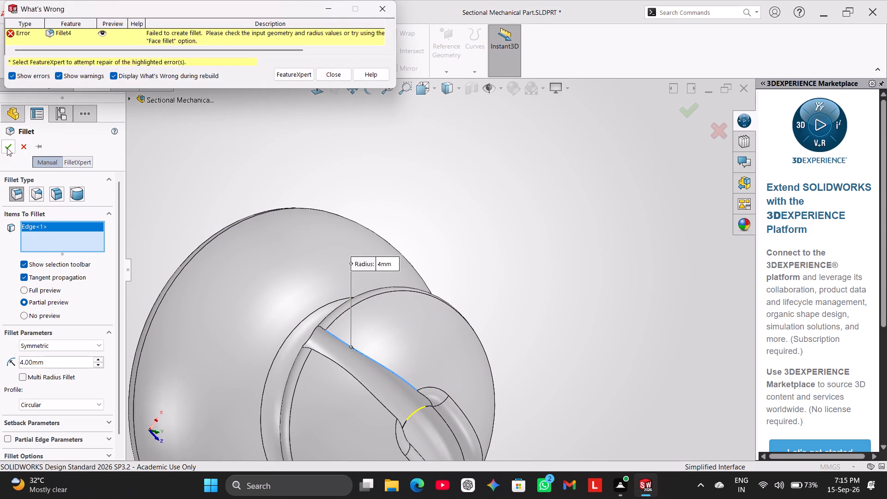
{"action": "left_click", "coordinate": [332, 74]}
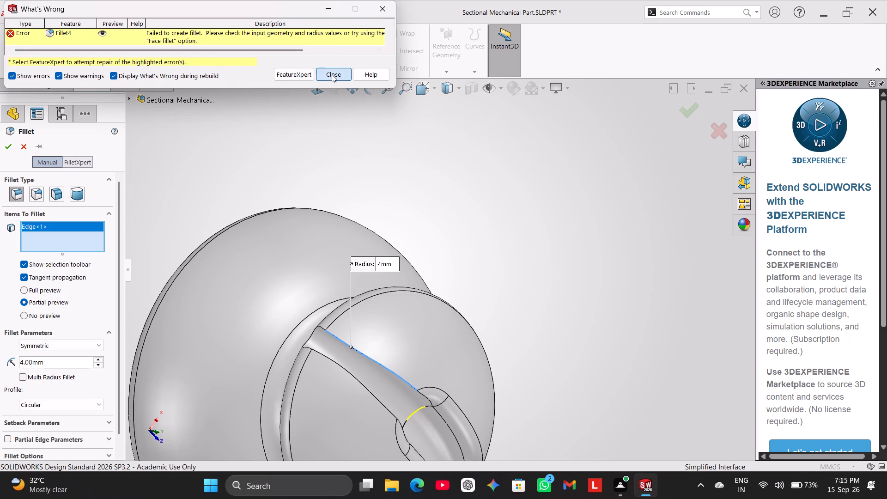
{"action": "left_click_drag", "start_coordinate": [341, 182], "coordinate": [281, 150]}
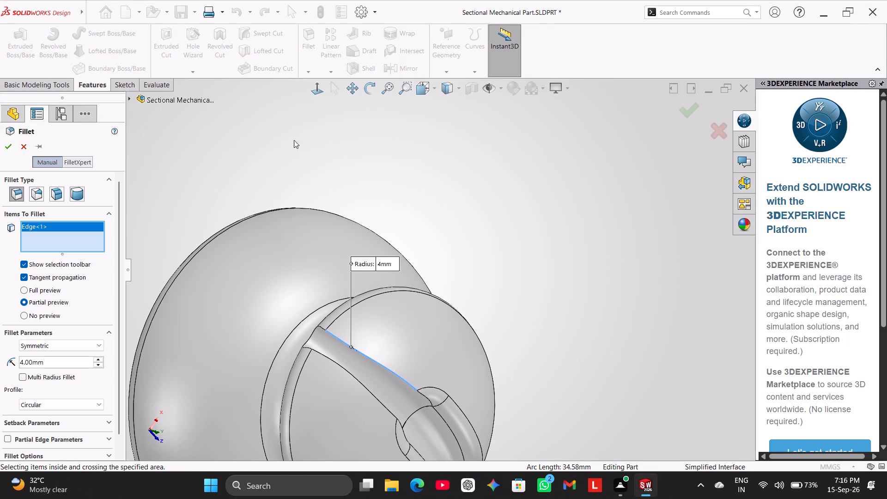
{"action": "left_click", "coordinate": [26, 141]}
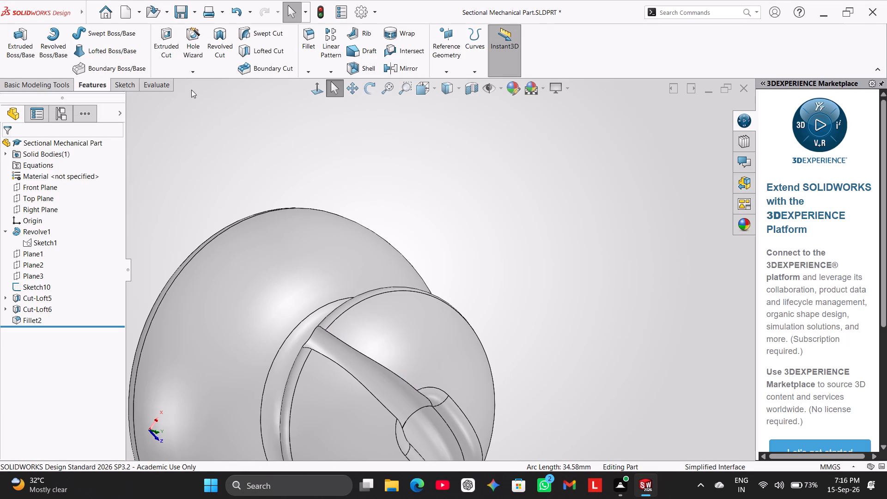
Mirror the groove's existing edge fillet, Fillet2, onto the opposite half of the groove.
{"action": "left_click", "coordinate": [395, 64]}
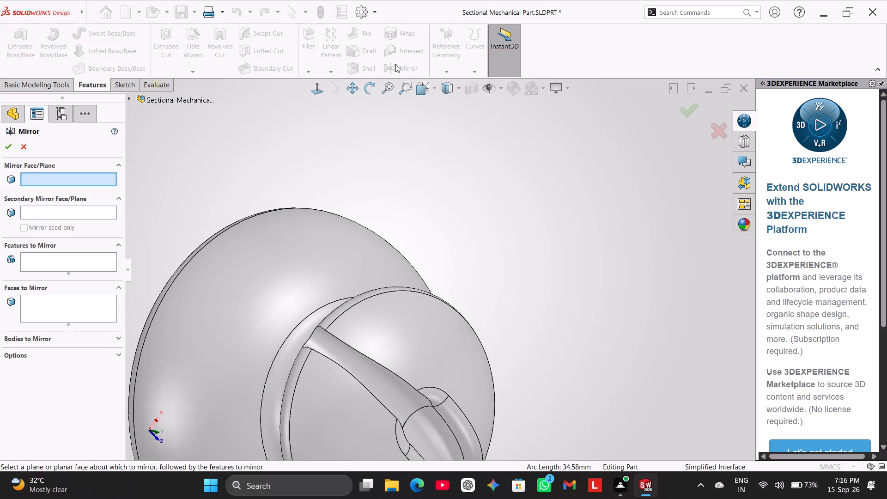
{"action": "left_click", "coordinate": [134, 97]}
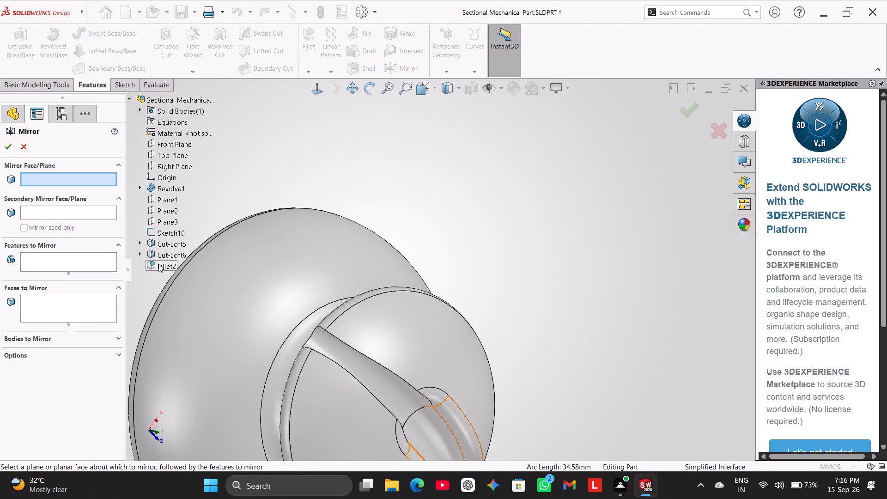
{"action": "left_click", "coordinate": [158, 264]}
{"action": "left_click", "coordinate": [158, 264]}
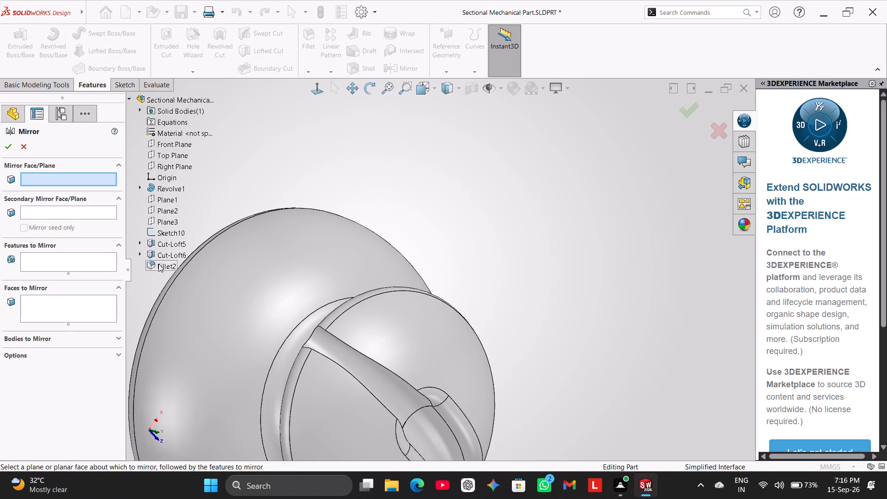
{"action": "left_click", "coordinate": [158, 264]}
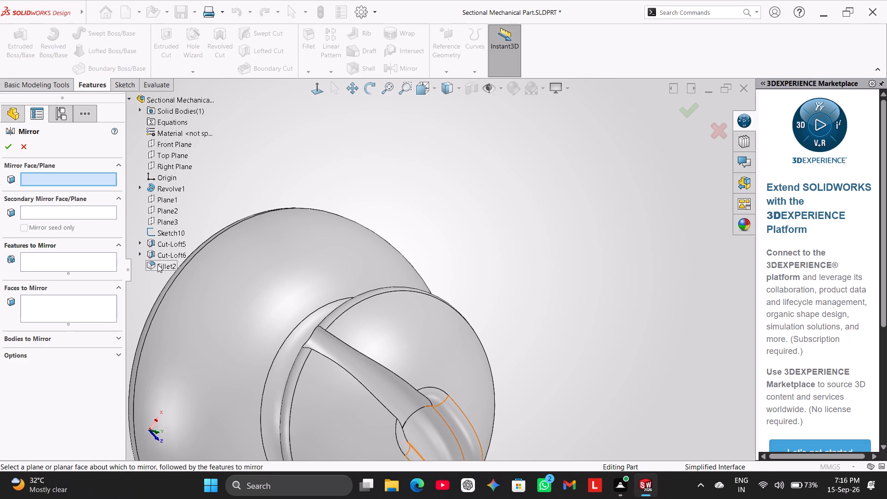
{"action": "left_click", "coordinate": [158, 264]}
{"action": "left_click", "coordinate": [103, 209]}
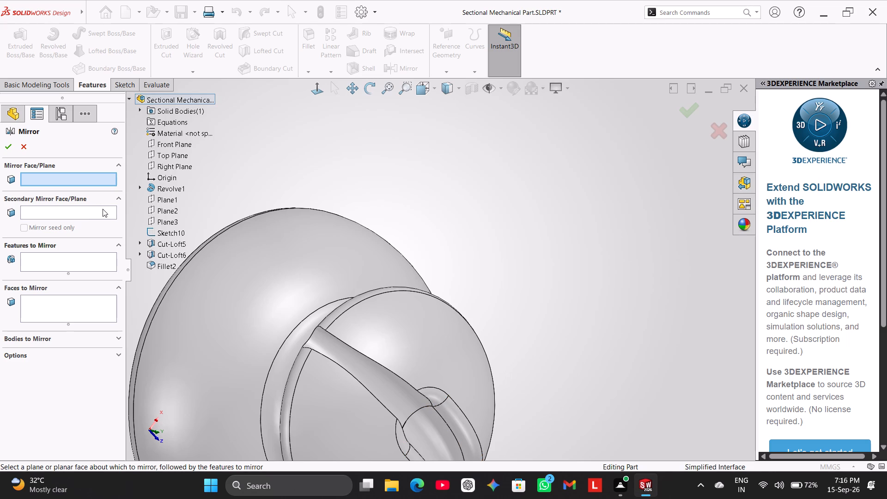
{"action": "left_click", "coordinate": [108, 215]}
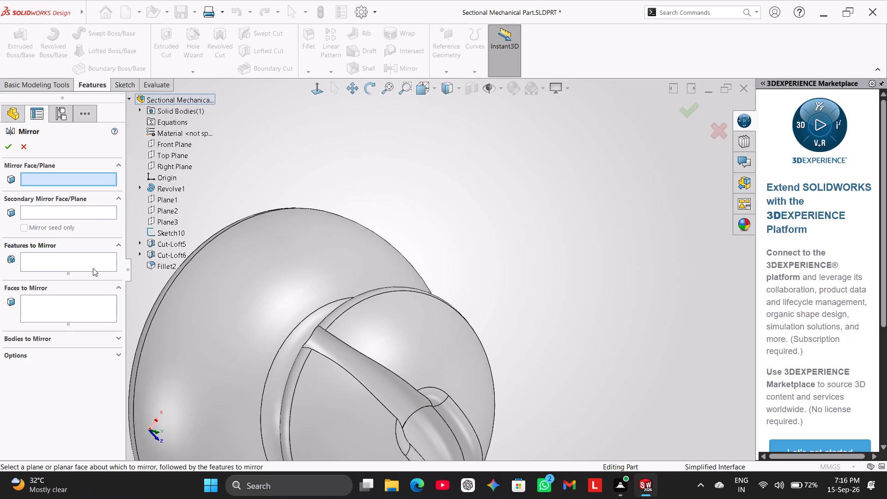
{"action": "left_click", "coordinate": [93, 267]}
{"action": "left_click", "coordinate": [90, 179]}
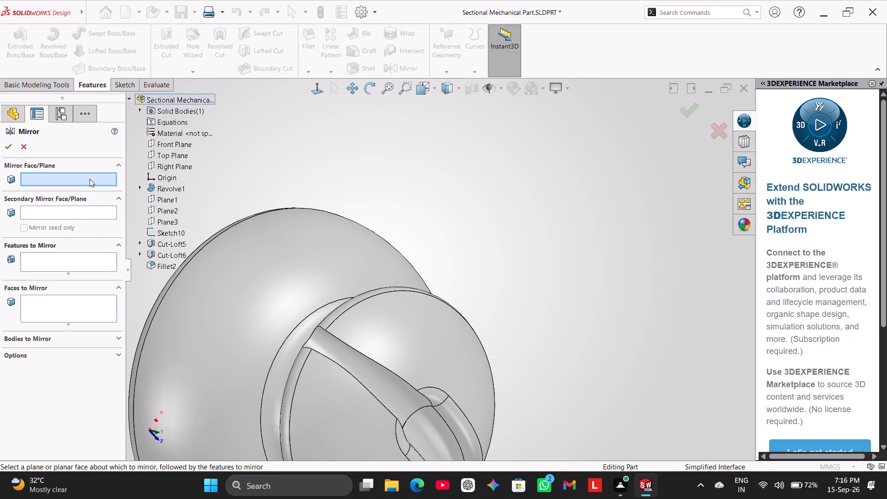
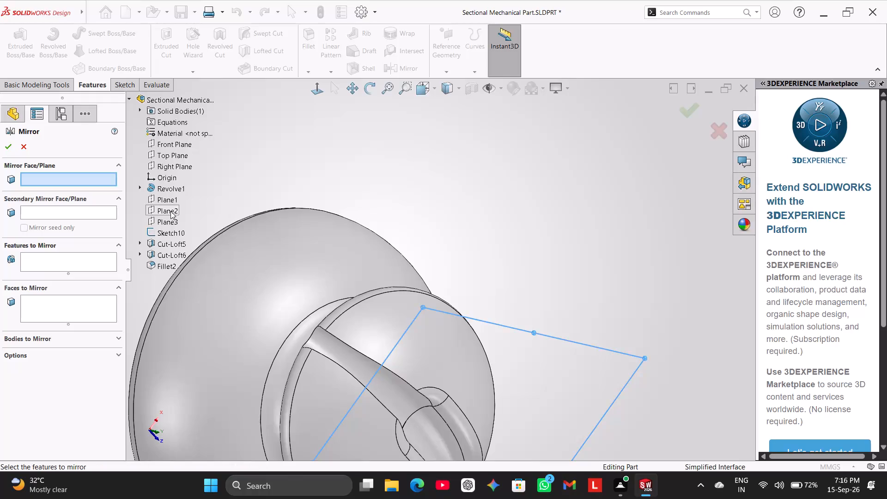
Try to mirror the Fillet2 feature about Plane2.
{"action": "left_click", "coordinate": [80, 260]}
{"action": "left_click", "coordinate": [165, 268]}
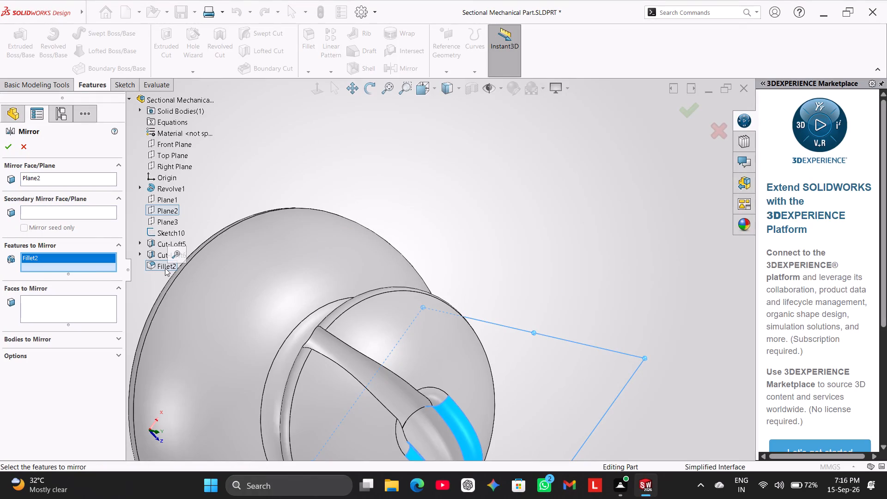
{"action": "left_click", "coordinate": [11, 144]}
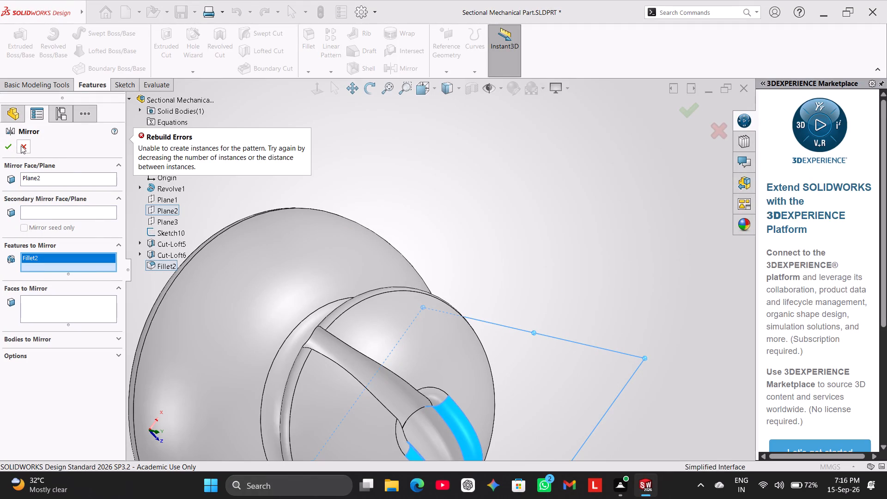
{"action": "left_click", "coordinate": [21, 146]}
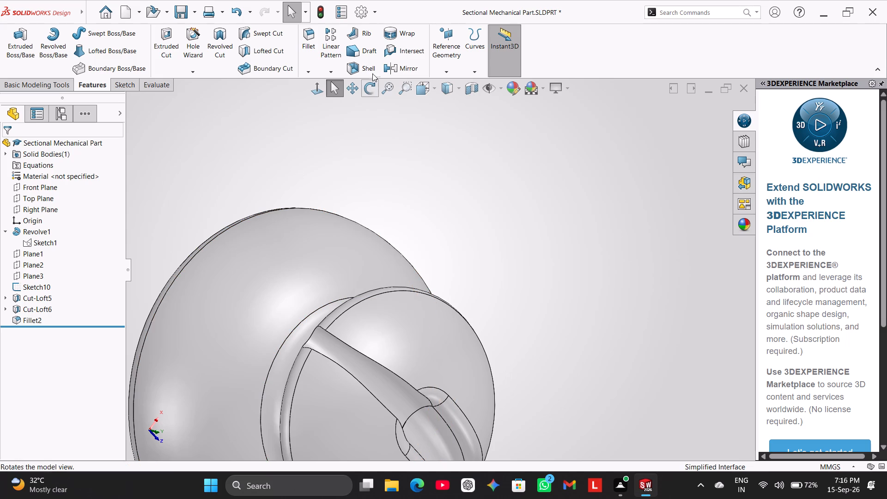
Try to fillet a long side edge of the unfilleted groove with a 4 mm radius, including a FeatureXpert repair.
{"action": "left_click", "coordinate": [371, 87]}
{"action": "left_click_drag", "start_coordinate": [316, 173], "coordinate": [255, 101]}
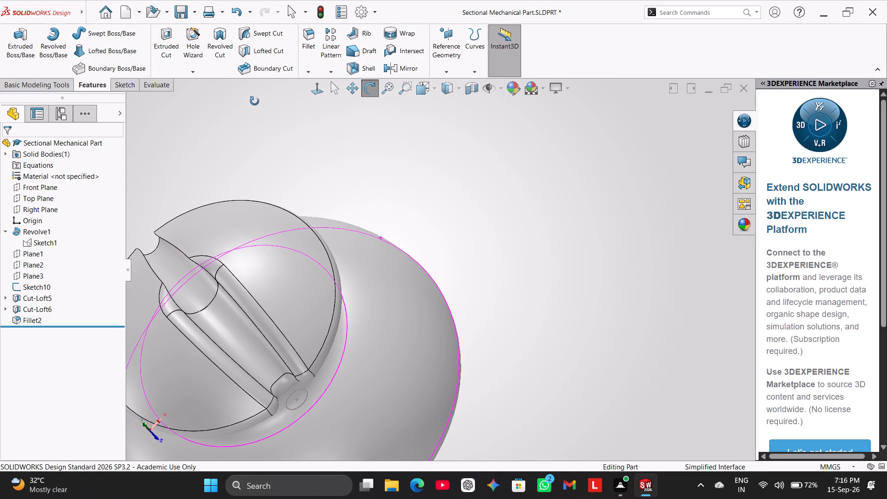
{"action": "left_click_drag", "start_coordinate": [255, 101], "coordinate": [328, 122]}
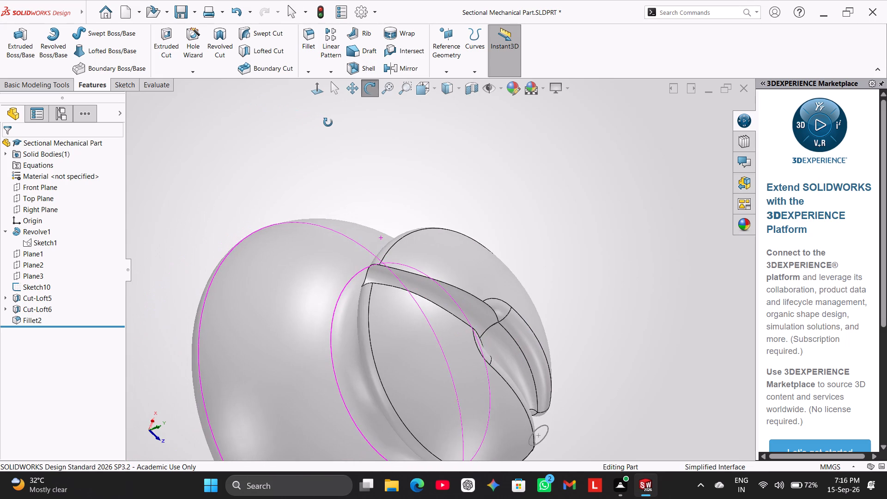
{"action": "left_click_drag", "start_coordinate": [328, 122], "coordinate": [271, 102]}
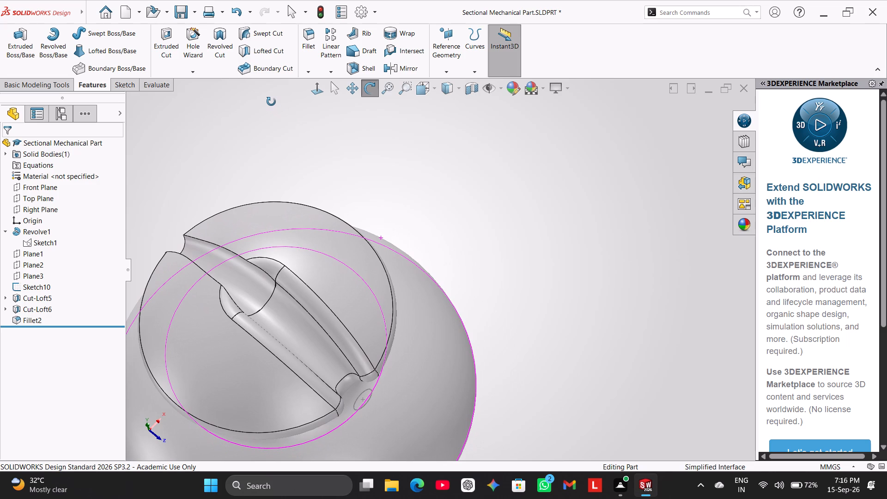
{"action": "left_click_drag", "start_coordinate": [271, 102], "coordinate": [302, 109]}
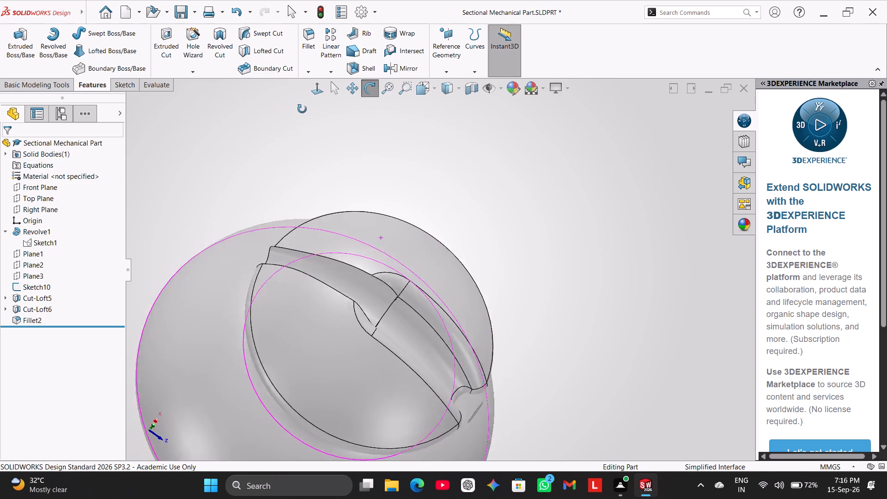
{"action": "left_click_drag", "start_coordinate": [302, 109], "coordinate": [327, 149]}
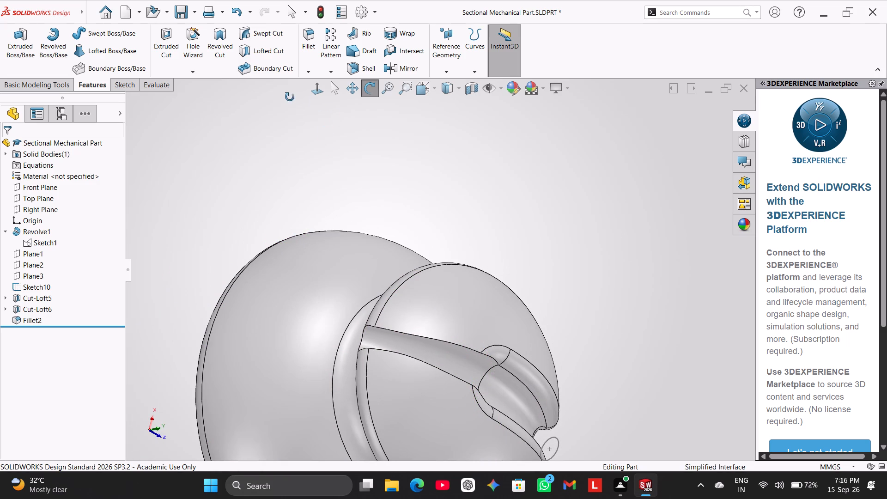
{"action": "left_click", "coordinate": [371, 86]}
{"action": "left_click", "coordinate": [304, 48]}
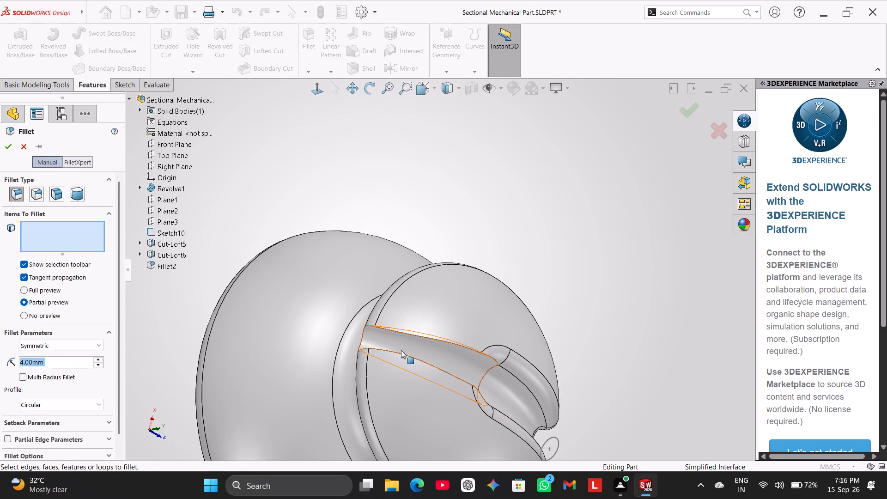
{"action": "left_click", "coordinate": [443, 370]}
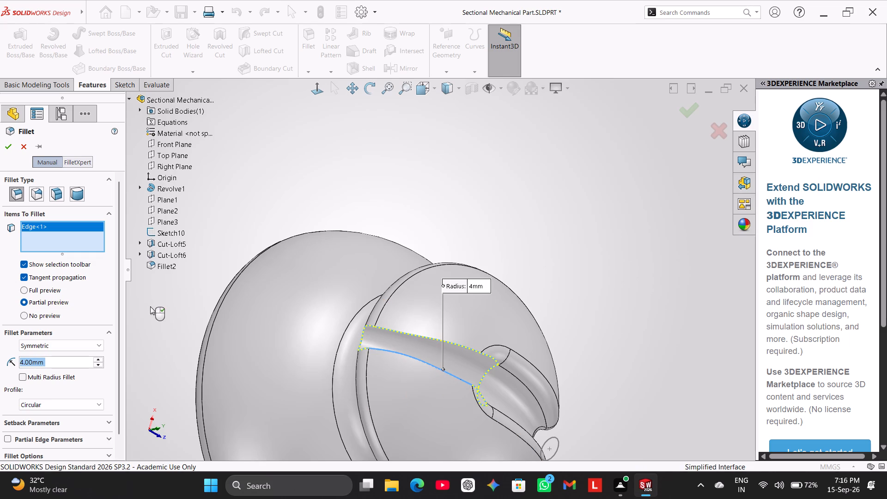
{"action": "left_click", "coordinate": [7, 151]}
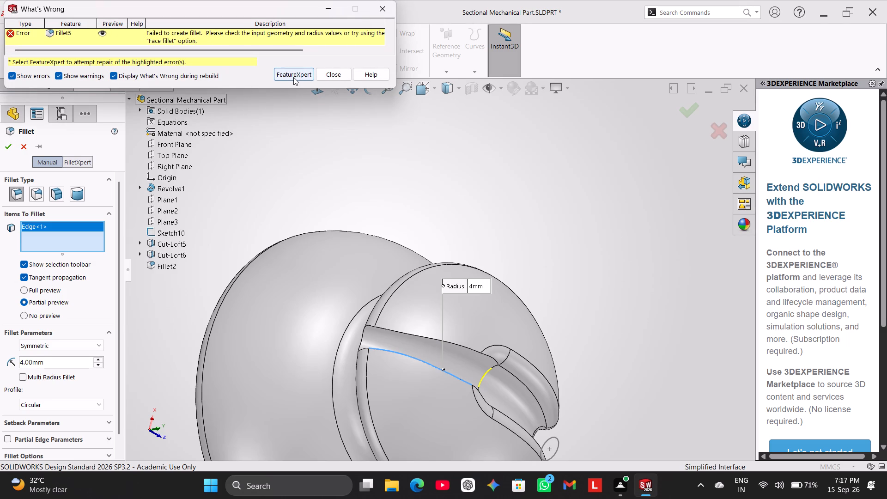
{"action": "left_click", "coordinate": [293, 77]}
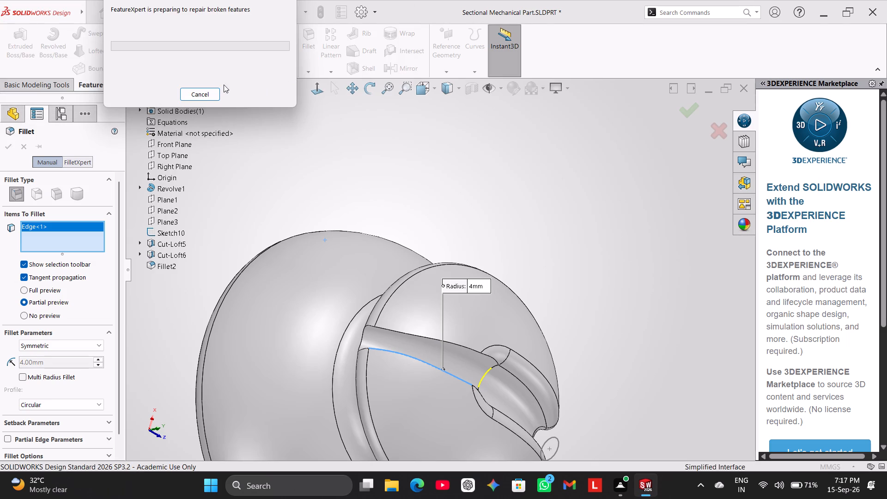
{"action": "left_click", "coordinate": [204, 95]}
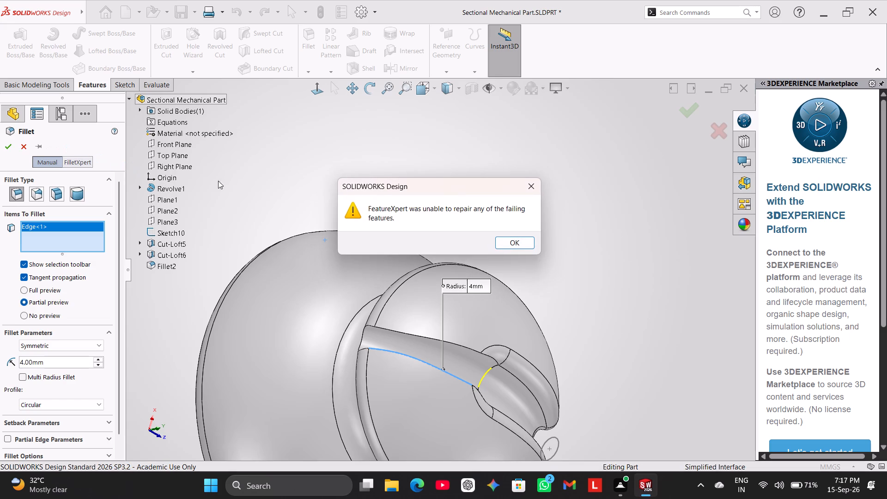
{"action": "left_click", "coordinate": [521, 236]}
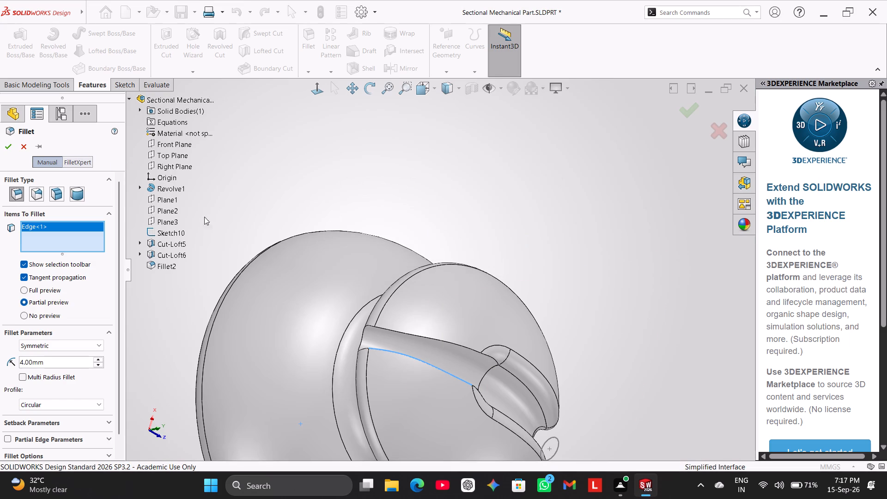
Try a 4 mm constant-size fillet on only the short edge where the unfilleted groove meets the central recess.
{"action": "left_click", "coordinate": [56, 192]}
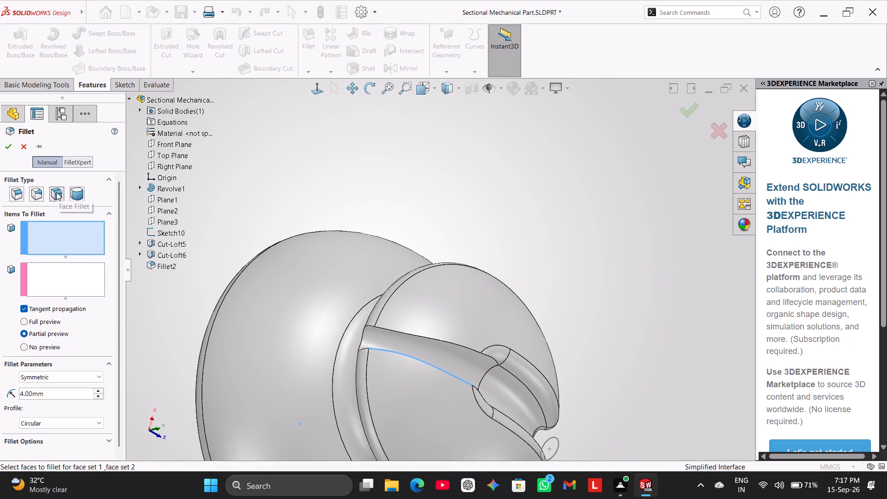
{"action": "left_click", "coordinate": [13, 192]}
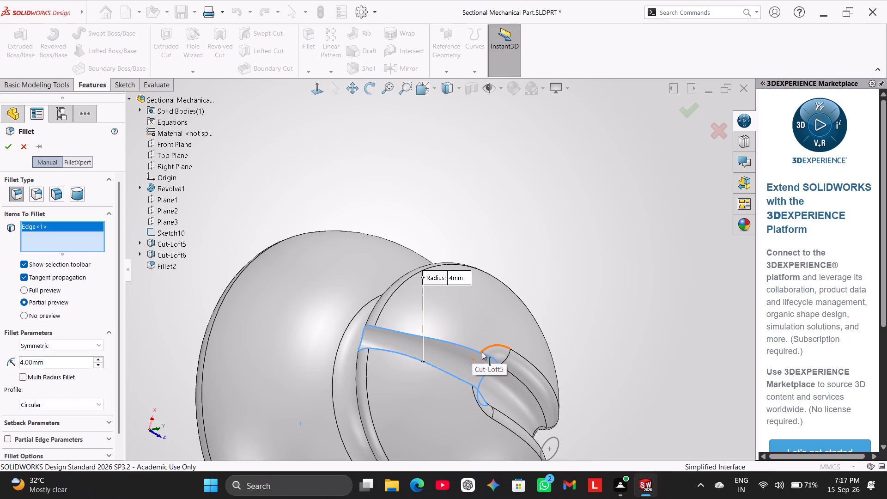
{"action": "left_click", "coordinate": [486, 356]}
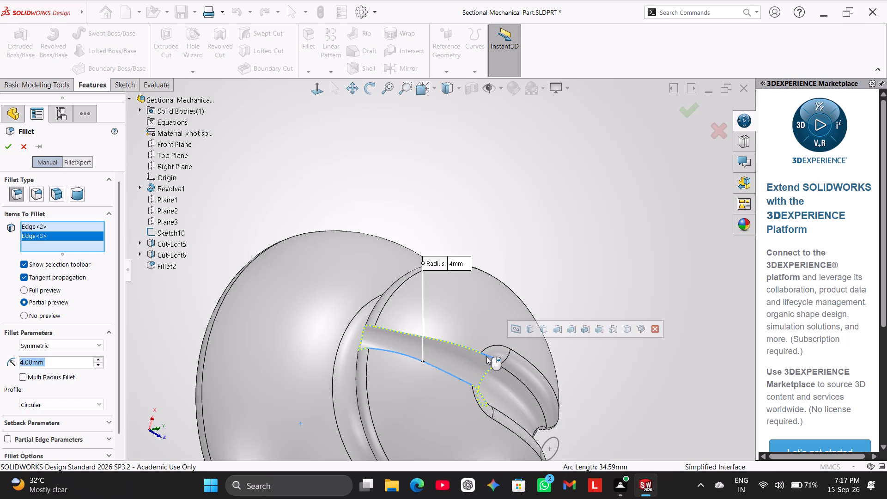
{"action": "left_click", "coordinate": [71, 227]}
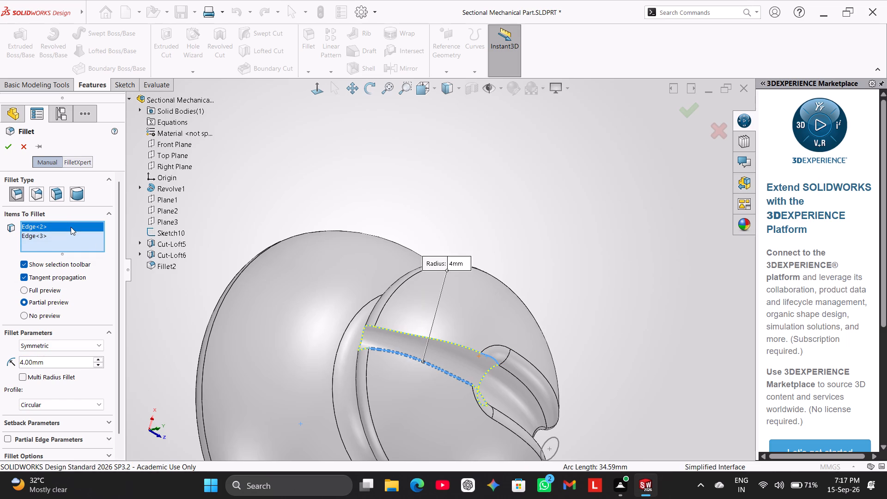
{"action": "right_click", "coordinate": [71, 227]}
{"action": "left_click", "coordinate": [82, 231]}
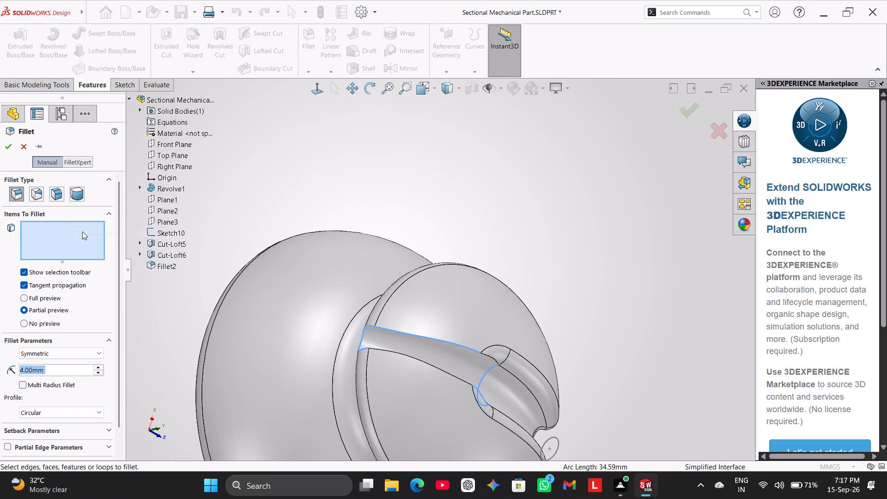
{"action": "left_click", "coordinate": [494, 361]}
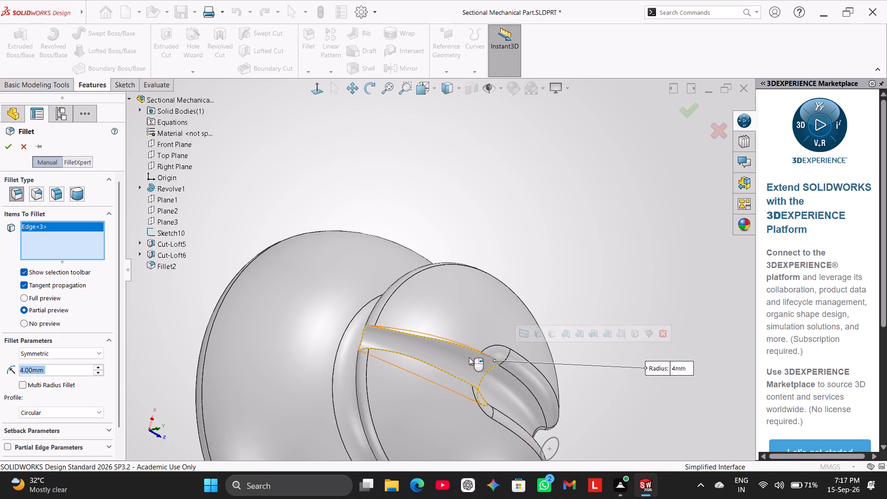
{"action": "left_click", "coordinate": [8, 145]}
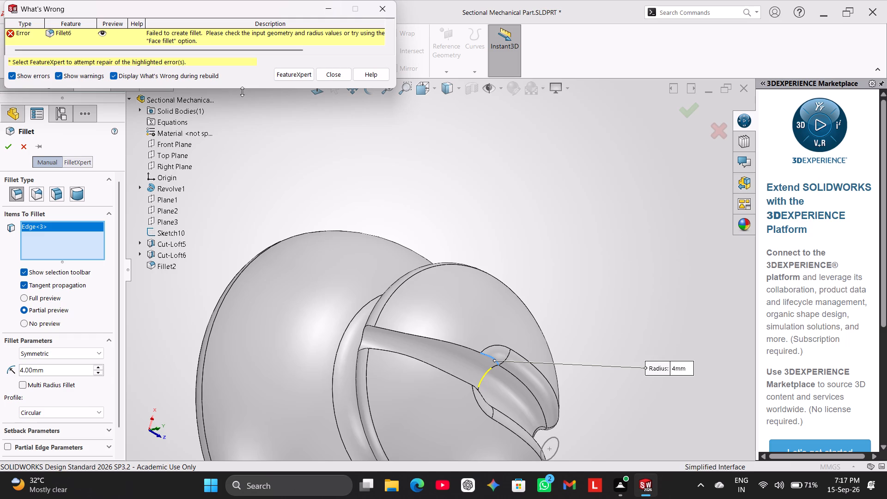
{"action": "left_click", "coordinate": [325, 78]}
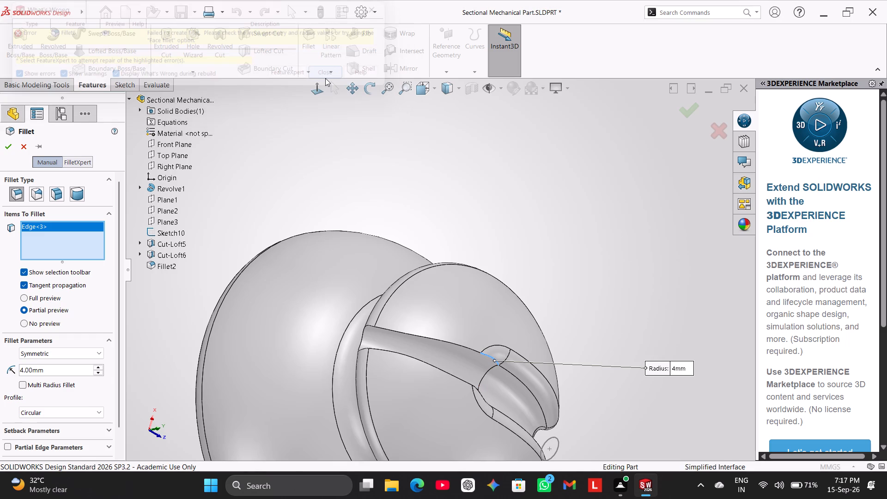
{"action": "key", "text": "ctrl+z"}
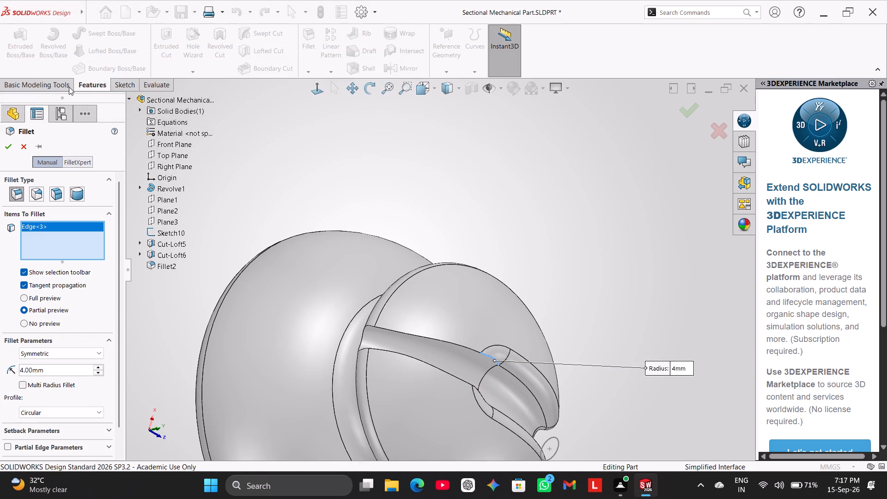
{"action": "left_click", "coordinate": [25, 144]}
Undo the Fillet2 feature.
{"action": "key", "text": "ctrl+z"}
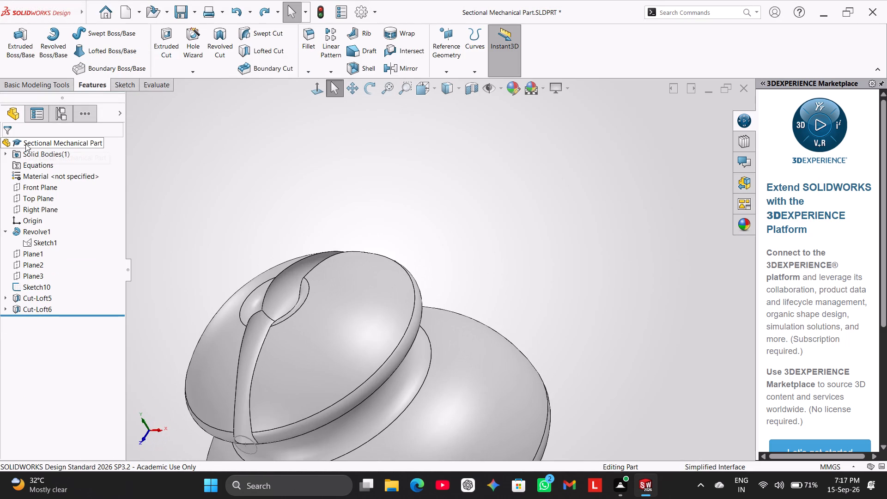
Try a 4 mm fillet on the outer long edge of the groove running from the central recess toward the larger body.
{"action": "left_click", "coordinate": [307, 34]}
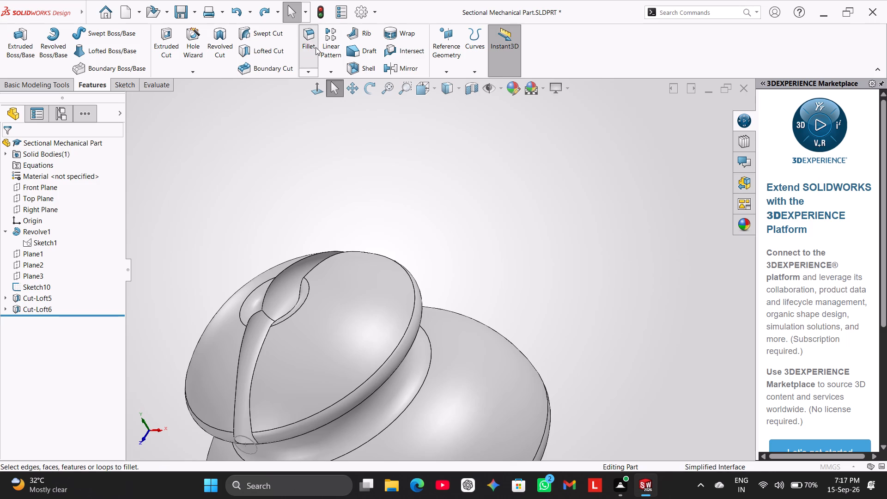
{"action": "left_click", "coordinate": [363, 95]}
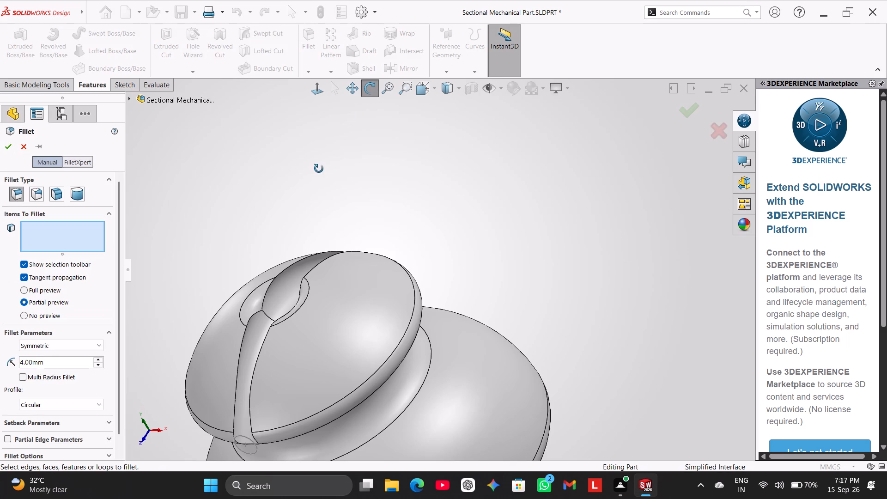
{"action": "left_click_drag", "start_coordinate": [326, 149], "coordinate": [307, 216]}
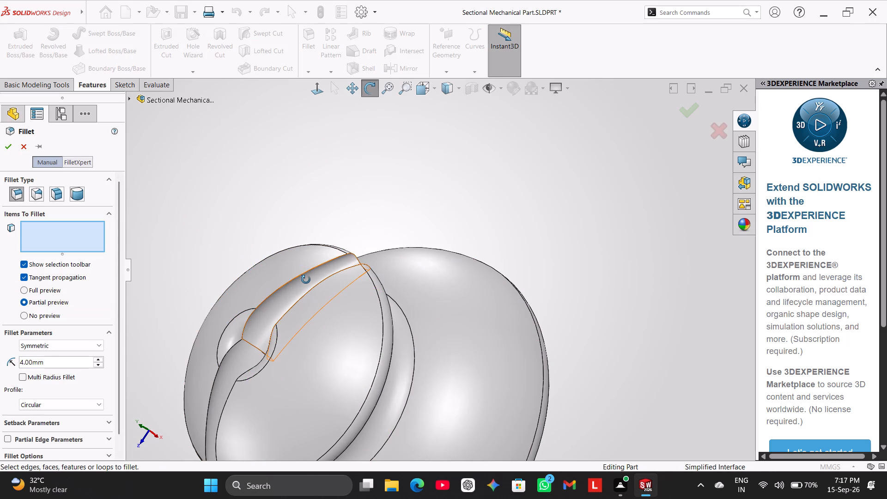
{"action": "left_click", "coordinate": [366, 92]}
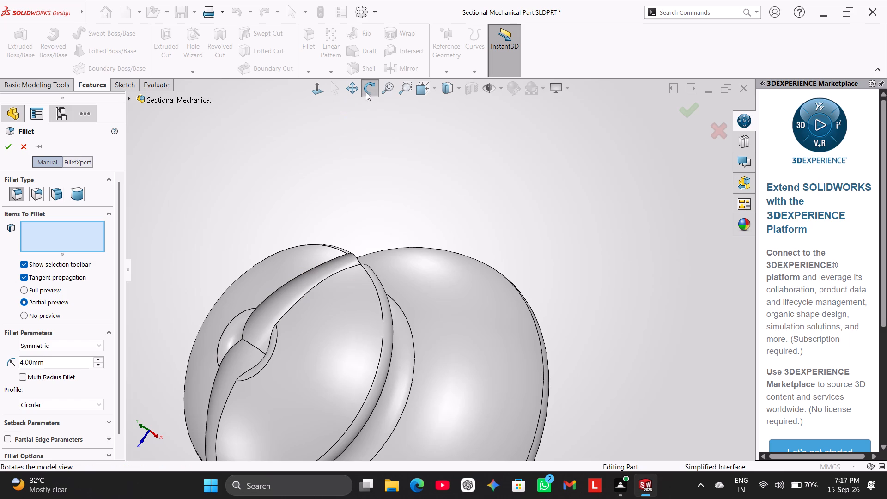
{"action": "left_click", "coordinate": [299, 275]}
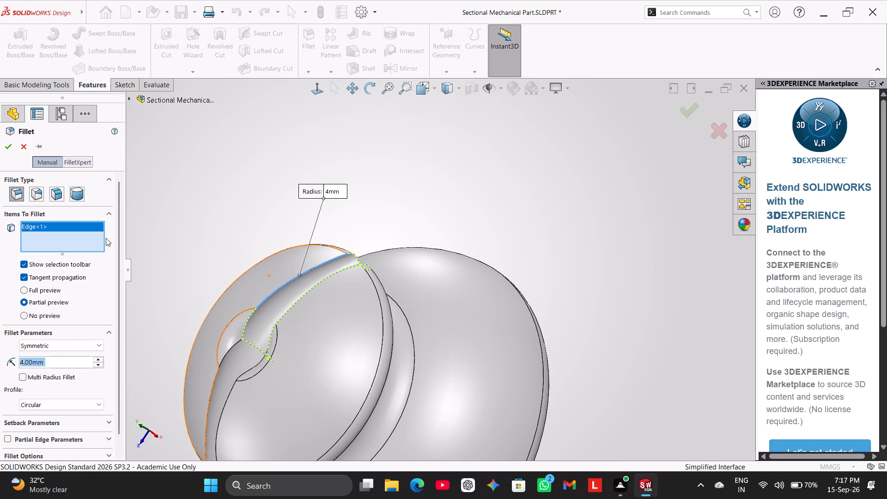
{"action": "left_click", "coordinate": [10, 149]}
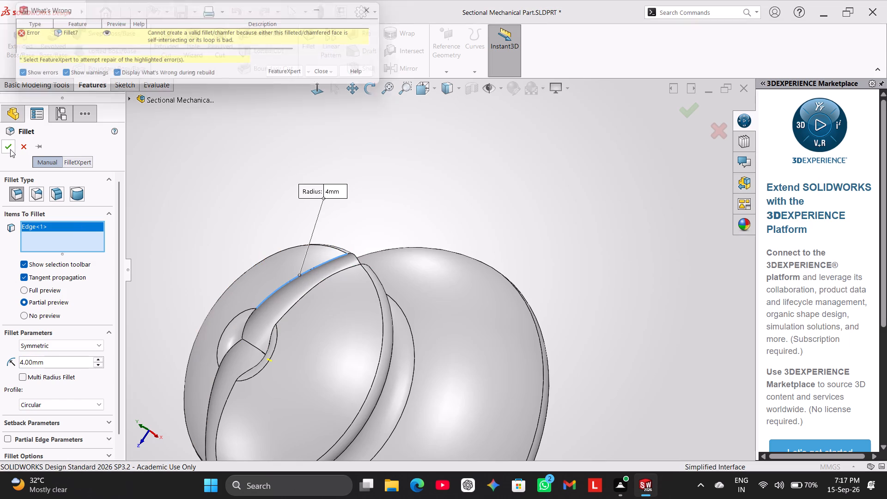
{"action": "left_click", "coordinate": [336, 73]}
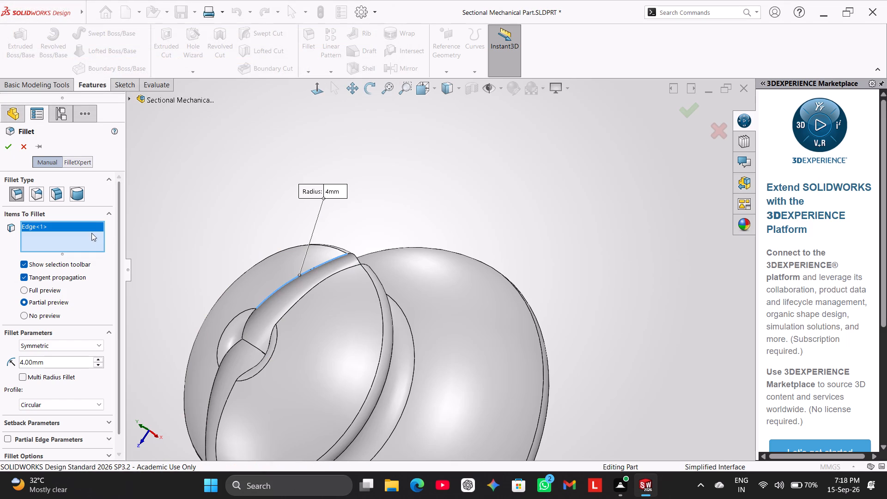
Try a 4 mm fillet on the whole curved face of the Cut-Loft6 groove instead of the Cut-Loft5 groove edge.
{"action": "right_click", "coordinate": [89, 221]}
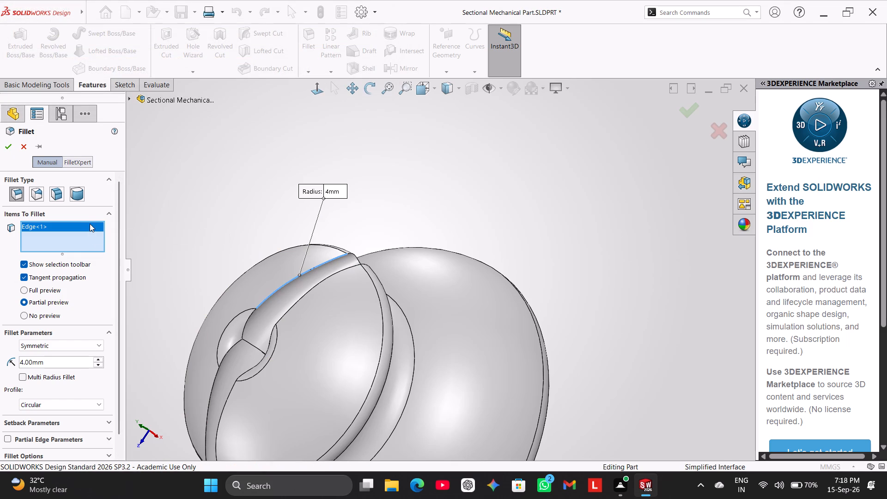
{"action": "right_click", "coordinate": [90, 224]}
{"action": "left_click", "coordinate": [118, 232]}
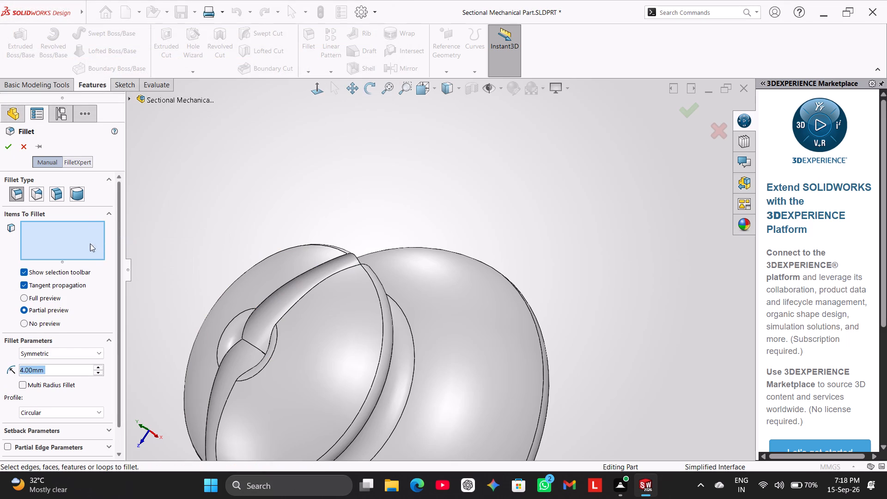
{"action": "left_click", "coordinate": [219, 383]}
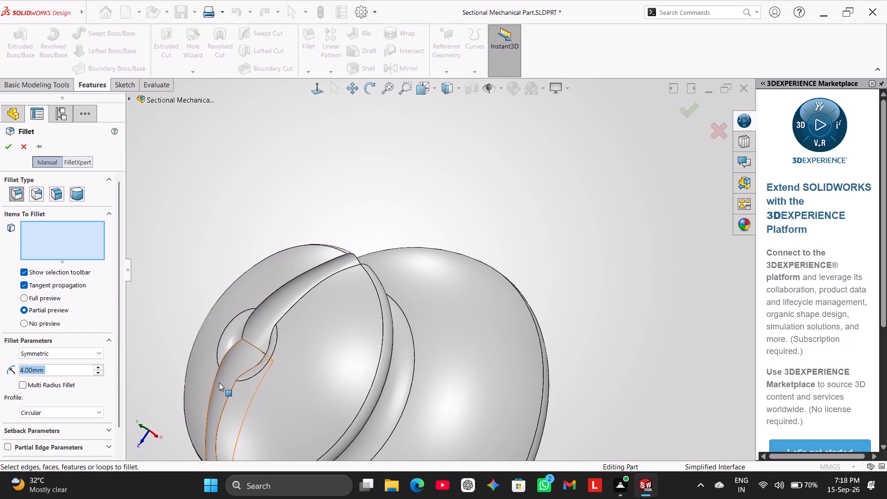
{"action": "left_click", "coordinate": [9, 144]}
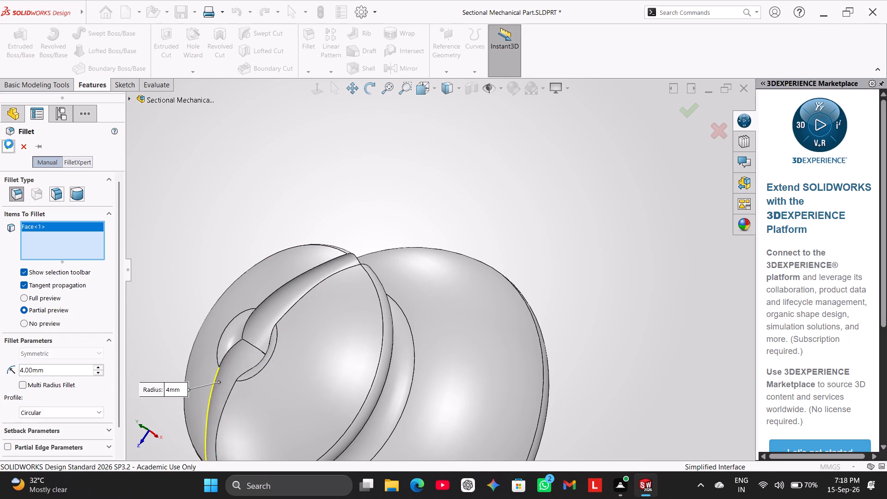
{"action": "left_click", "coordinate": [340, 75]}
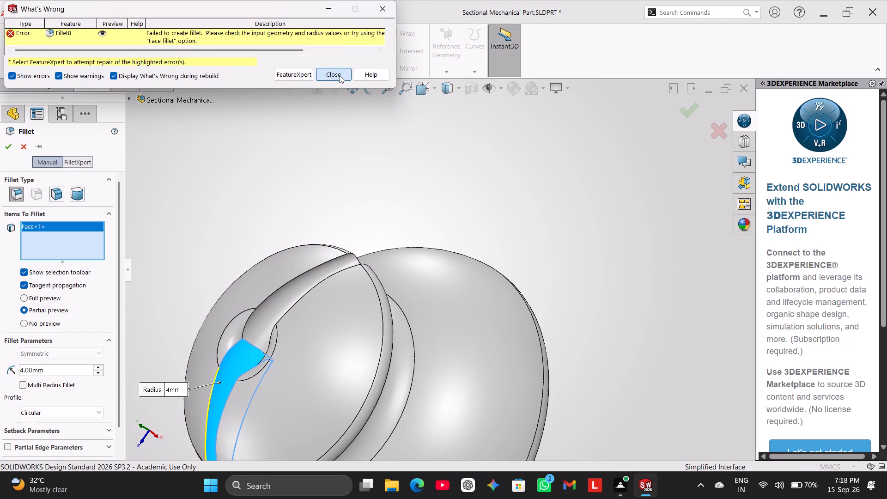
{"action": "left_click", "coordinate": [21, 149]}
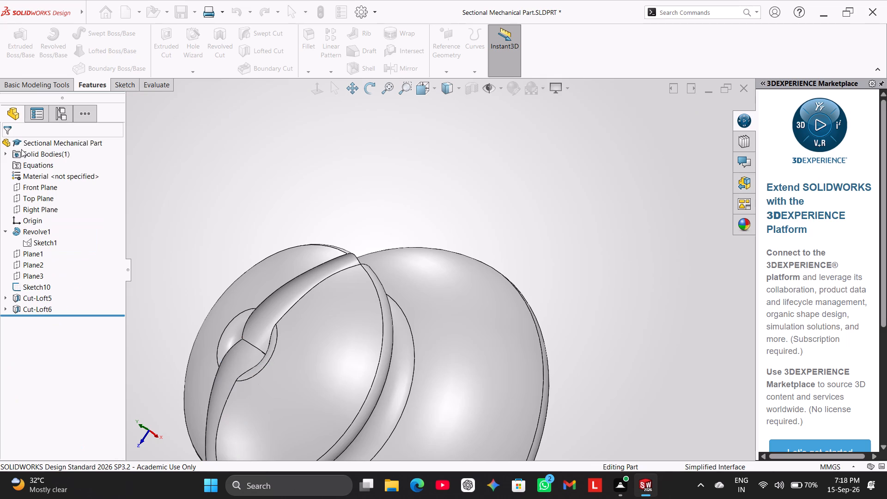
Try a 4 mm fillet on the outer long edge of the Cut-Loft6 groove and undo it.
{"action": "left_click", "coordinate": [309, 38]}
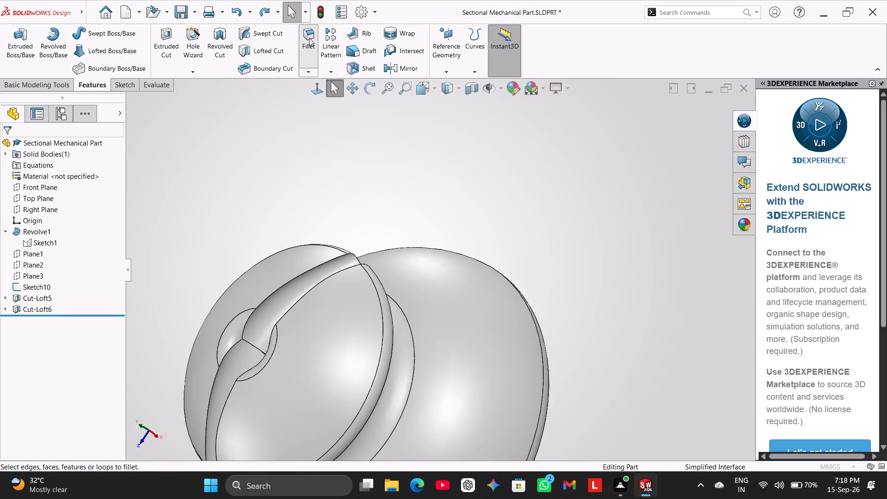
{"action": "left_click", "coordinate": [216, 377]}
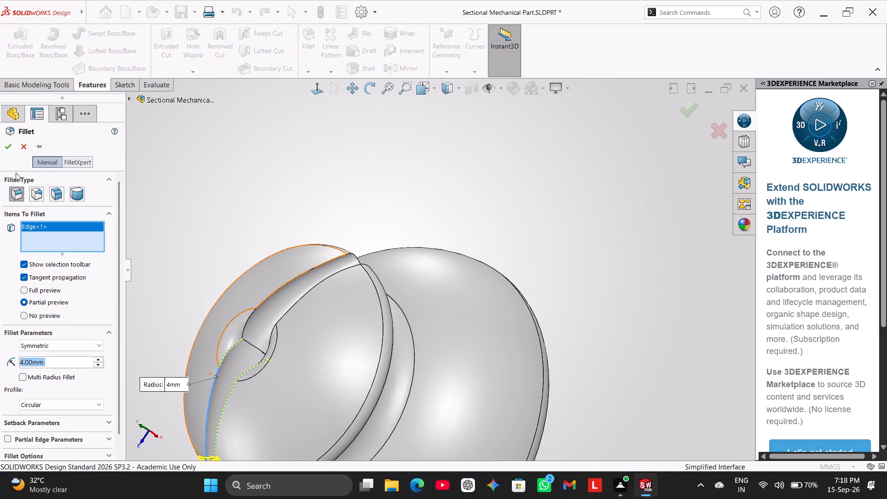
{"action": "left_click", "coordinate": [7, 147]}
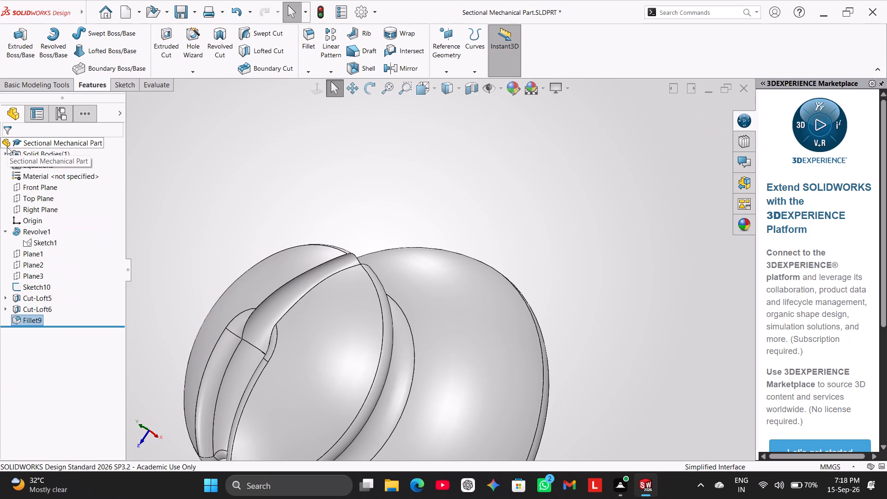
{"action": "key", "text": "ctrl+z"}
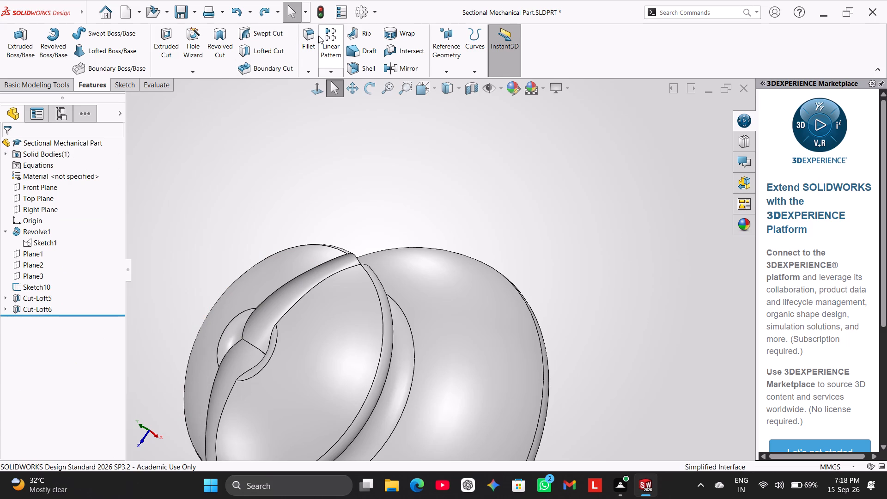
Try a single 4 mm fillet on the outer long edges of both the Cut-Loft6 and Cut-Loft5 grooves.
{"action": "left_click", "coordinate": [302, 33]}
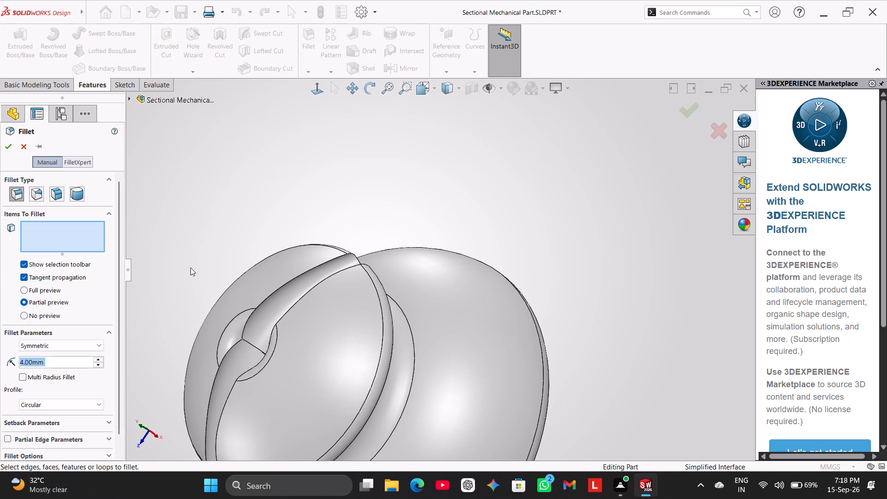
{"action": "left_click", "coordinate": [213, 386]}
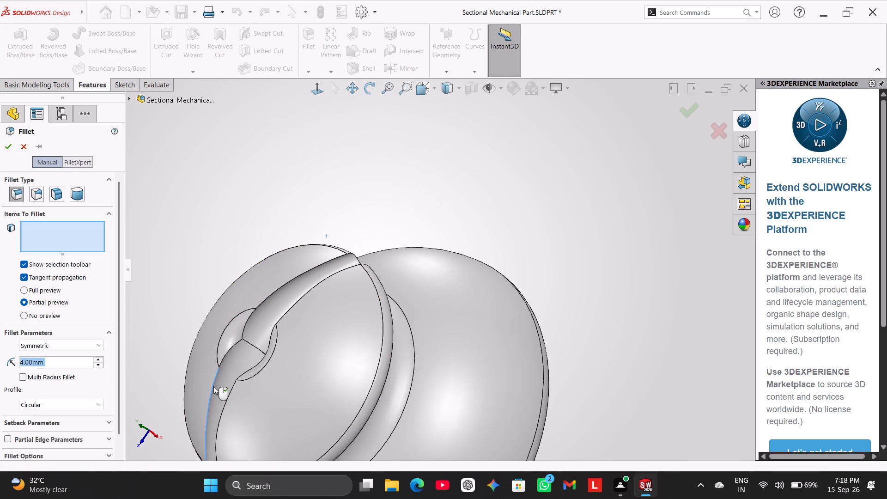
{"action": "left_click", "coordinate": [287, 282]}
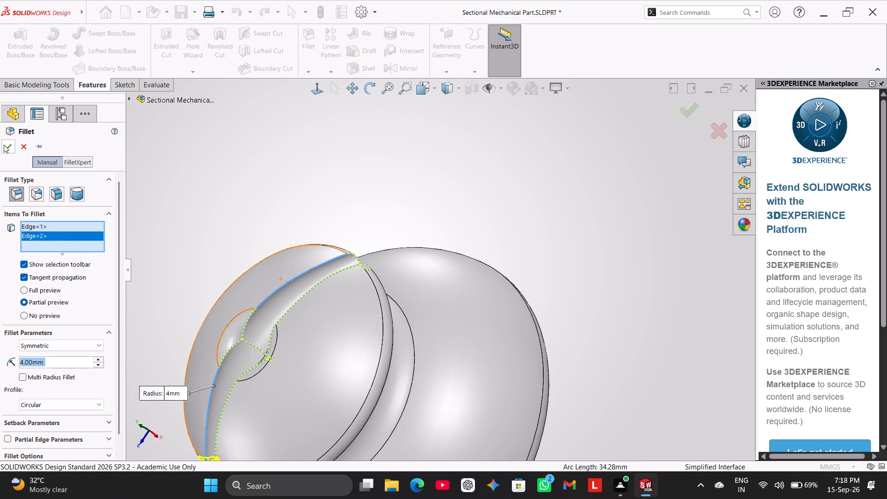
{"action": "left_click", "coordinate": [3, 146]}
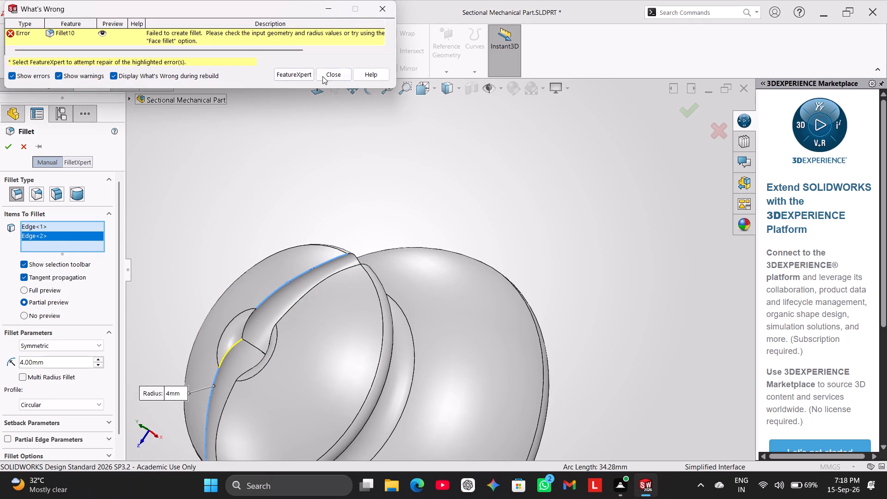
{"action": "left_click", "coordinate": [327, 76]}
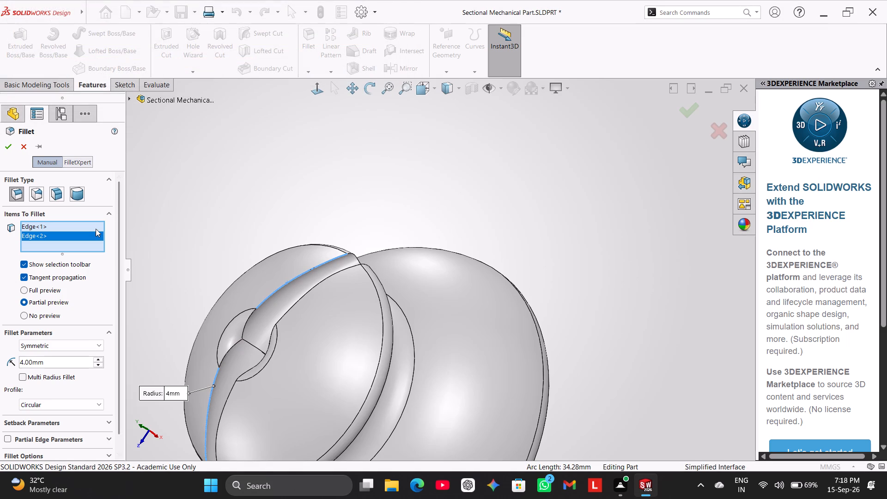
Remove the Cut-Loft5 groove edge from the fillet selection and fillet only the Cut-Loft6 groove edge at 4 mm.
{"action": "right_click", "coordinate": [98, 236]}
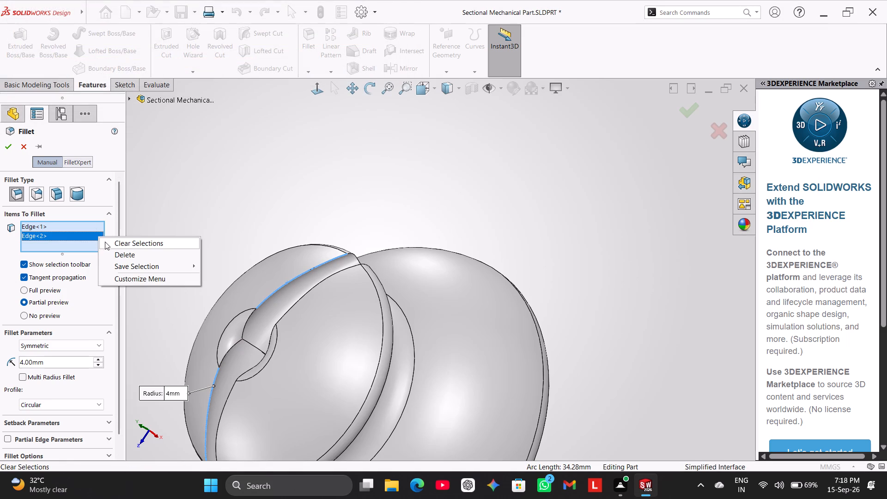
{"action": "left_click", "coordinate": [113, 258]}
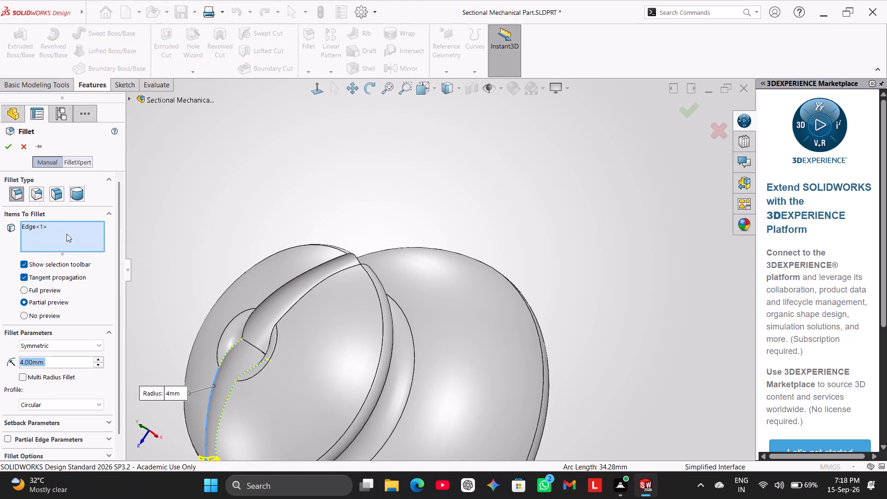
{"action": "left_click", "coordinate": [11, 147]}
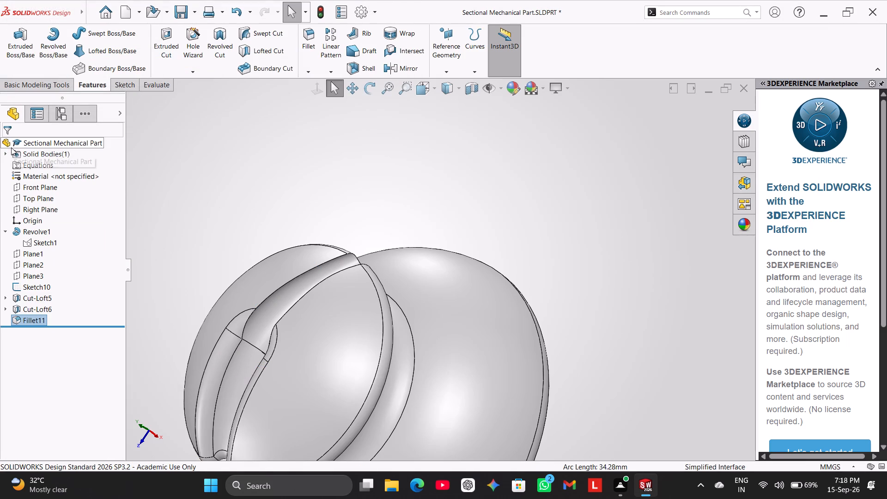
Examine the profile sketches of Cut-Loft5, opening Sketch11 to check its circle and exiting it.
{"action": "left_click_drag", "start_coordinate": [168, 178], "coordinate": [263, 158]}
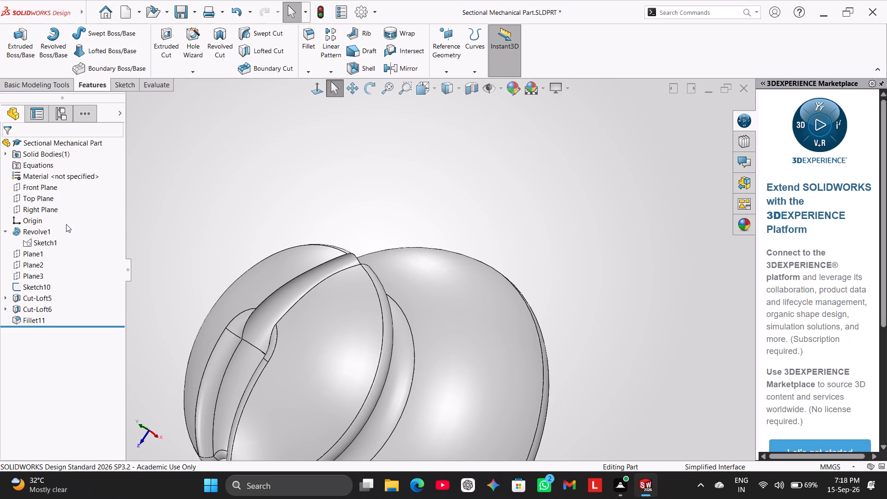
{"action": "left_click", "coordinate": [7, 298]}
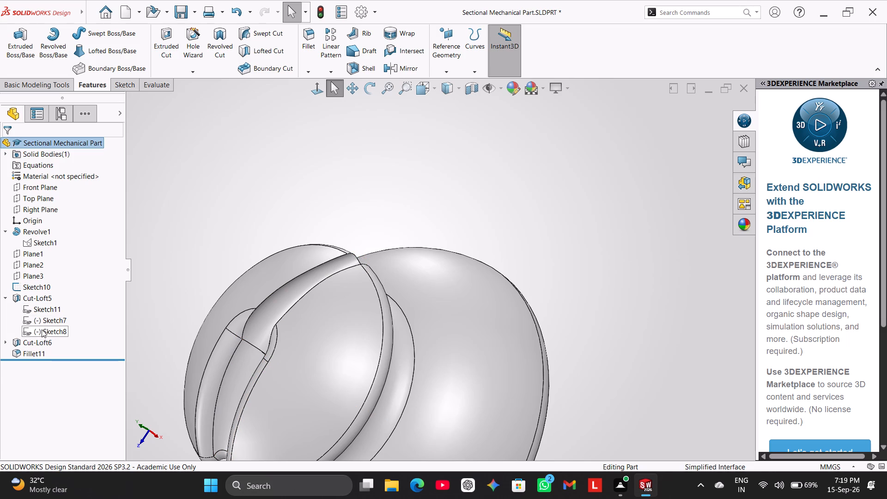
{"action": "left_click_drag", "start_coordinate": [159, 323], "coordinate": [207, 250]}
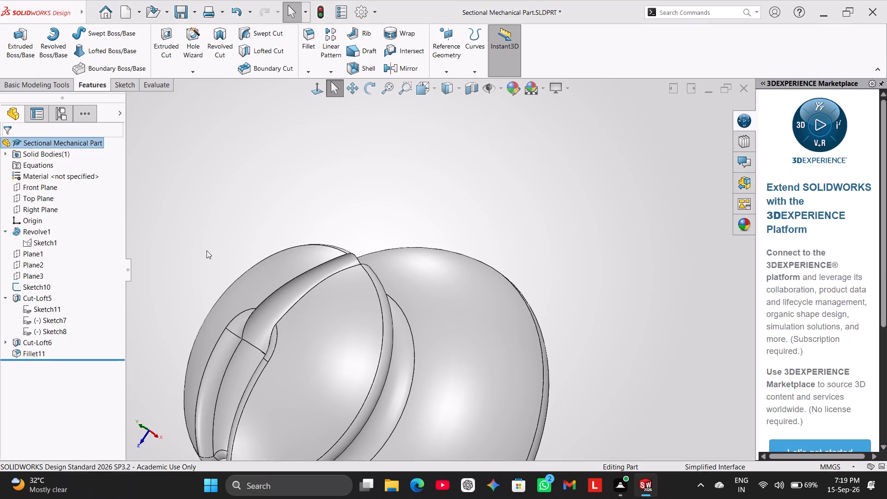
{"action": "left_click", "coordinate": [324, 198]}
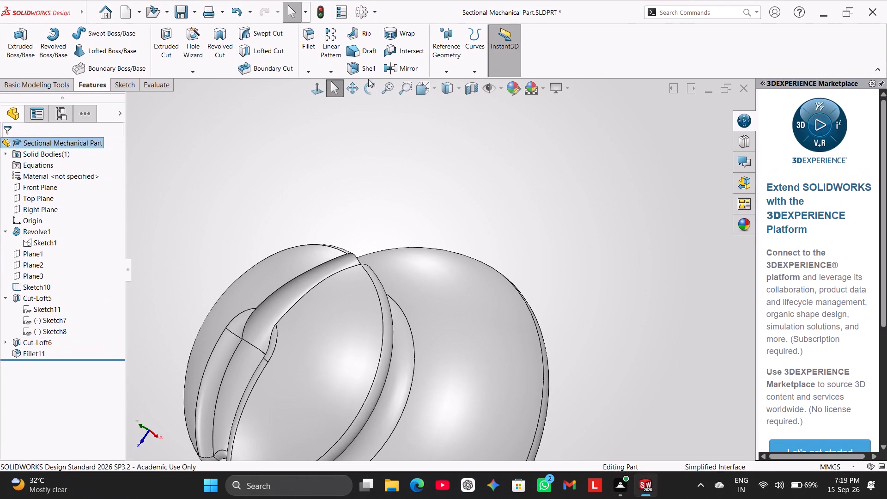
{"action": "left_click", "coordinate": [375, 86]}
{"action": "left_click_drag", "start_coordinate": [222, 234], "coordinate": [272, 160]}
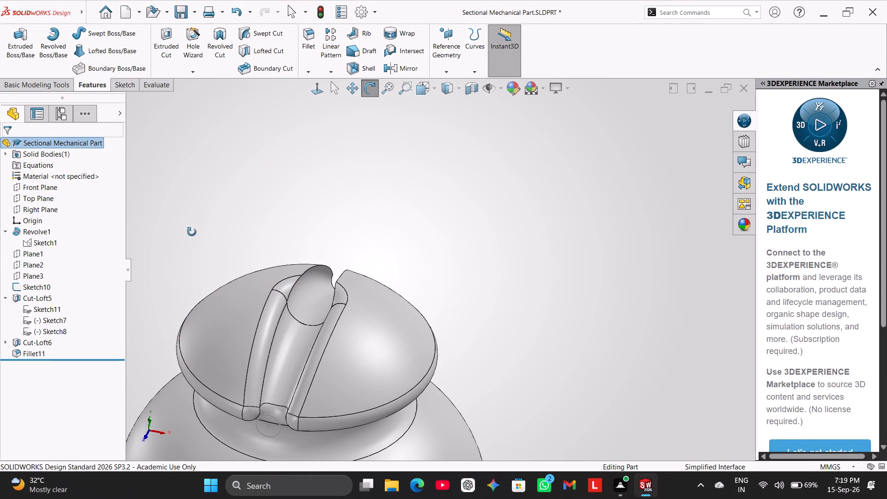
{"action": "left_click", "coordinate": [45, 332]}
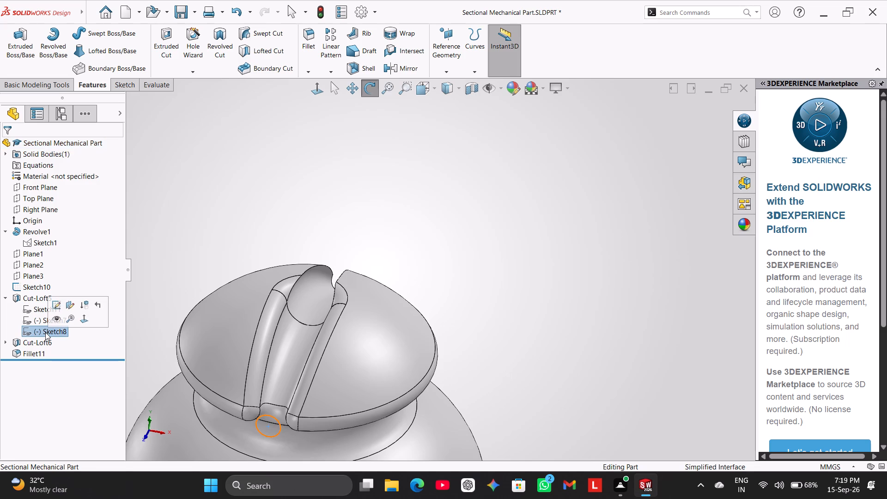
{"action": "right_click", "coordinate": [35, 306]}
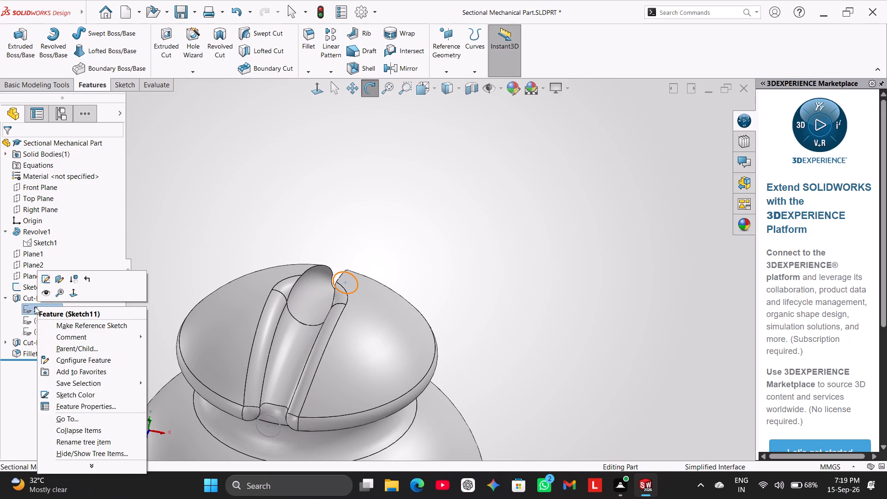
{"action": "left_click", "coordinate": [46, 281]}
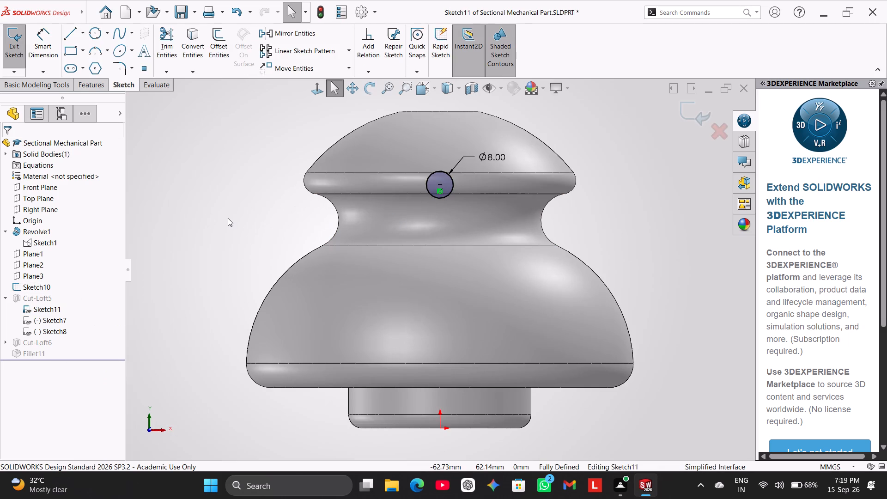
{"action": "left_click", "coordinate": [228, 218]}
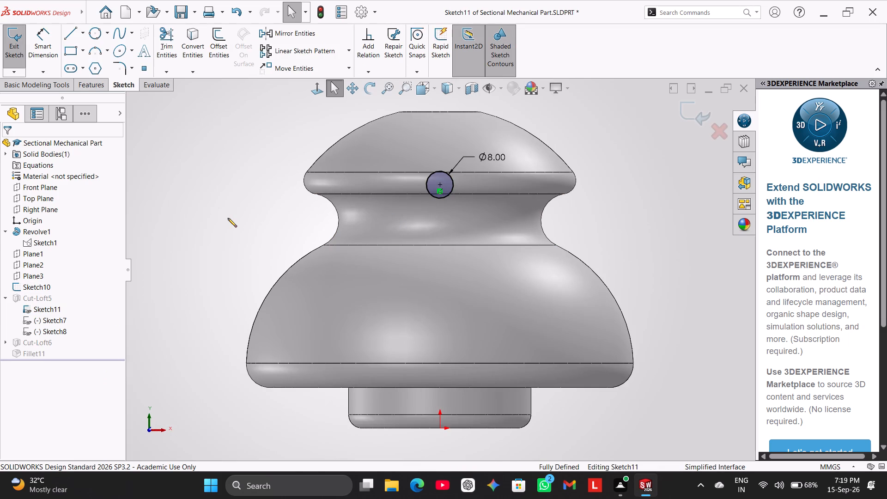
{"action": "right_click", "coordinate": [63, 329]}
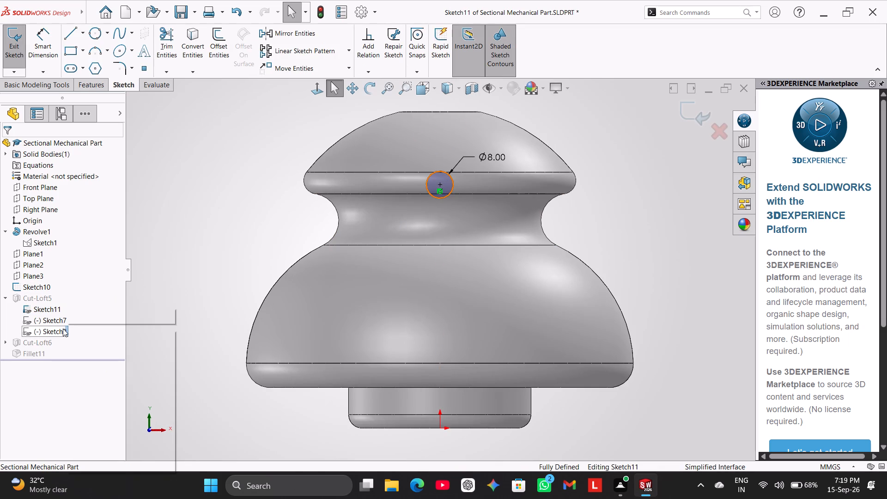
{"action": "left_click", "coordinate": [63, 329]}
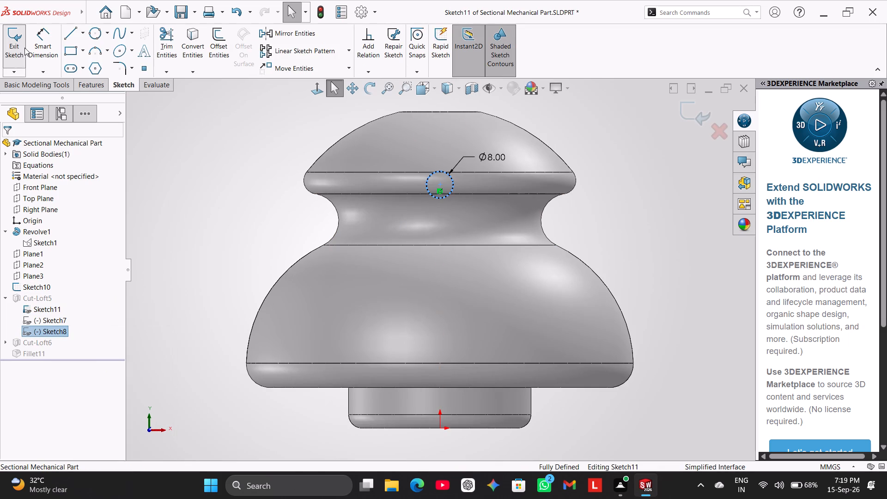
{"action": "left_click", "coordinate": [24, 47]}
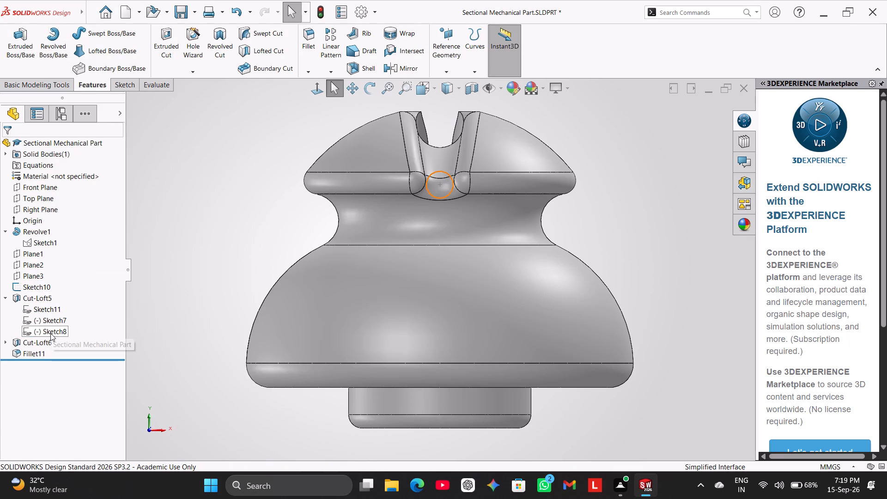
Open Sketch8 of Cut-Loft5, examine its circle's placement on the revolved body from several angles, and exit the sketch.
{"action": "left_click", "coordinate": [51, 333]}
{"action": "right_click", "coordinate": [51, 333]}
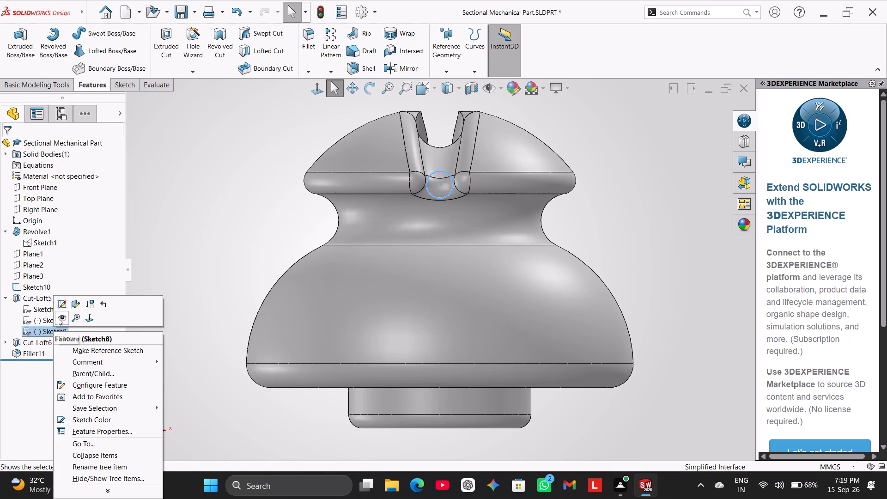
{"action": "left_click", "coordinate": [61, 306]}
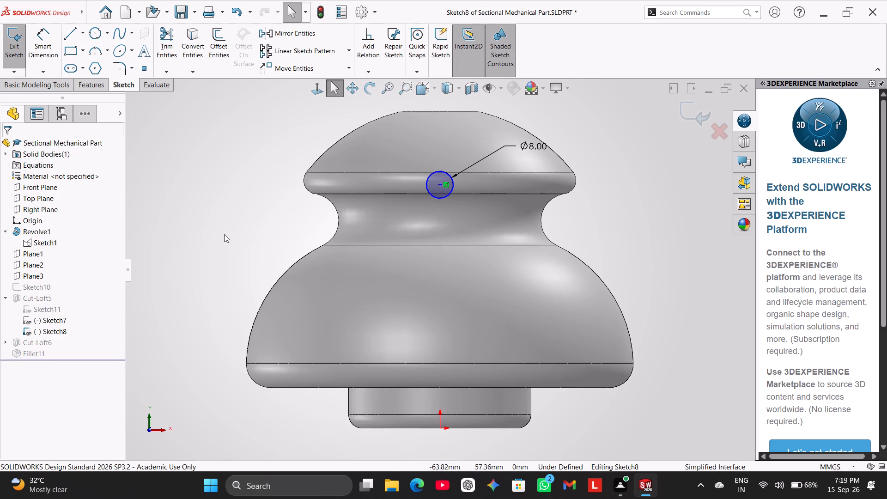
{"action": "left_click_drag", "start_coordinate": [224, 234], "coordinate": [233, 195]}
{"action": "left_click", "coordinate": [362, 89]}
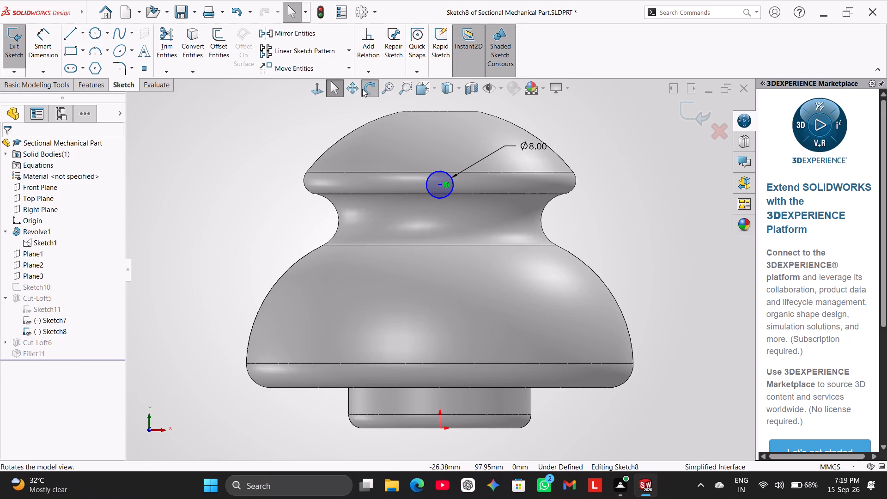
{"action": "left_click_drag", "start_coordinate": [264, 166], "coordinate": [270, 185]}
{"action": "triple_click", "coordinate": [270, 185]}
{"action": "left_click", "coordinate": [270, 185]}
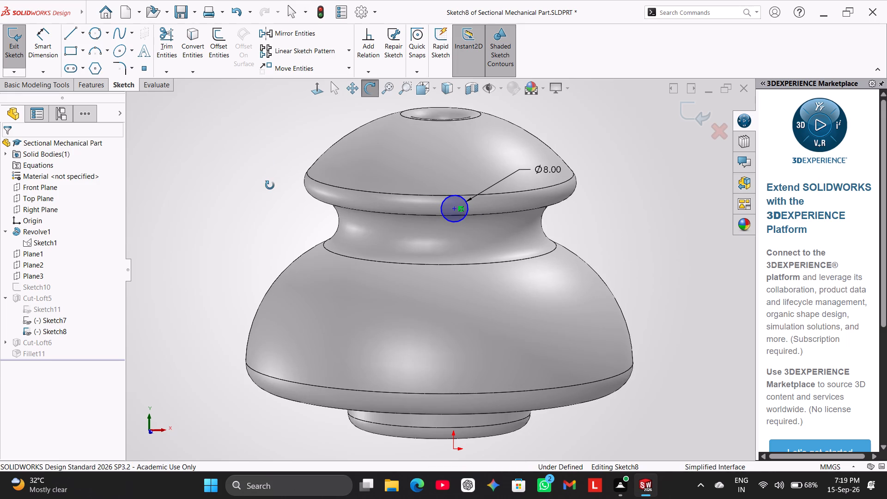
{"action": "left_click_drag", "start_coordinate": [270, 185], "coordinate": [257, 180]}
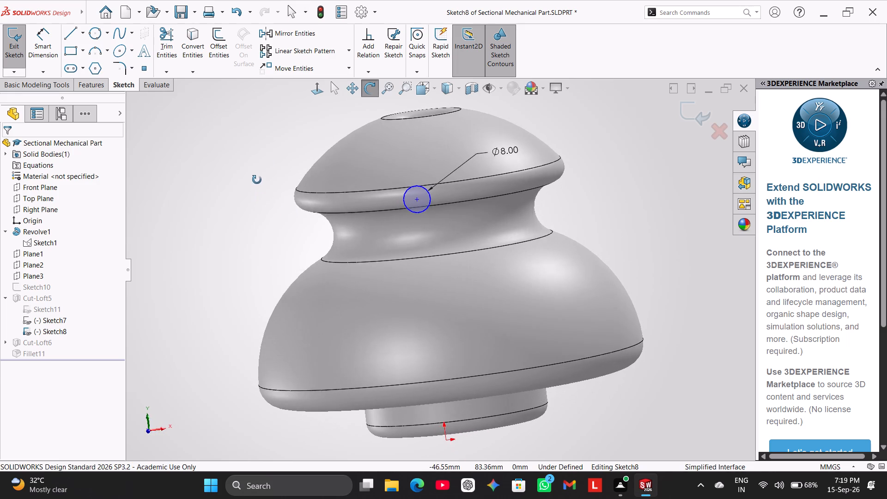
{"action": "left_click_drag", "start_coordinate": [257, 180], "coordinate": [266, 206]}
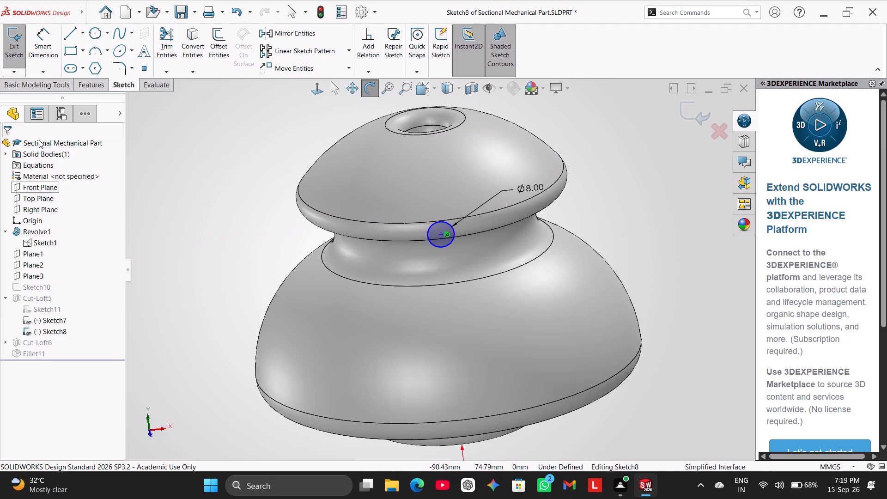
{"action": "left_click", "coordinate": [14, 51]}
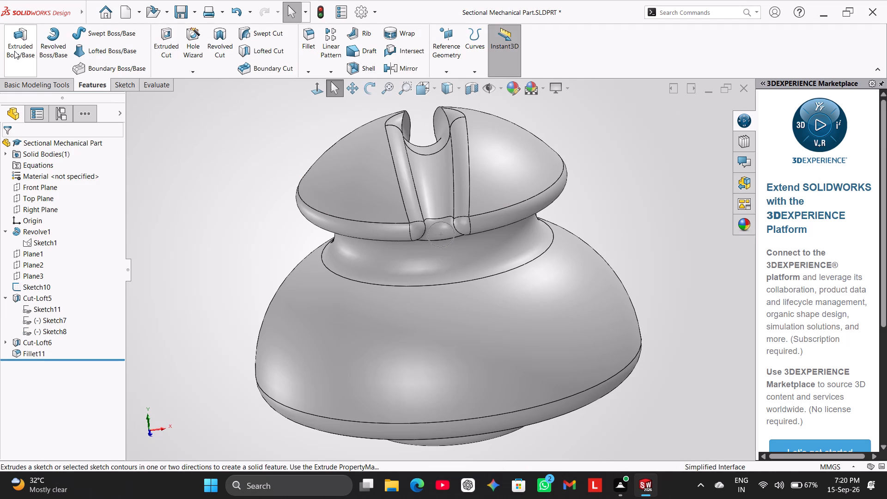
Open Sketch11 of Cut-Loft5, check its circle against the vertical centerline belonging to Sketch7, and exit the sketch.
{"action": "right_click", "coordinate": [41, 306]}
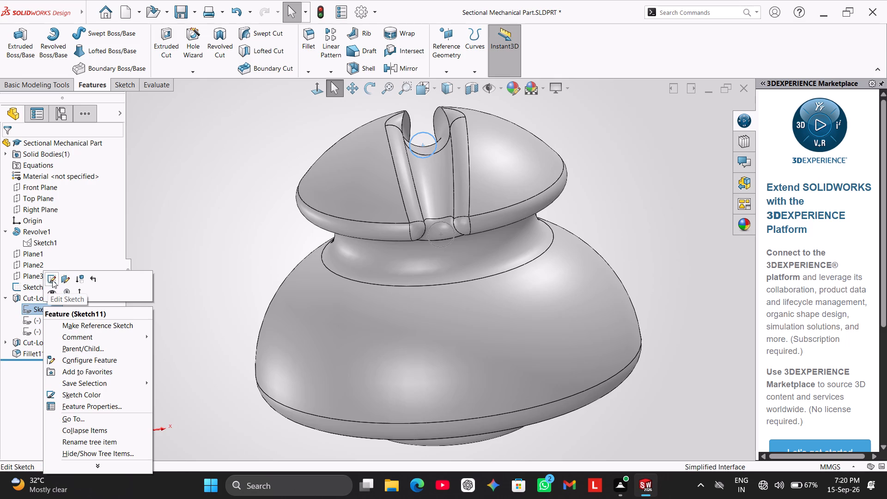
{"action": "left_click", "coordinate": [52, 280]}
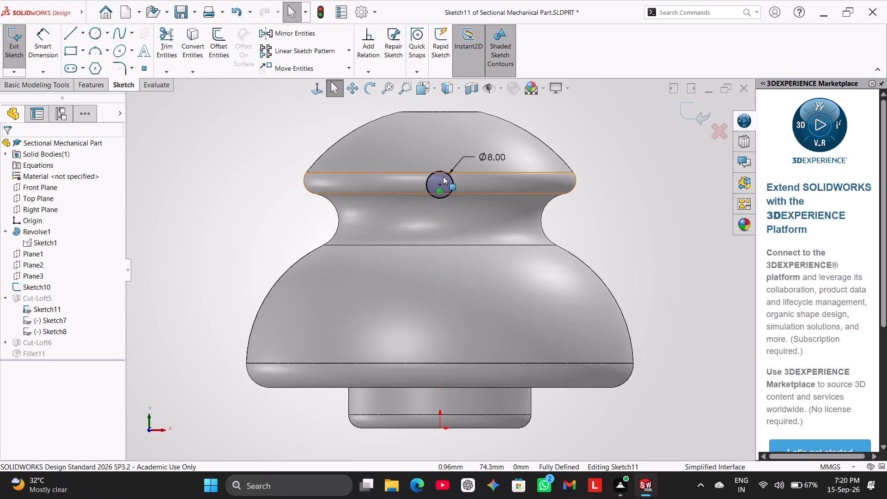
{"action": "right_click", "coordinate": [439, 398]}
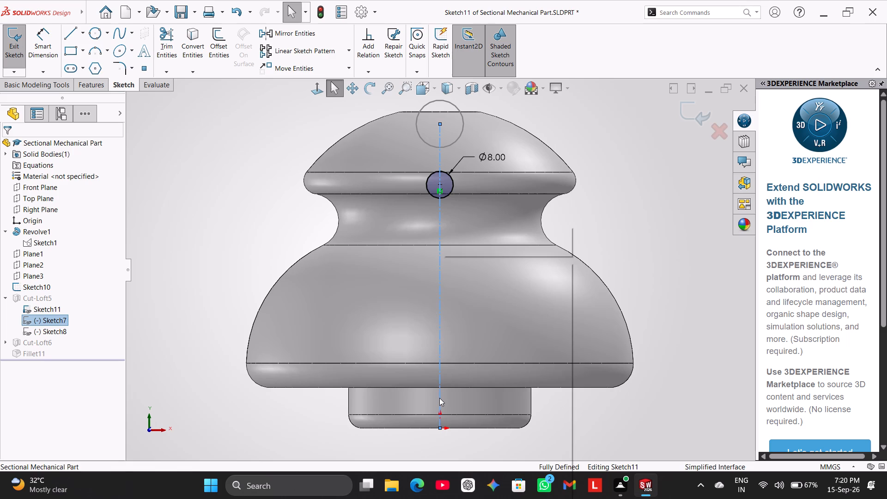
{"action": "left_click", "coordinate": [229, 213]}
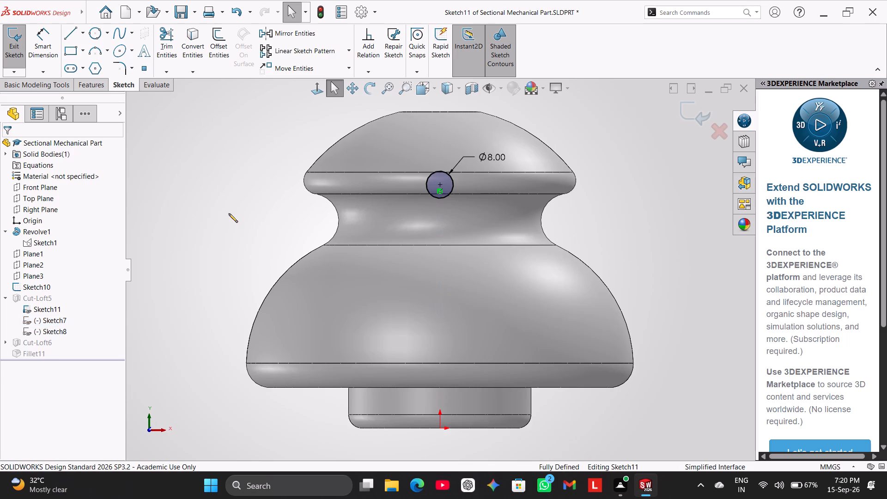
{"action": "left_click", "coordinate": [441, 222]}
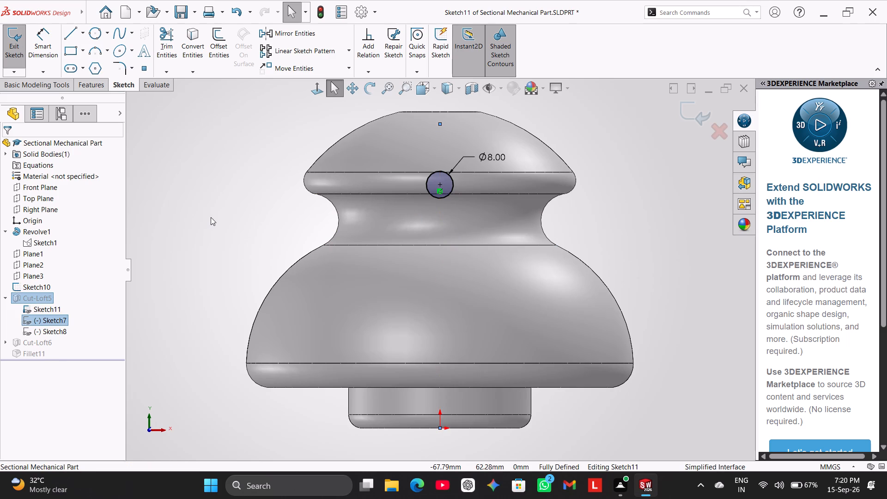
{"action": "left_click", "coordinate": [52, 306]}
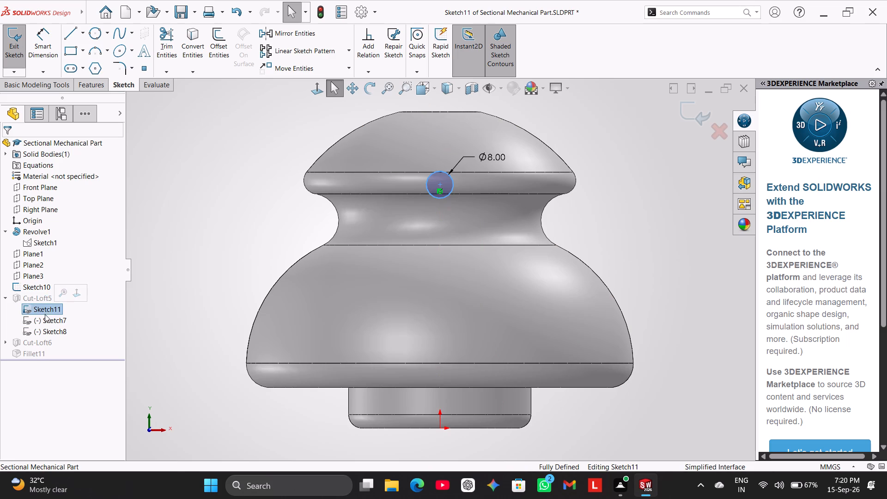
{"action": "right_click", "coordinate": [53, 307]}
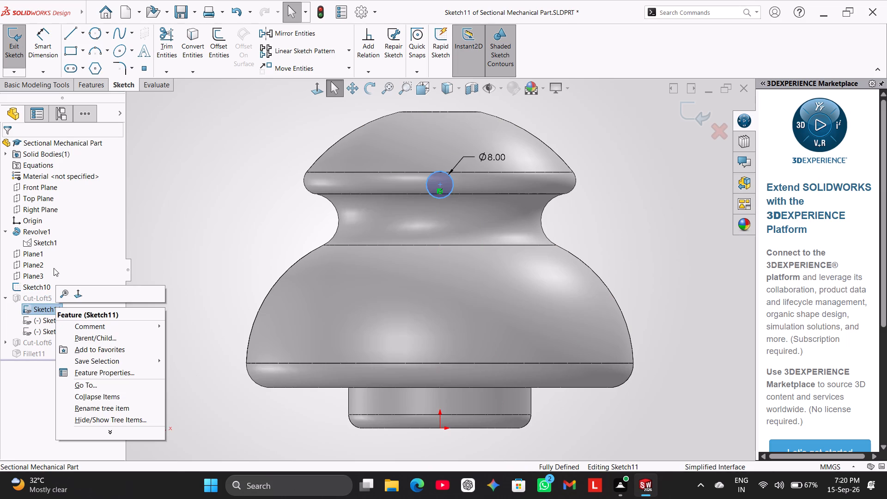
{"action": "left_click", "coordinate": [17, 31]}
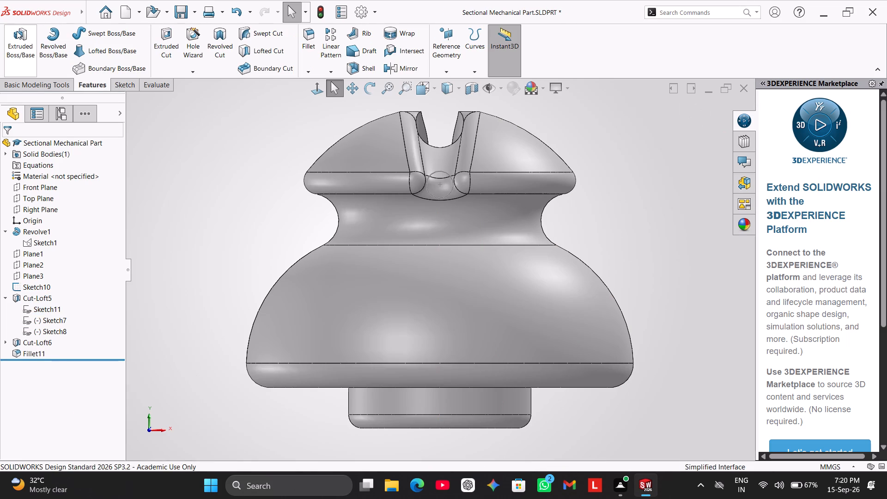
Open and exit Sketch7 and Sketch8 of Cut-Loft5 in turn to compare how their circles are constrained.
{"action": "right_click", "coordinate": [47, 307]}
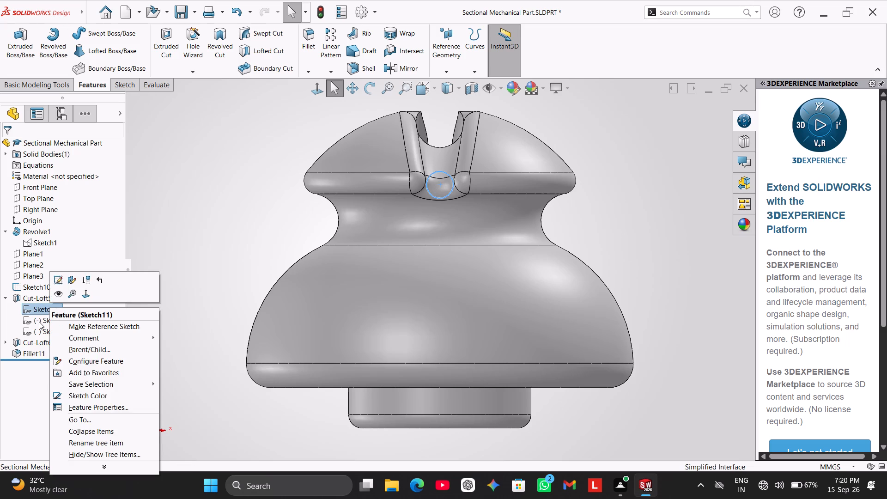
{"action": "left_click", "coordinate": [39, 322]}
{"action": "right_click", "coordinate": [39, 322]}
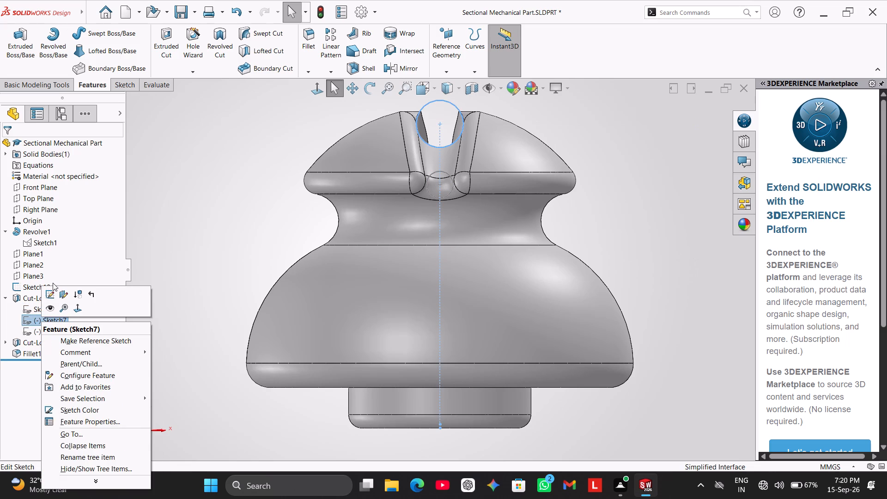
{"action": "left_click", "coordinate": [49, 291]}
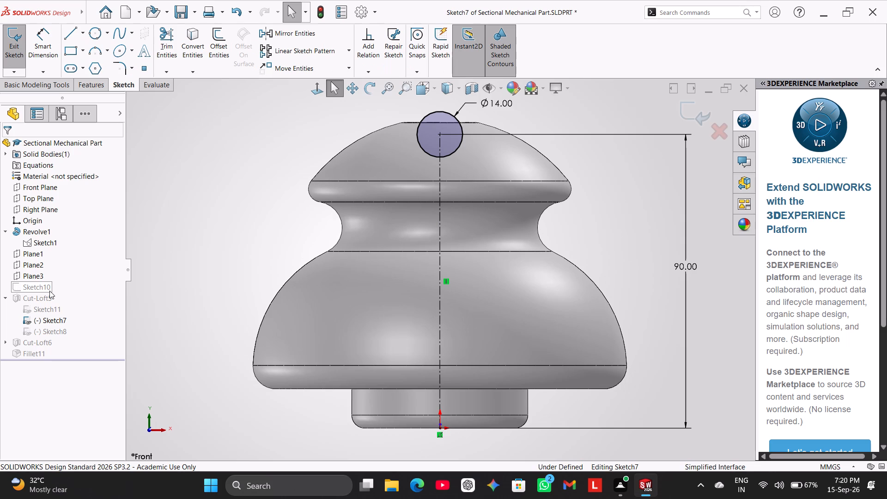
{"action": "left_click", "coordinate": [60, 332]}
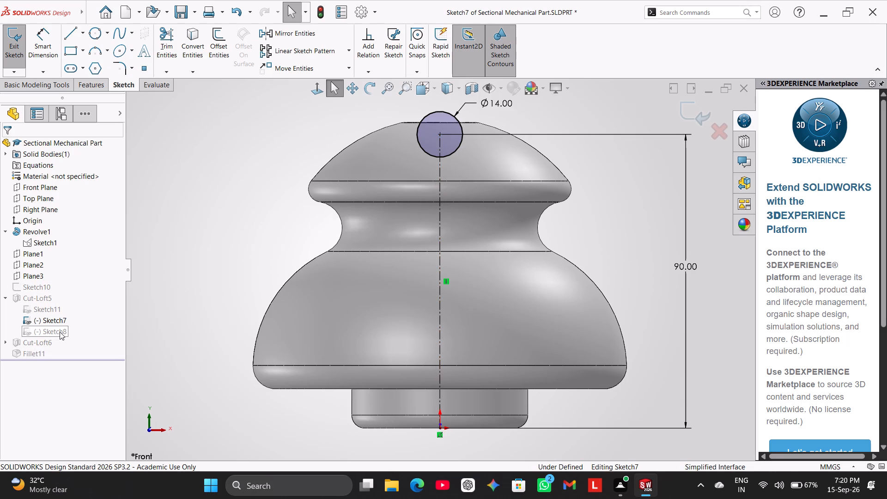
{"action": "left_click", "coordinate": [17, 31]}
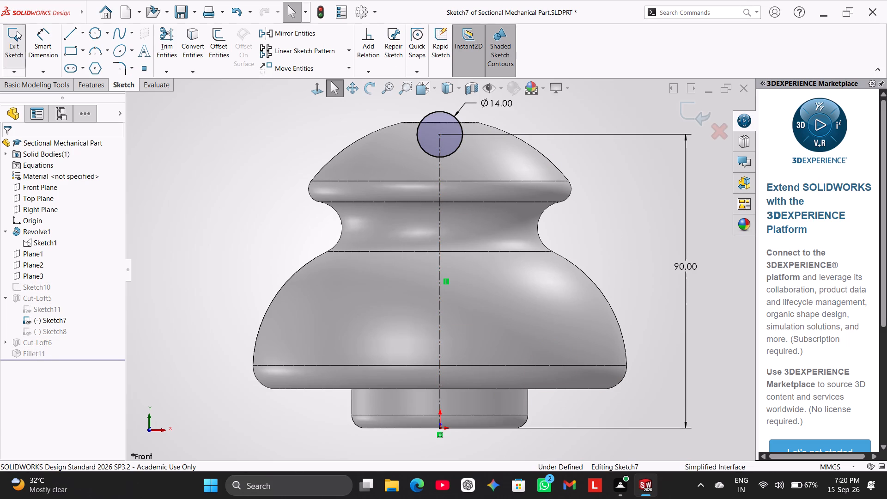
{"action": "left_click", "coordinate": [44, 330]}
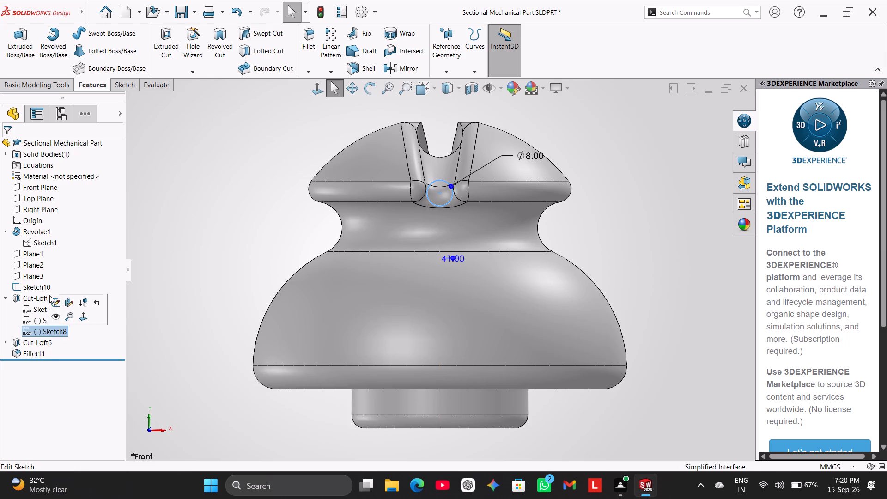
{"action": "left_click", "coordinate": [53, 300]}
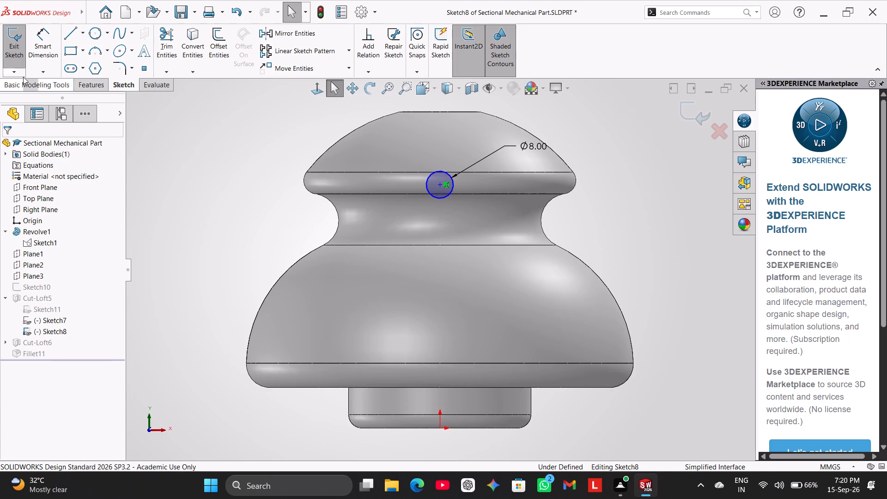
{"action": "left_click", "coordinate": [16, 52]}
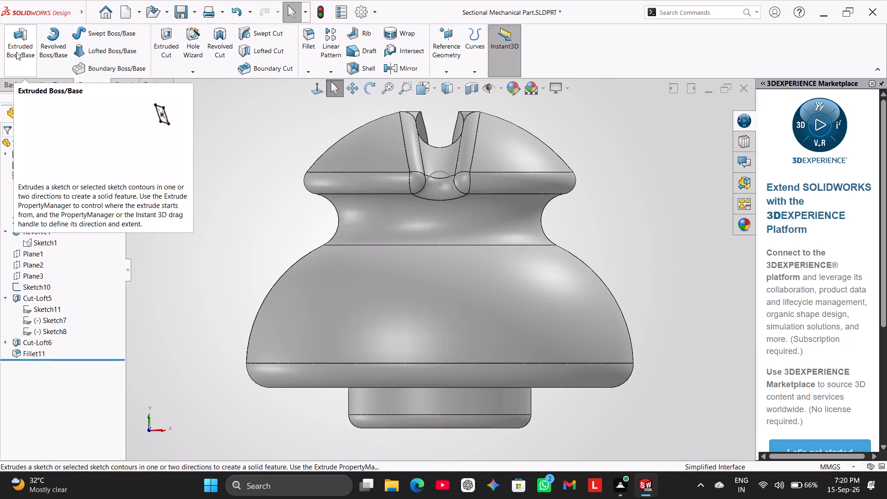
{"action": "right_click", "coordinate": [39, 311]}
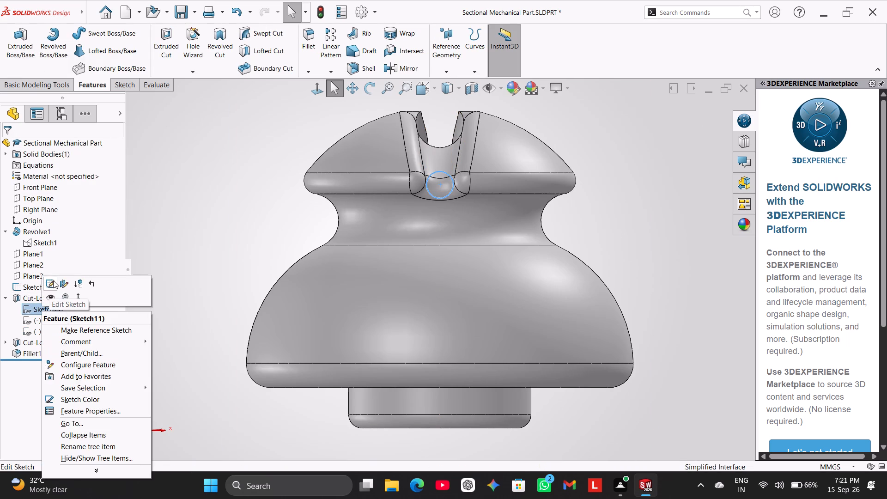
{"action": "left_click", "coordinate": [181, 171]}
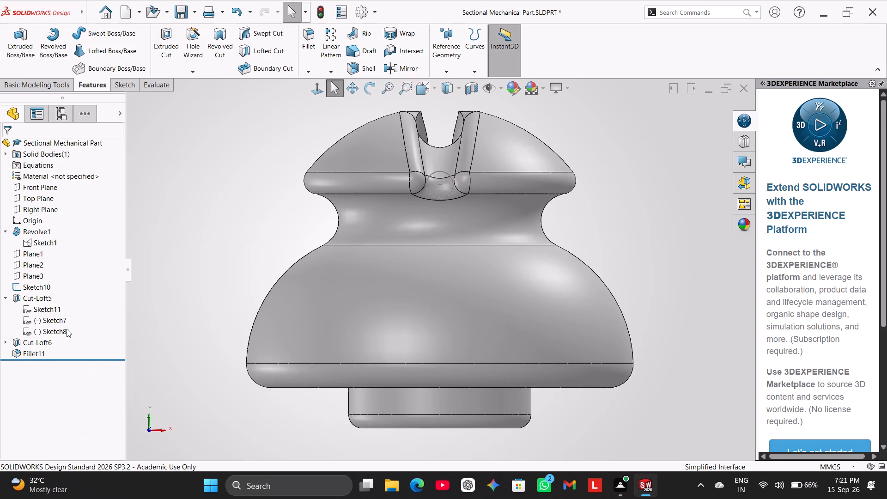
In Sketch8, draw a vertical centerline about 72 mm long from the origin to the circle's center.
{"action": "left_click", "coordinate": [64, 329]}
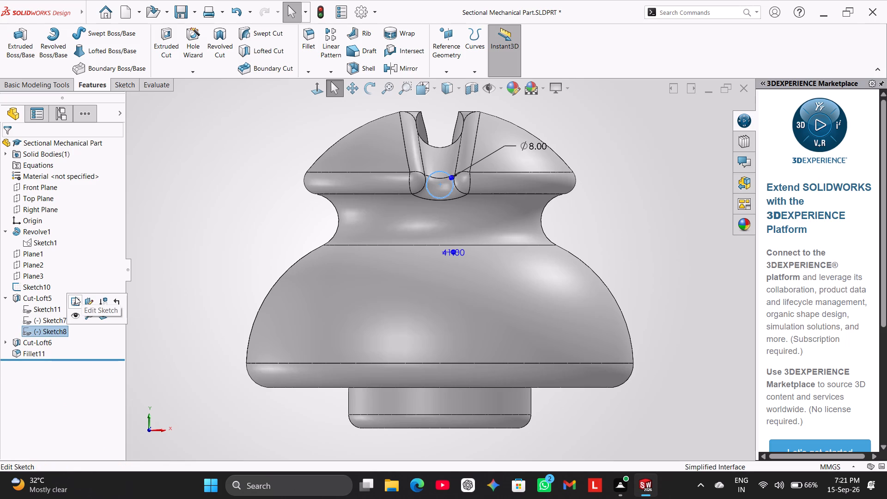
{"action": "left_click", "coordinate": [75, 297]}
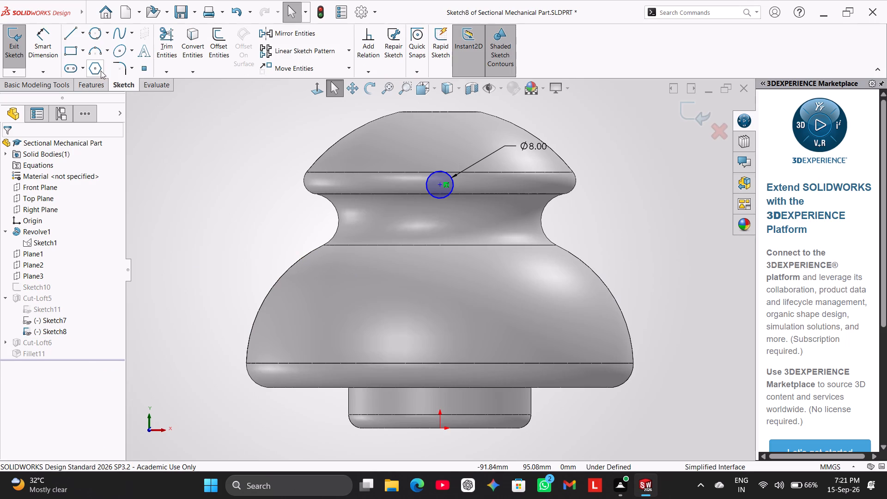
{"action": "left_click", "coordinate": [85, 37]}
{"action": "left_click", "coordinate": [92, 60]}
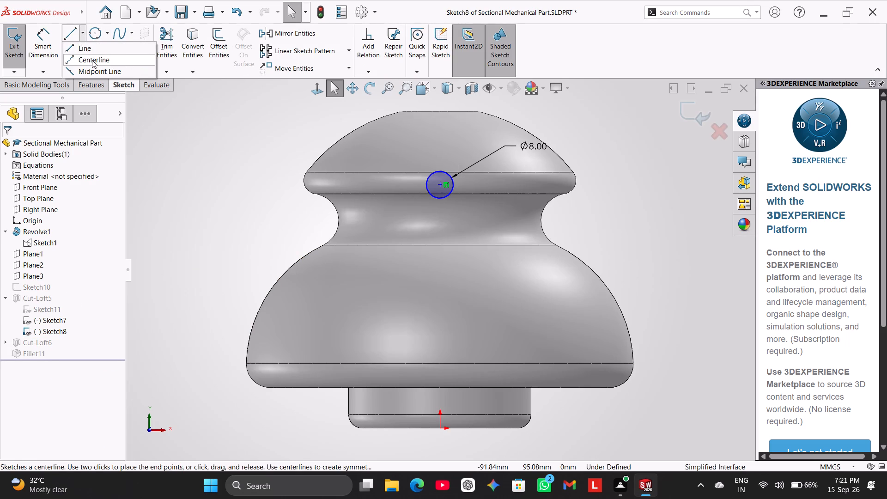
{"action": "left_click", "coordinate": [439, 428]}
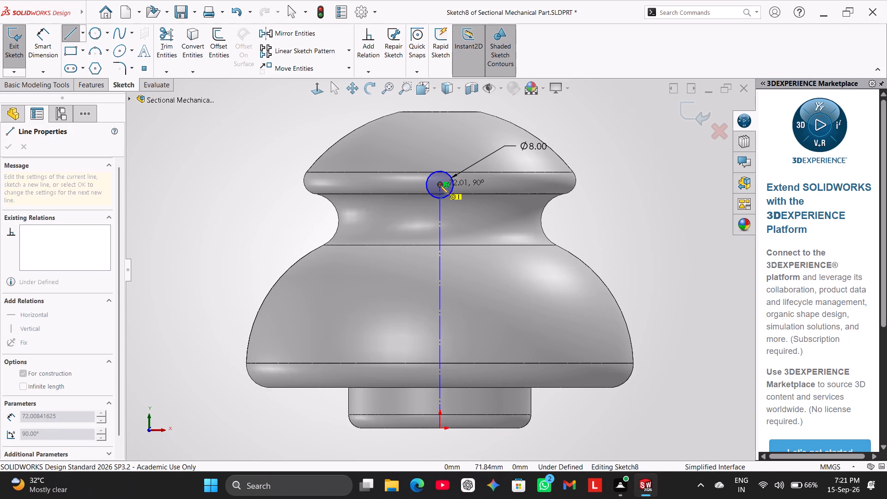
{"action": "left_click", "coordinate": [440, 185]}
{"action": "right_click", "coordinate": [238, 205]}
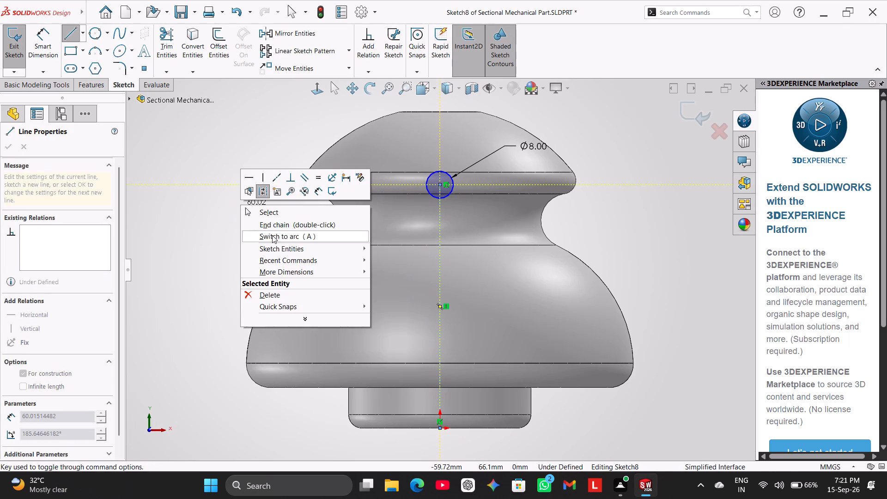
{"action": "left_click", "coordinate": [265, 216]}
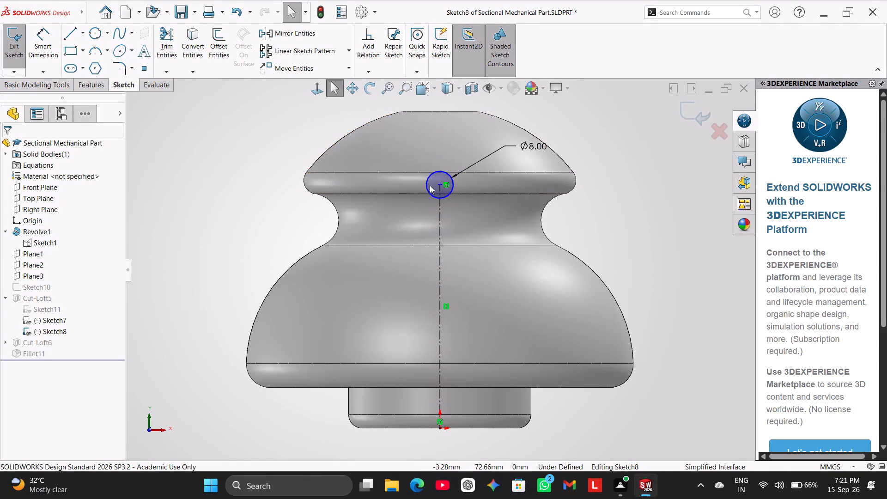
Delete the 8 mm circle from Sketch8, keeping the vertical centerline.
{"action": "scroll", "coordinate": [430, 185], "scroll_direction": "up", "scroll_amount": 1, "text": "ctrl"}
{"action": "scroll", "coordinate": [430, 185], "scroll_direction": "down", "scroll_amount": 6, "text": "ctrl"}
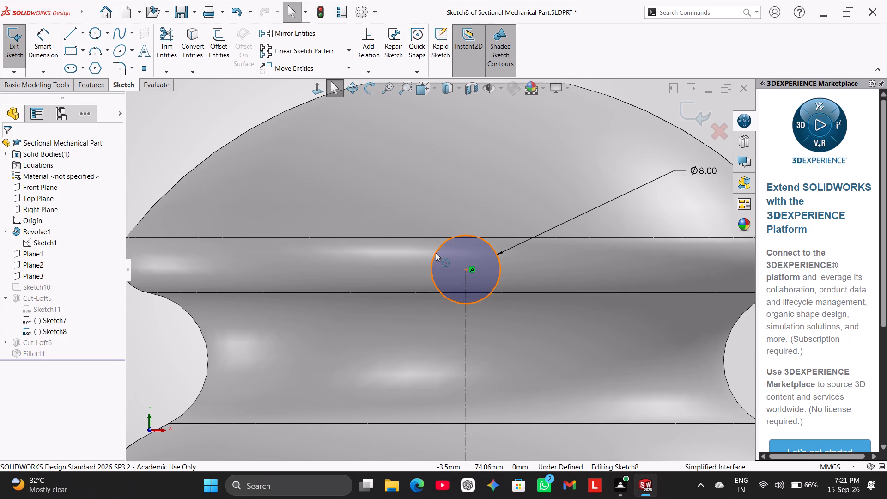
{"action": "scroll", "coordinate": [436, 253], "scroll_direction": "down", "scroll_amount": 2, "text": "ctrl"}
{"action": "scroll", "coordinate": [436, 253], "scroll_direction": "up", "scroll_amount": 7, "text": "ctrl"}
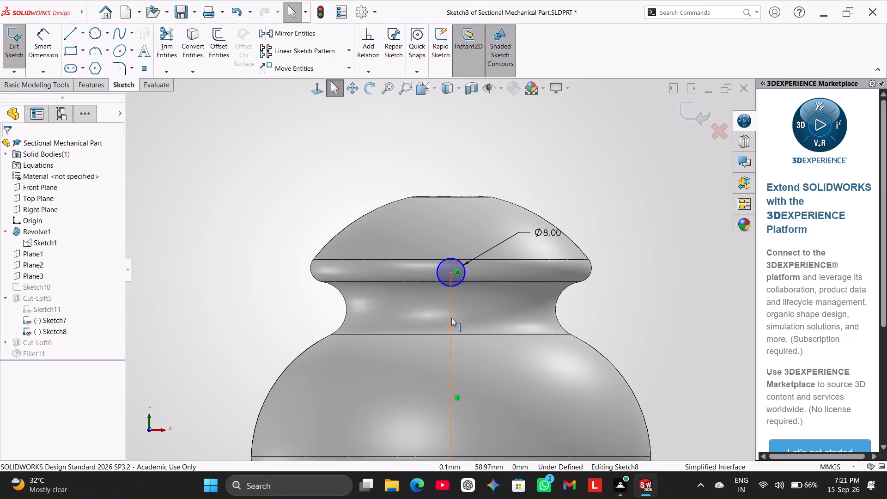
{"action": "right_click", "coordinate": [460, 283]}
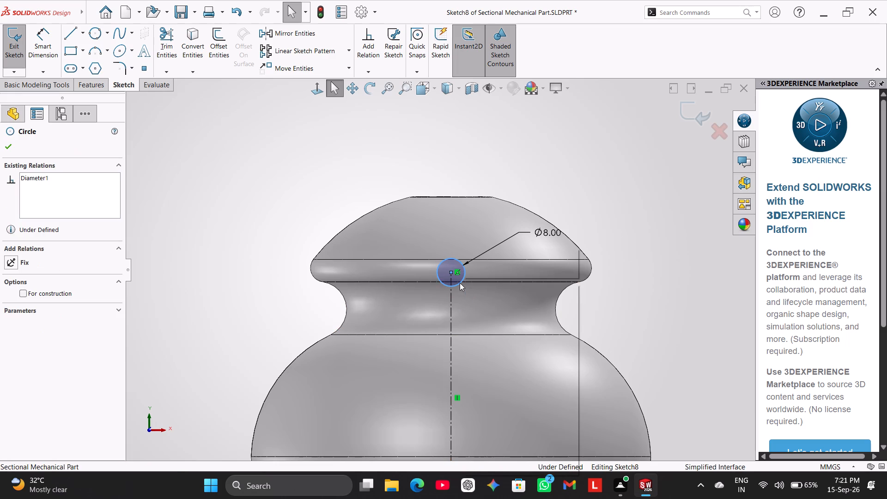
{"action": "left_click", "coordinate": [491, 429]}
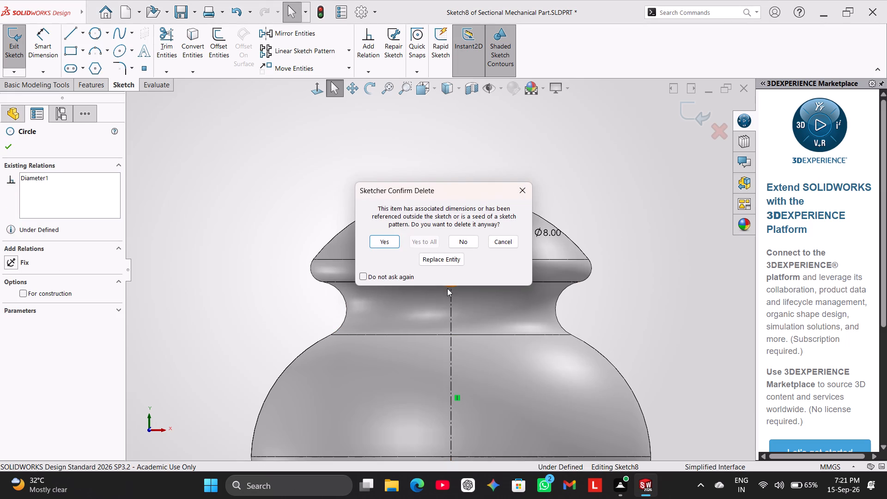
{"action": "left_click", "coordinate": [389, 242]}
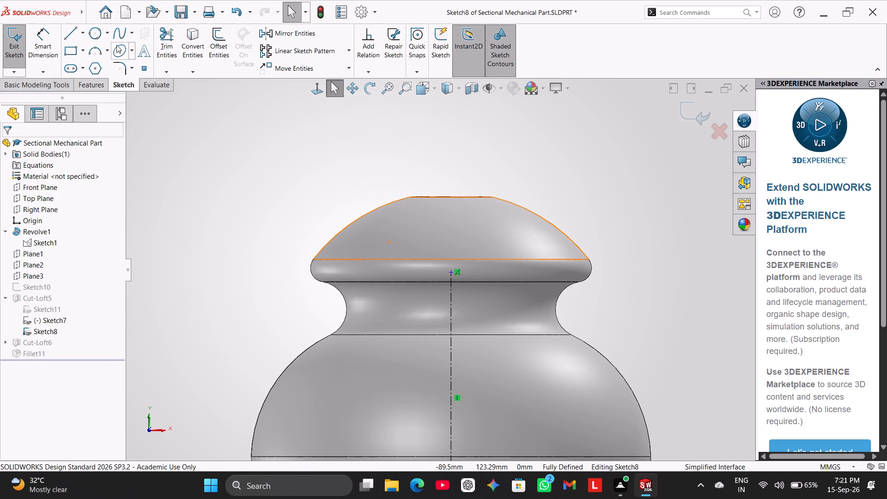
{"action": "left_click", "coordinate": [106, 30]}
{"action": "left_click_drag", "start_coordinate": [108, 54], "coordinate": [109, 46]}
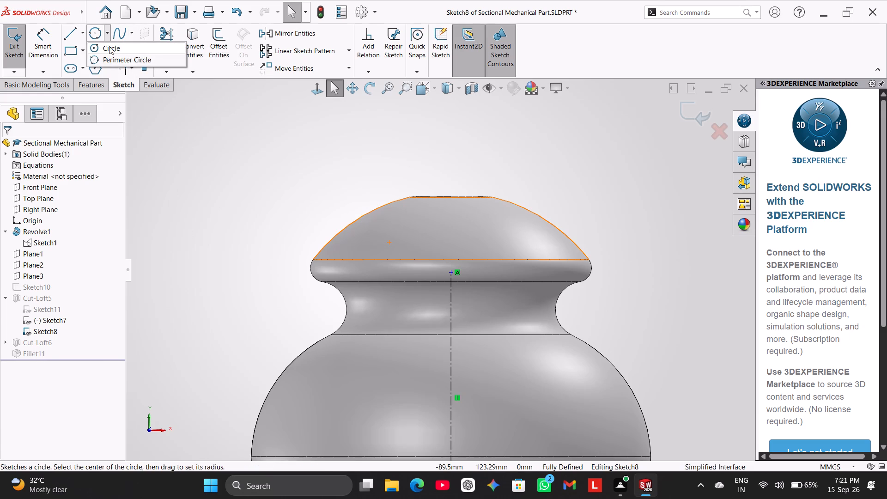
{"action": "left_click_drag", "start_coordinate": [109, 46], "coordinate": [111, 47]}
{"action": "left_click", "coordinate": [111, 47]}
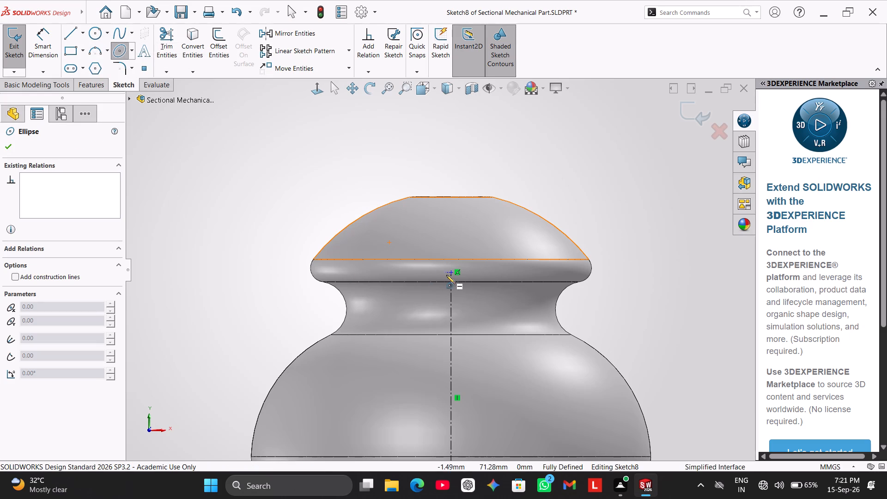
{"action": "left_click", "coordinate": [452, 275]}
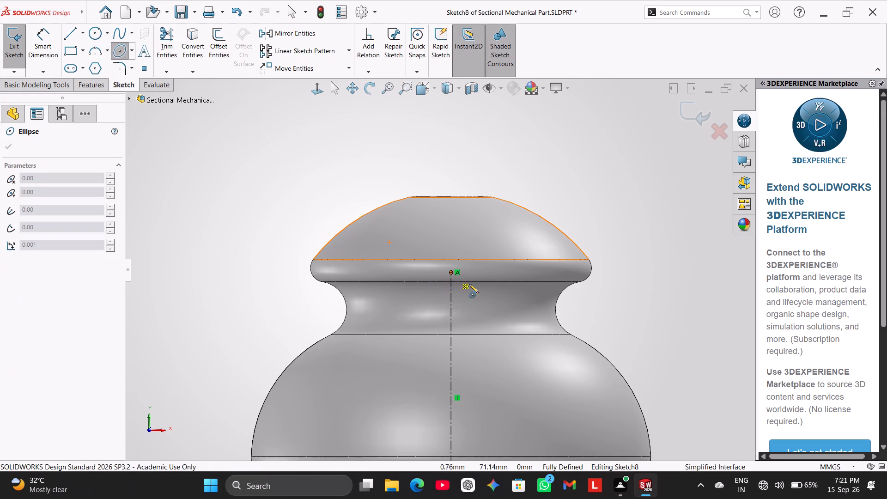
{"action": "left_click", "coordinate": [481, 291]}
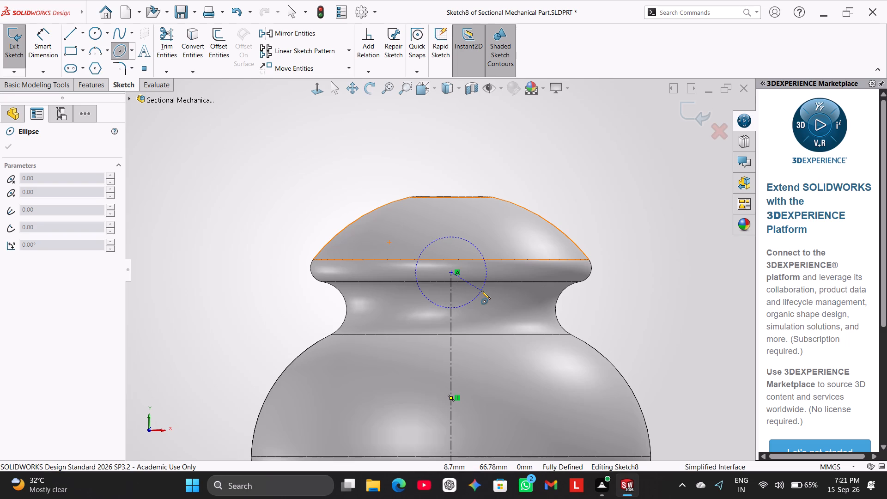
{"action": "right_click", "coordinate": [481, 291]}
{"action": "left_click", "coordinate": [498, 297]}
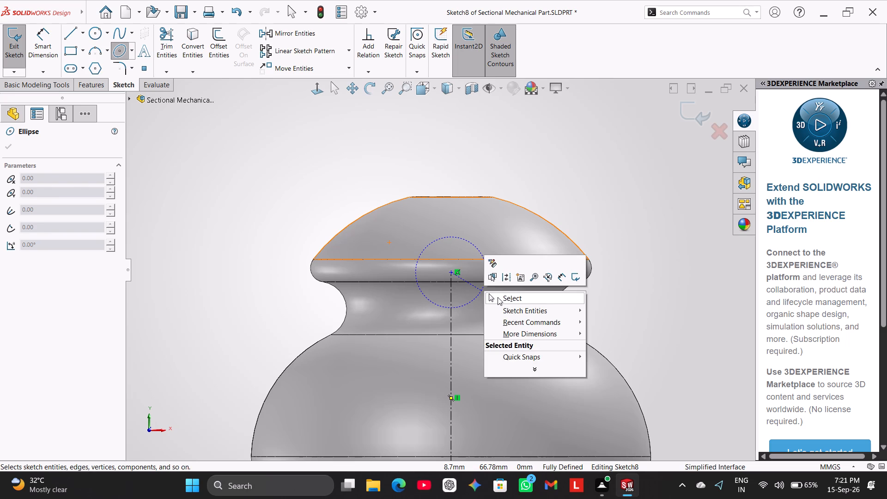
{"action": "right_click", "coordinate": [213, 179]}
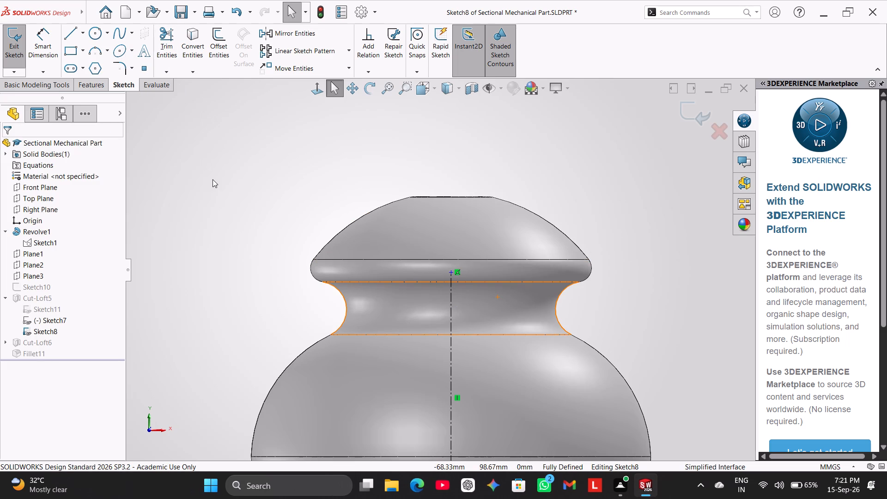
Draw a circle about 19.4 mm in diameter in Sketch8, centered on the centerline's upper endpoint.
{"action": "left_click", "coordinate": [106, 36]}
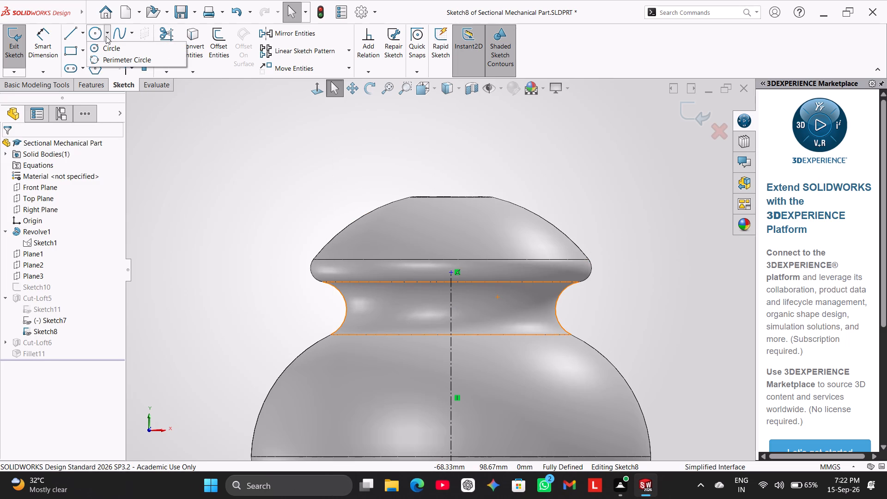
{"action": "left_click", "coordinate": [108, 47]}
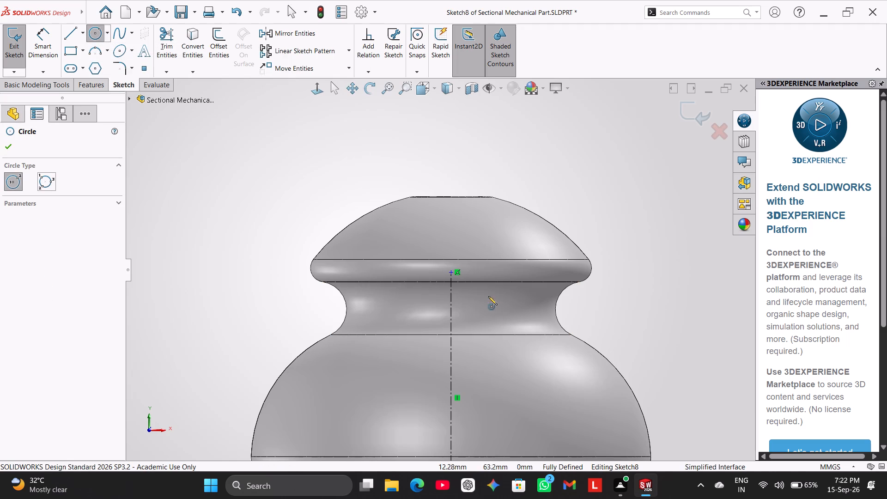
{"action": "left_click", "coordinate": [452, 274]}
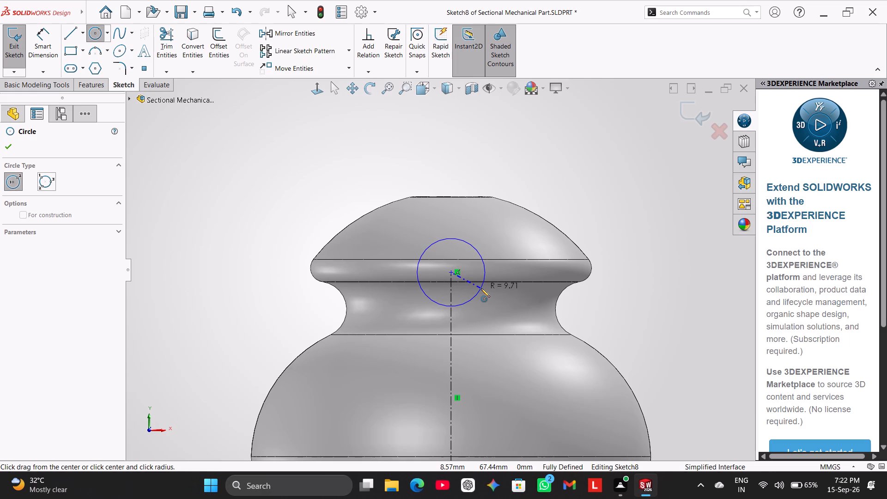
{"action": "left_click", "coordinate": [481, 288]}
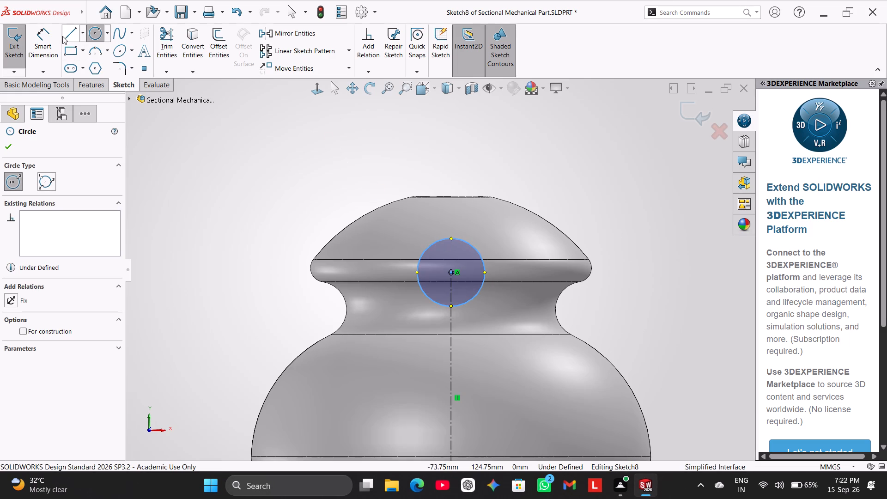
Dimension the new circle's diameter as 8 mm and exit Sketch8.
{"action": "left_click_drag", "start_coordinate": [62, 35], "coordinate": [52, 36]}
{"action": "left_click", "coordinate": [52, 36]}
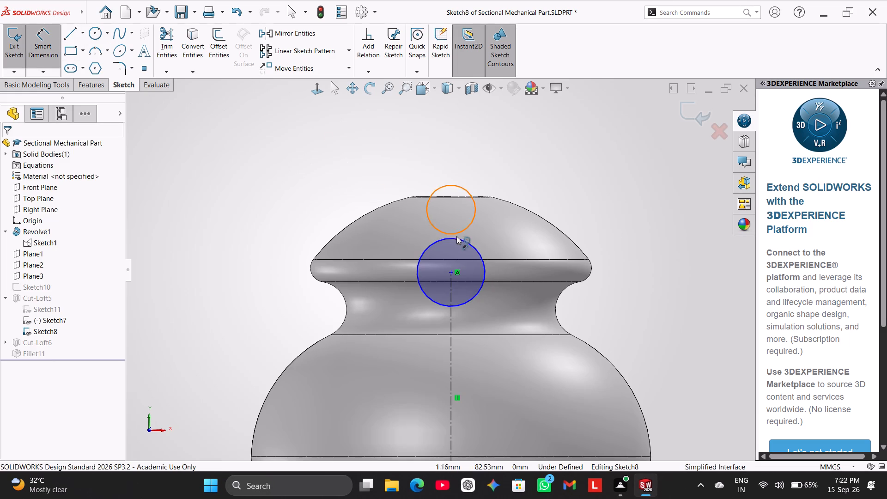
{"action": "left_click", "coordinate": [462, 242]}
{"action": "left_click", "coordinate": [567, 197]}
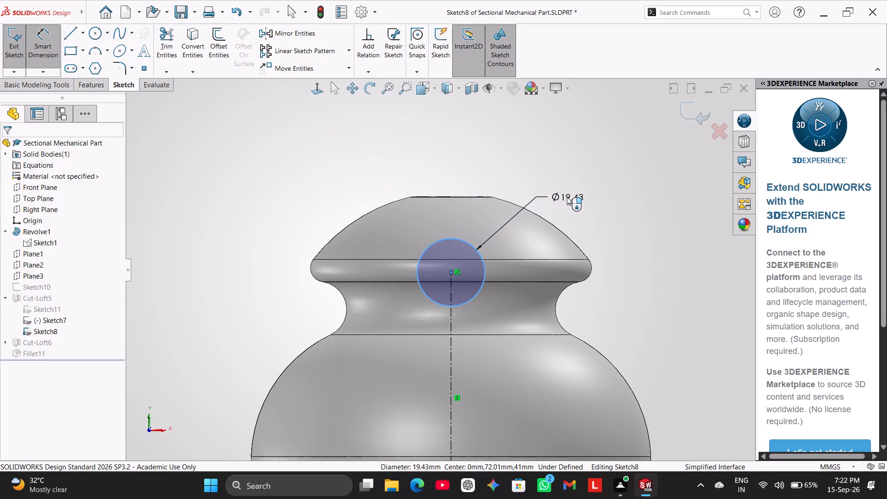
{"action": "key", "text": "8"}
{"action": "key", "text": "Return"}
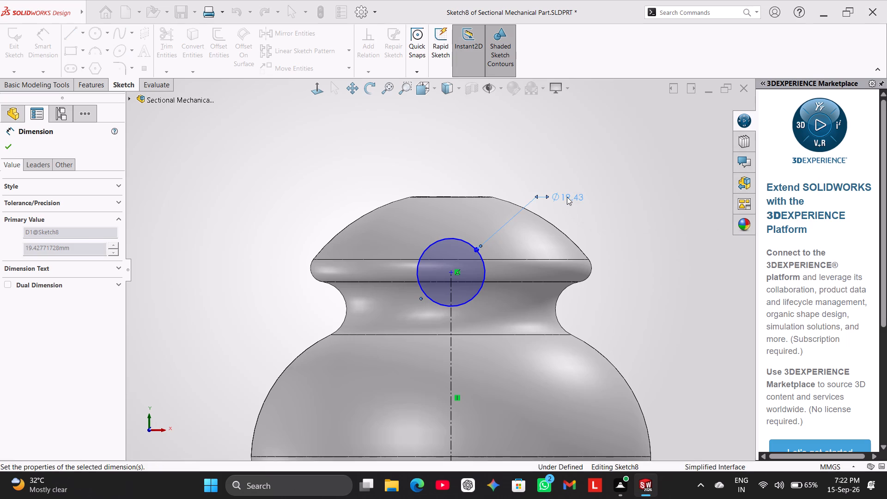
{"action": "left_click", "coordinate": [536, 170]}
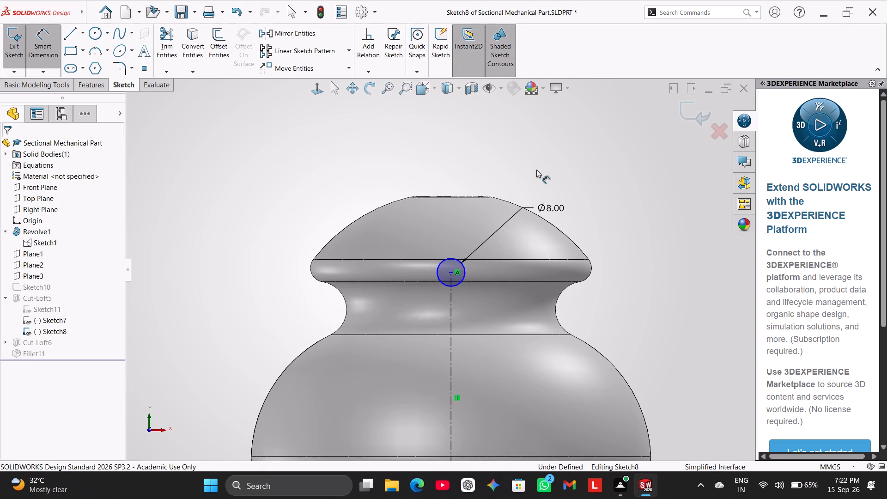
{"action": "right_click", "coordinate": [536, 170]}
{"action": "left_click", "coordinate": [565, 198]}
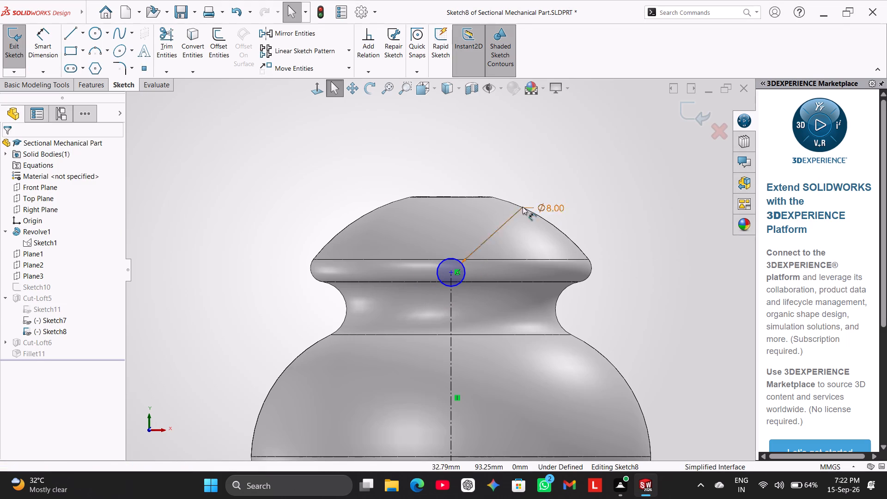
{"action": "left_click", "coordinate": [50, 334]}
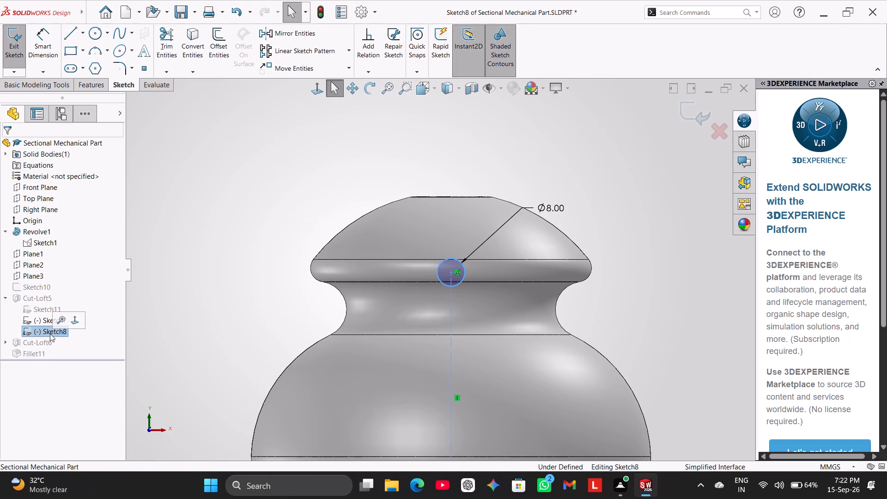
{"action": "left_click", "coordinate": [19, 50]}
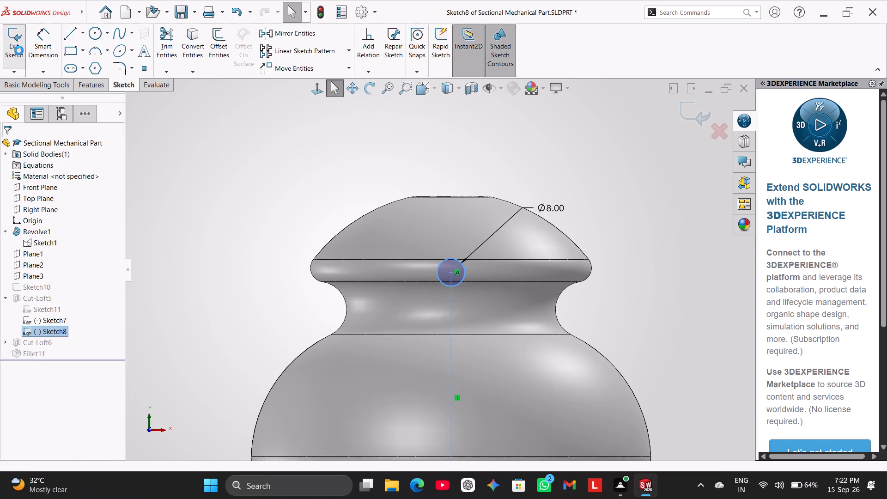
Reopen Sketch8 of Cut-Loft5 to check the redrawn circle and its definition status, and exit the sketch.
{"action": "left_click", "coordinate": [59, 329]}
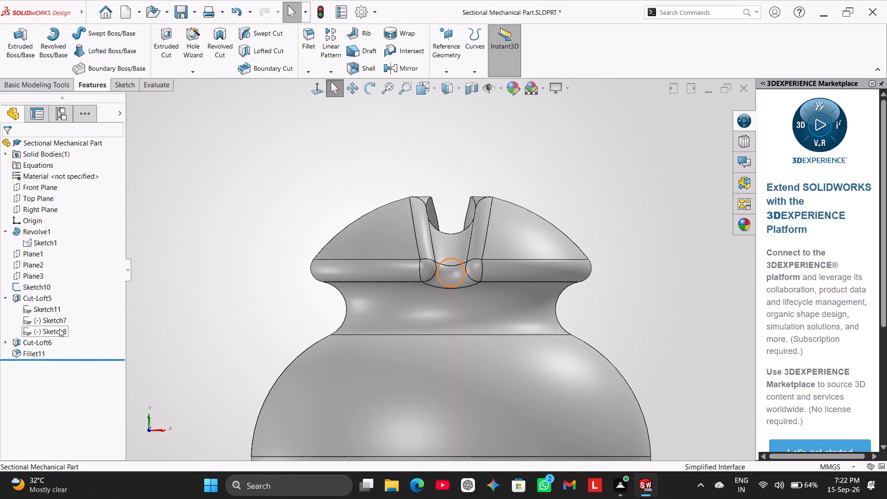
{"action": "right_click", "coordinate": [59, 329]}
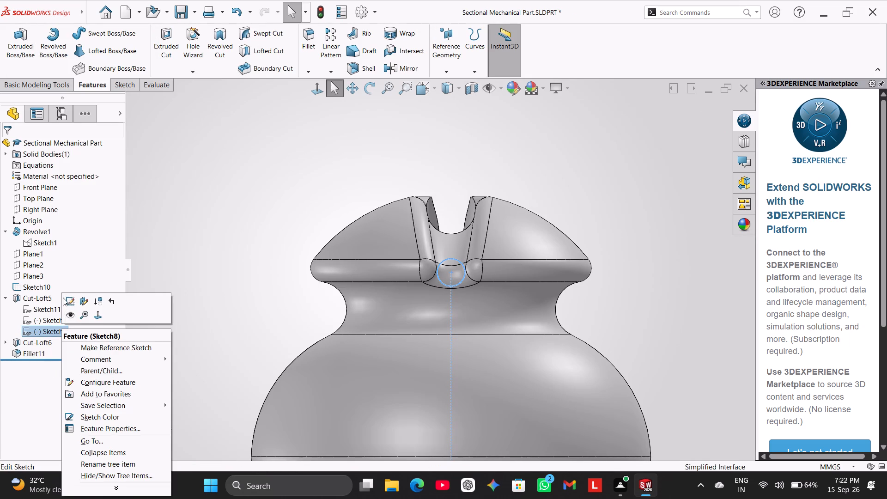
{"action": "left_click", "coordinate": [69, 303]}
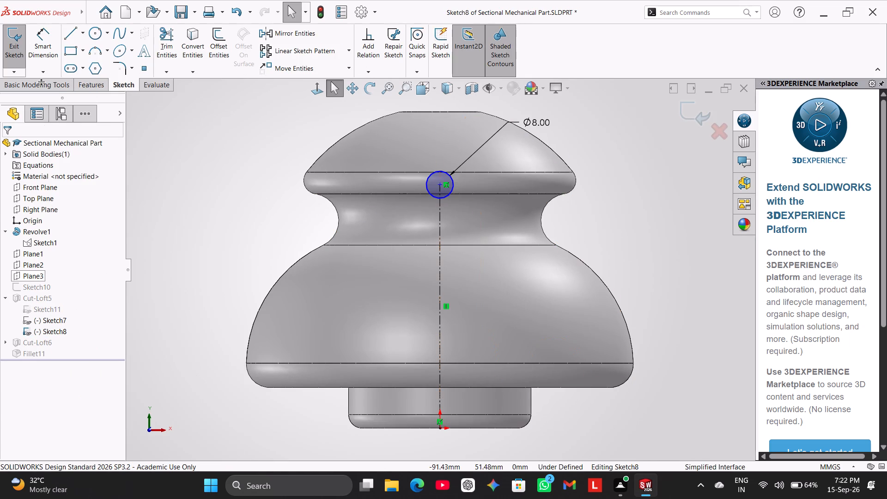
{"action": "left_click", "coordinate": [0, 55]}
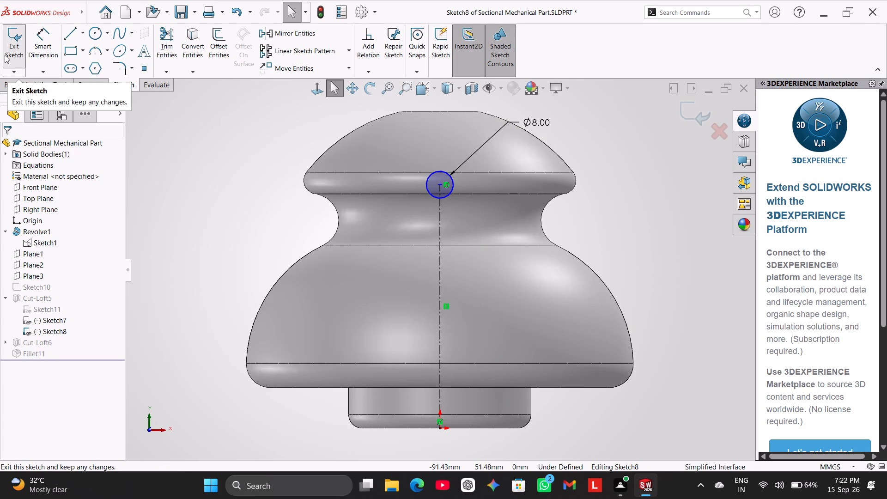
{"action": "left_click", "coordinate": [5, 55]}
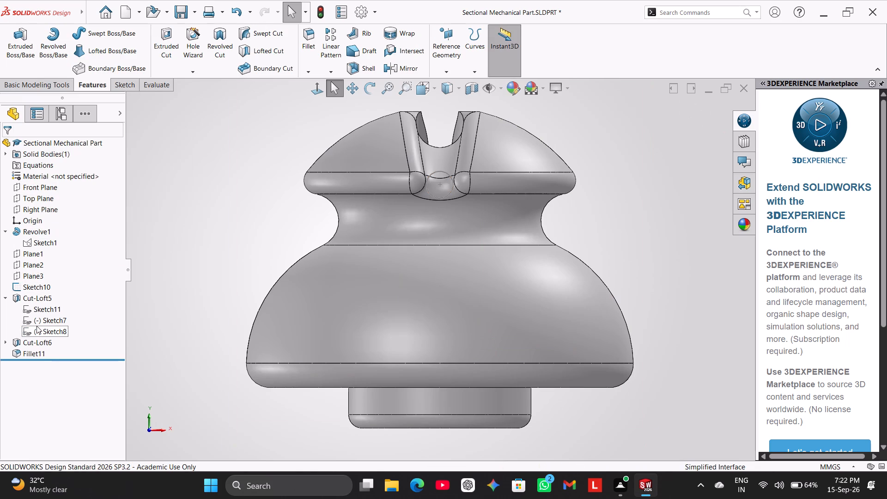
Open Sketch11 of Cut-Loft5 for editing and delete its 8 mm circle.
{"action": "left_click", "coordinate": [39, 309]}
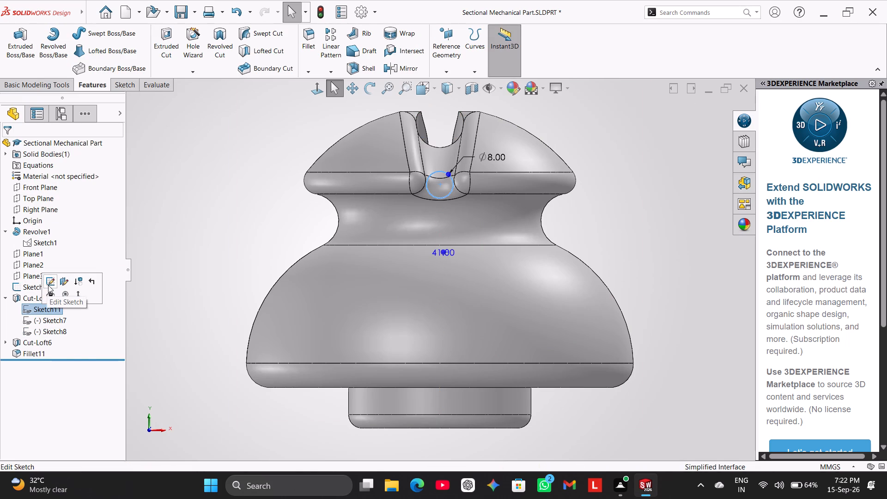
{"action": "left_click", "coordinate": [49, 284]}
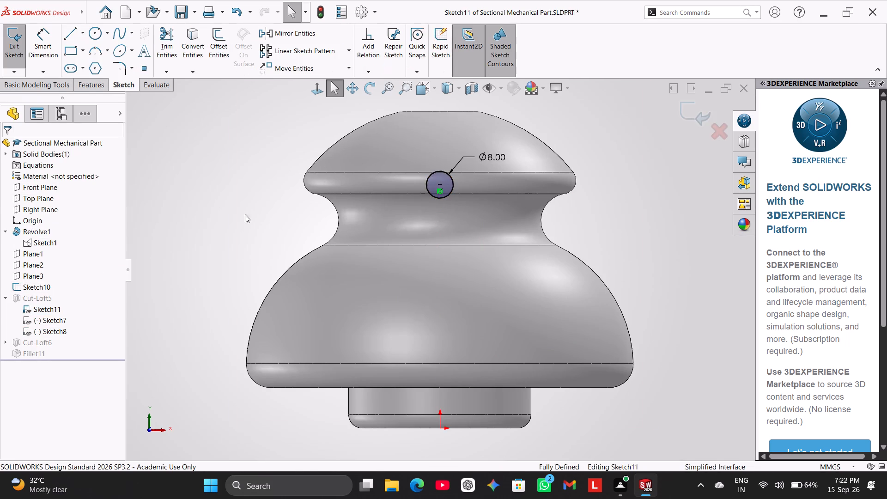
{"action": "right_click", "coordinate": [452, 185]}
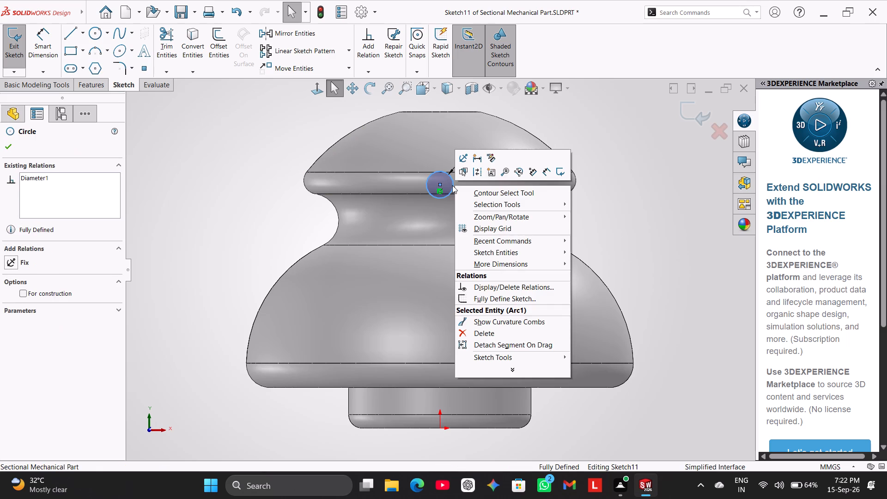
{"action": "left_click", "coordinate": [487, 334]}
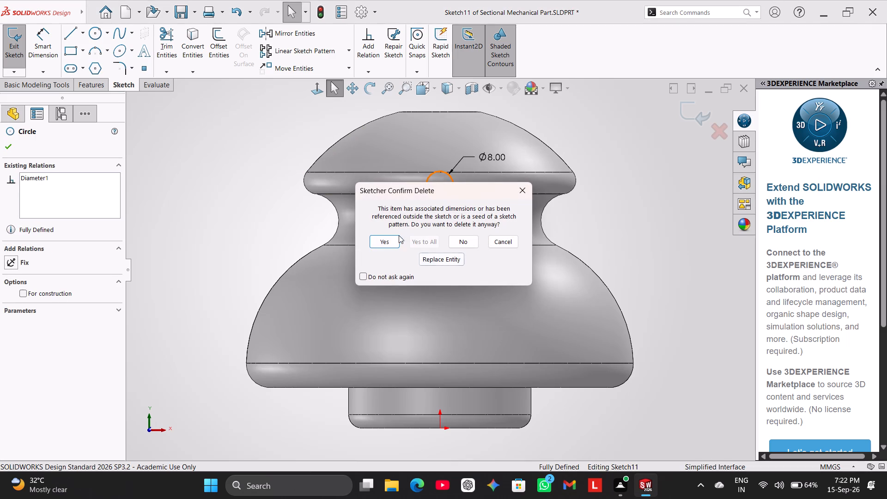
{"action": "left_click", "coordinate": [394, 241]}
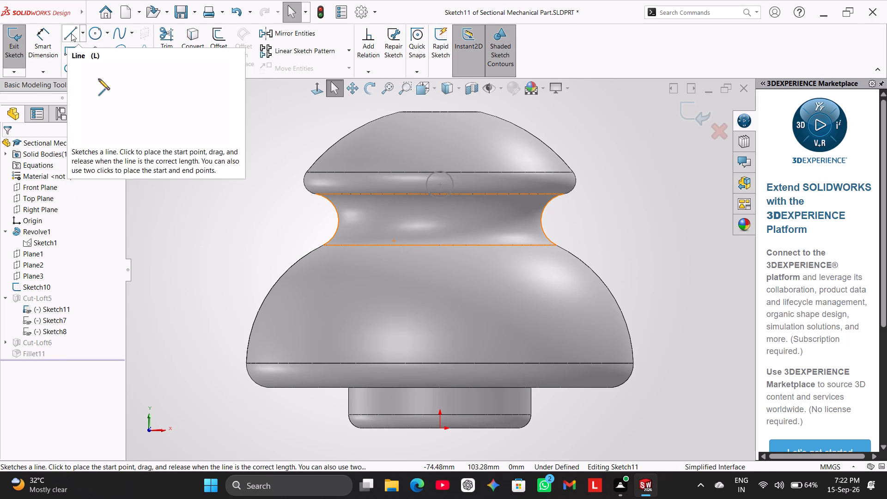
Draw a circle of 4 mm radius in Sketch11, centered on the visible reference circle's center, and exit the sketch.
{"action": "left_click", "coordinate": [109, 33]}
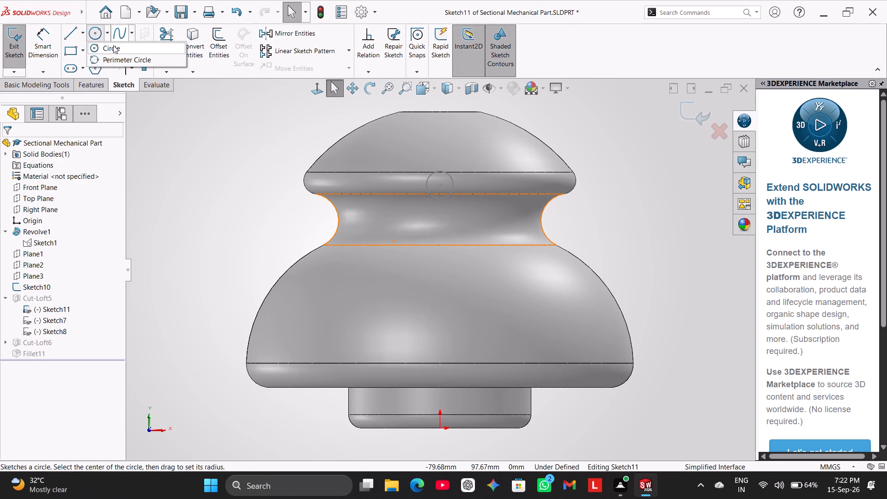
{"action": "left_click", "coordinate": [113, 45]}
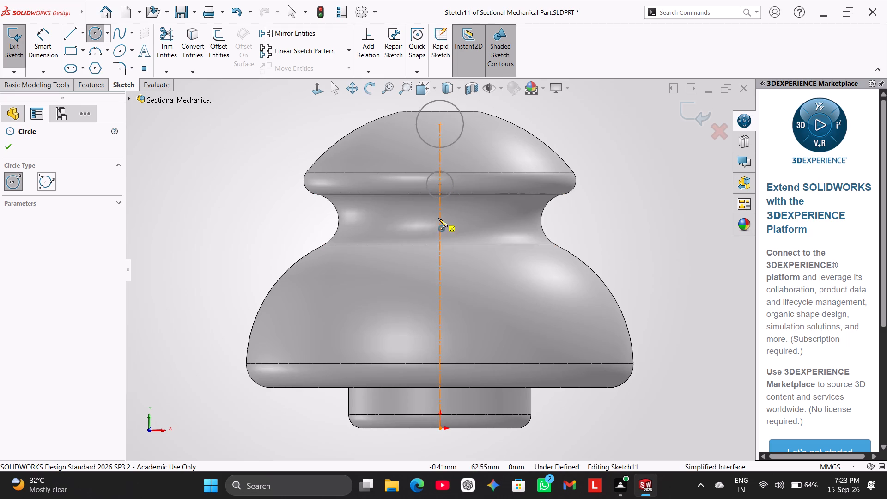
{"action": "left_click", "coordinate": [440, 183]}
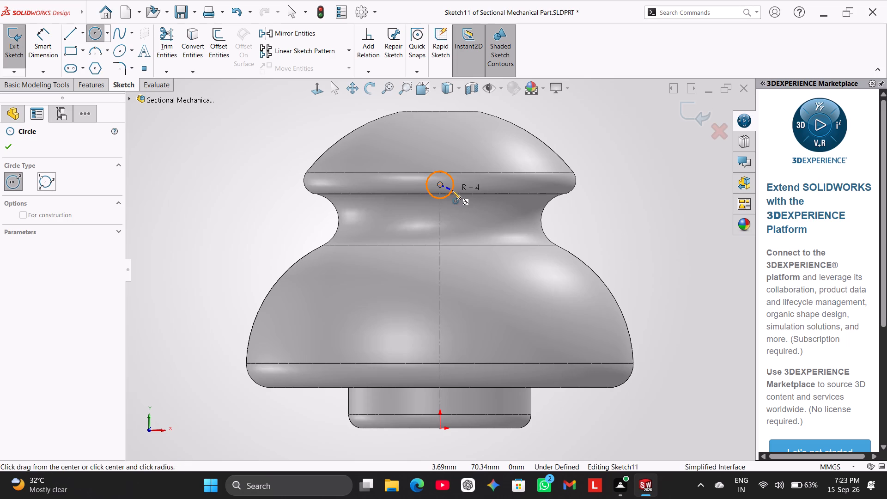
{"action": "left_click", "coordinate": [452, 190]}
{"action": "right_click", "coordinate": [270, 150]}
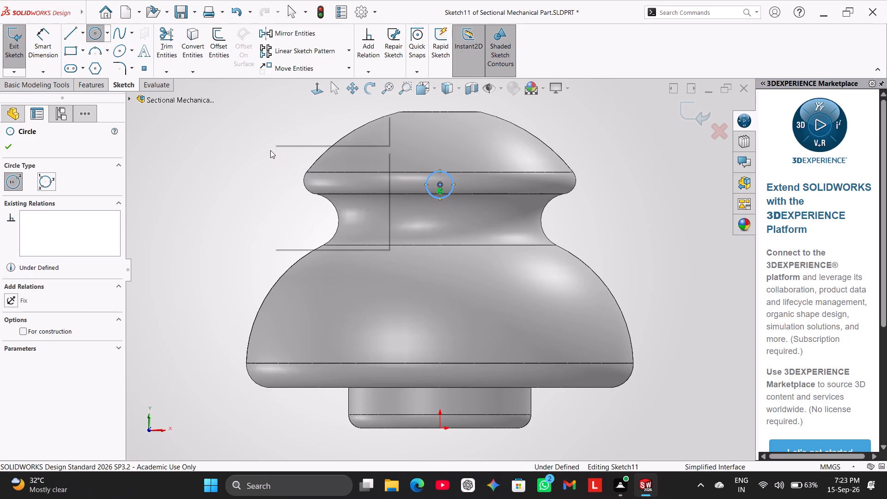
{"action": "left_click", "coordinate": [207, 153]}
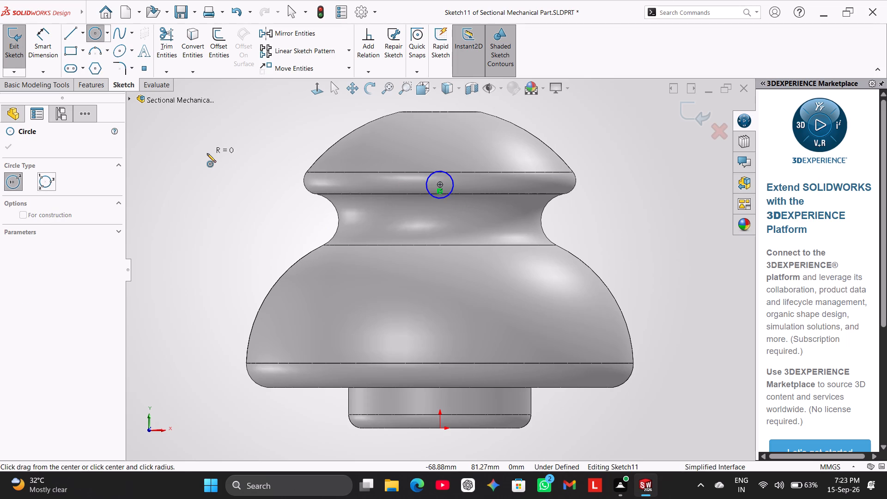
{"action": "right_click", "coordinate": [164, 150]}
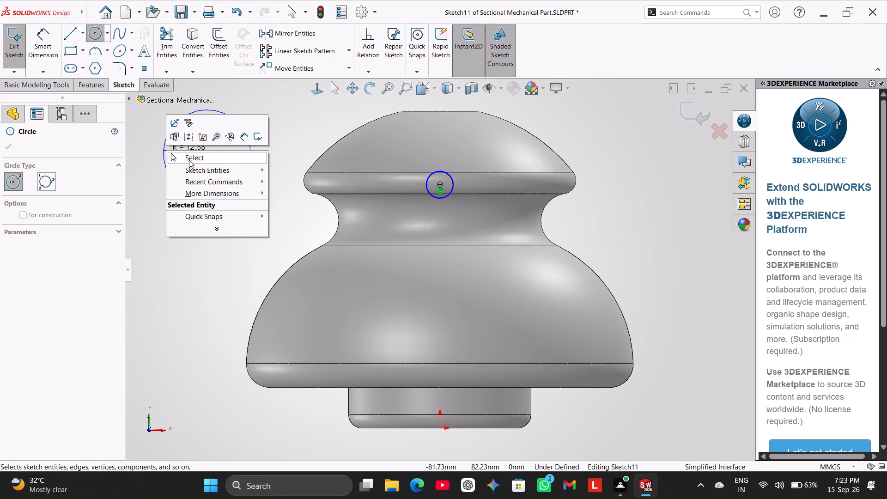
{"action": "left_click", "coordinate": [188, 161]}
{"action": "left_click", "coordinate": [19, 47]}
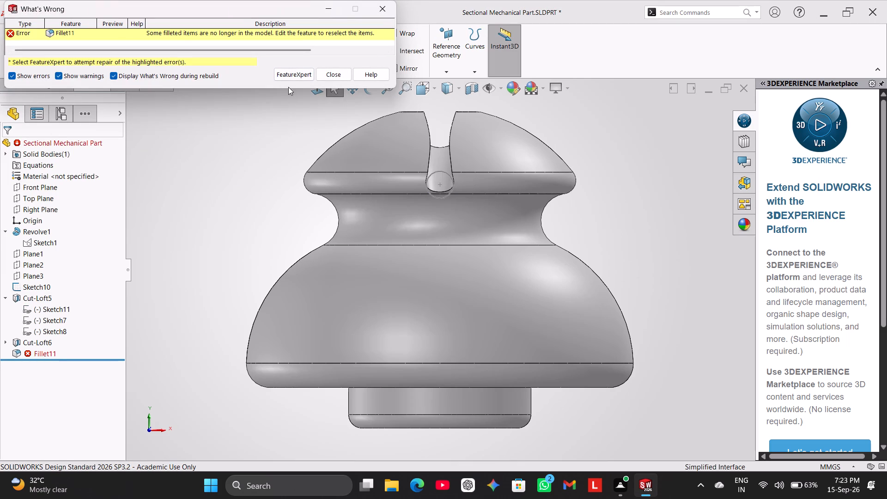
{"action": "left_click", "coordinate": [332, 75]}
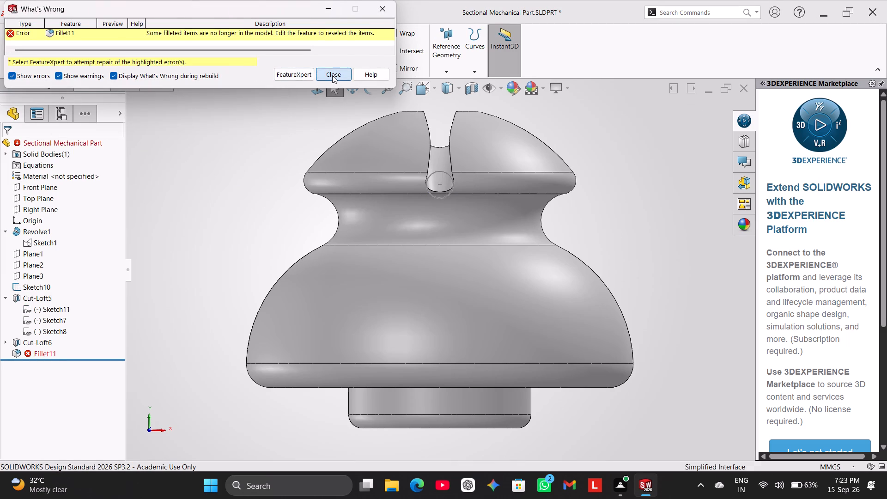
Delete the failed Fillet11 feature from the part.
{"action": "right_click", "coordinate": [52, 351]}
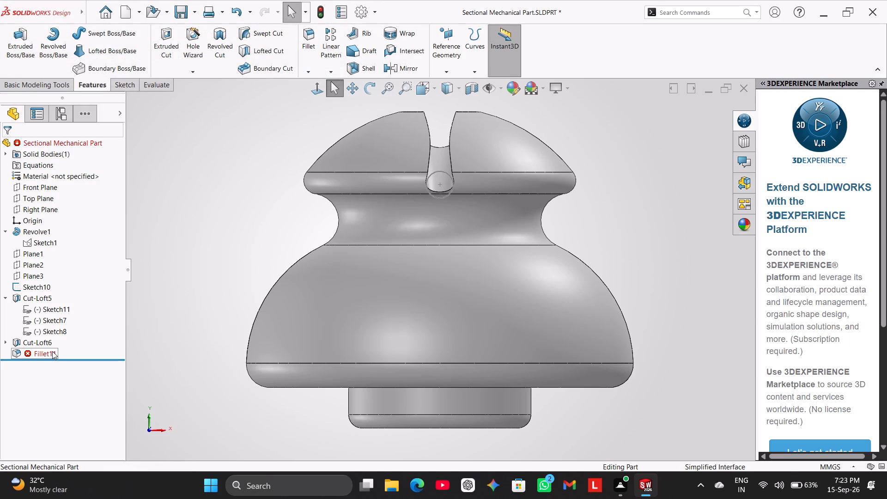
{"action": "left_click", "coordinate": [78, 353]}
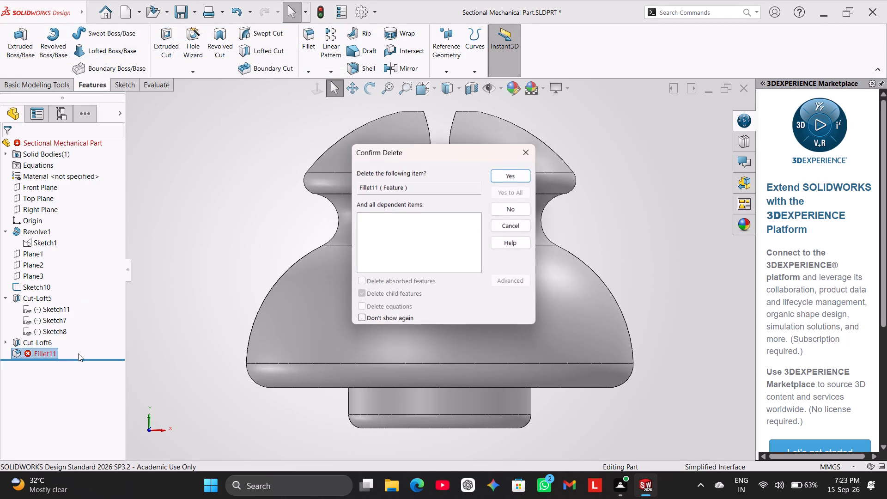
{"action": "left_click", "coordinate": [502, 176]}
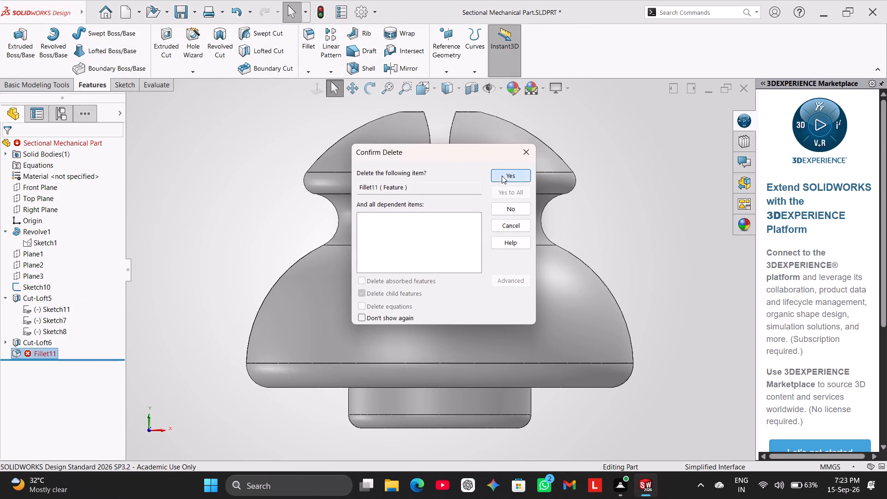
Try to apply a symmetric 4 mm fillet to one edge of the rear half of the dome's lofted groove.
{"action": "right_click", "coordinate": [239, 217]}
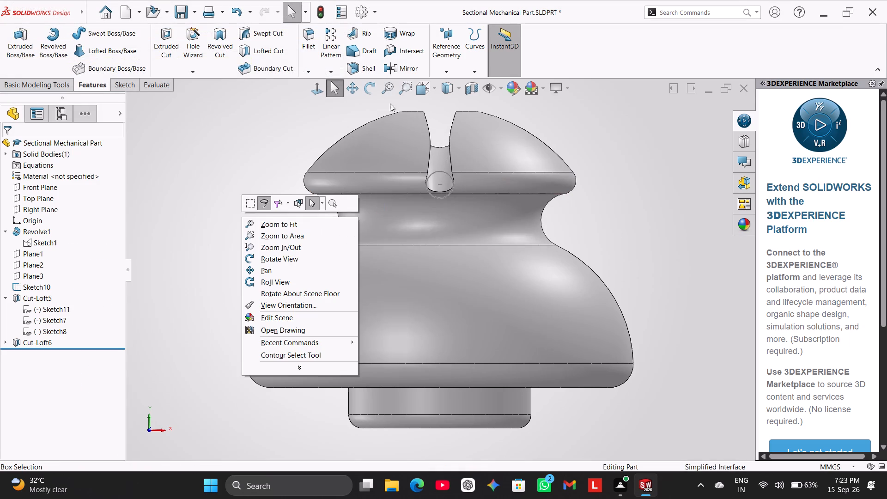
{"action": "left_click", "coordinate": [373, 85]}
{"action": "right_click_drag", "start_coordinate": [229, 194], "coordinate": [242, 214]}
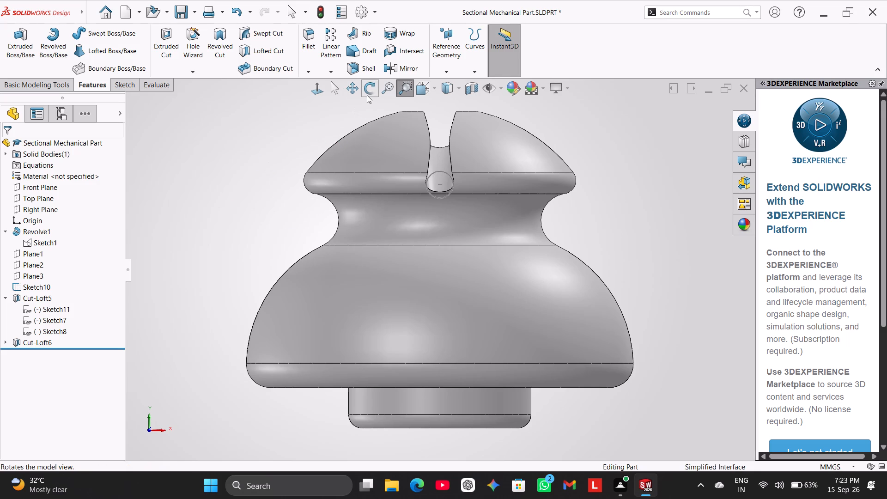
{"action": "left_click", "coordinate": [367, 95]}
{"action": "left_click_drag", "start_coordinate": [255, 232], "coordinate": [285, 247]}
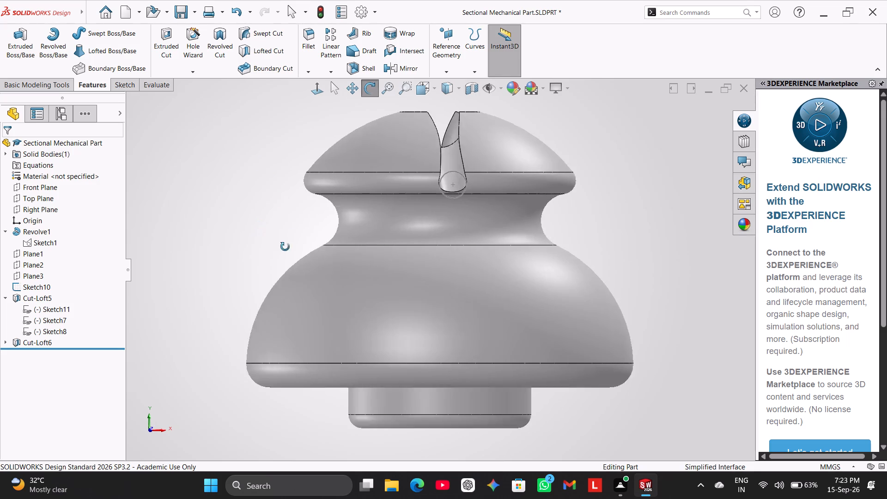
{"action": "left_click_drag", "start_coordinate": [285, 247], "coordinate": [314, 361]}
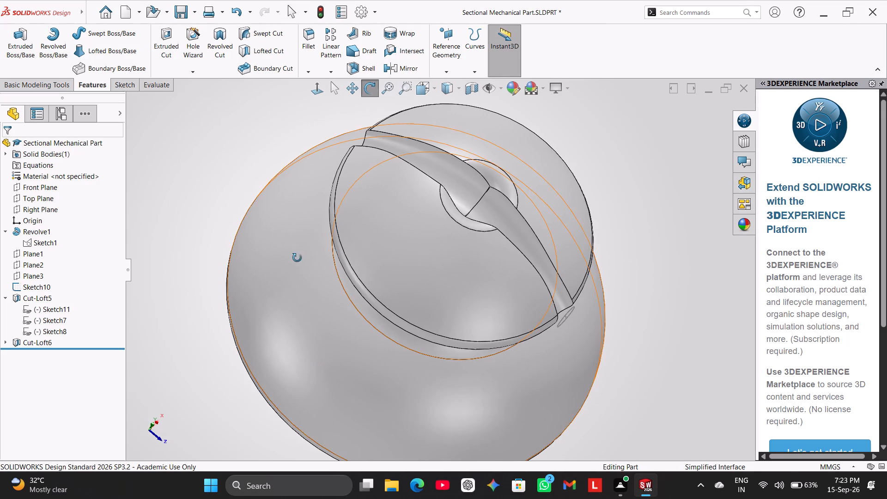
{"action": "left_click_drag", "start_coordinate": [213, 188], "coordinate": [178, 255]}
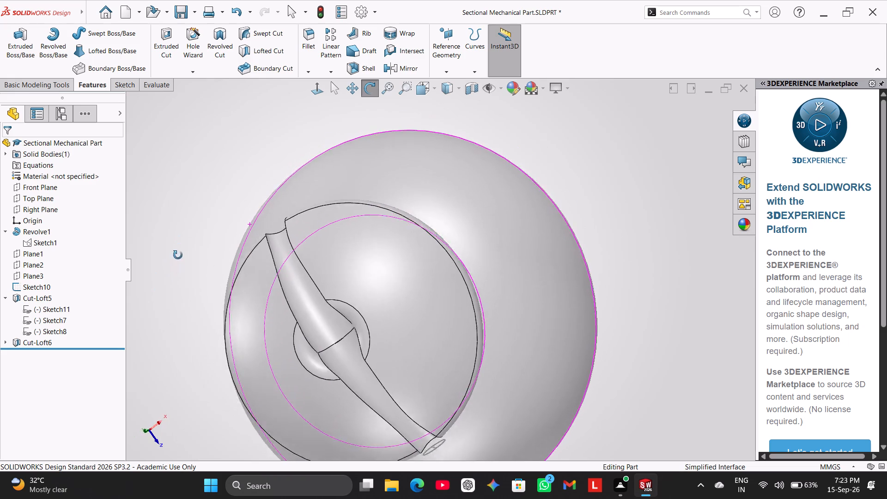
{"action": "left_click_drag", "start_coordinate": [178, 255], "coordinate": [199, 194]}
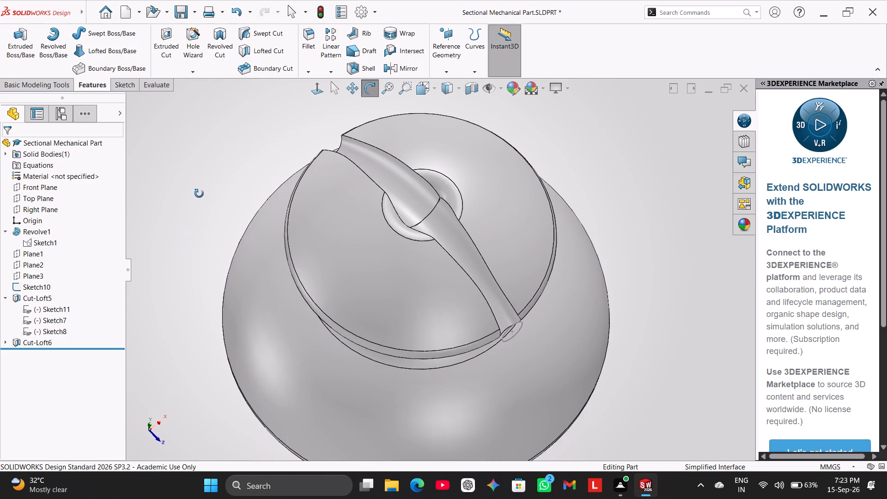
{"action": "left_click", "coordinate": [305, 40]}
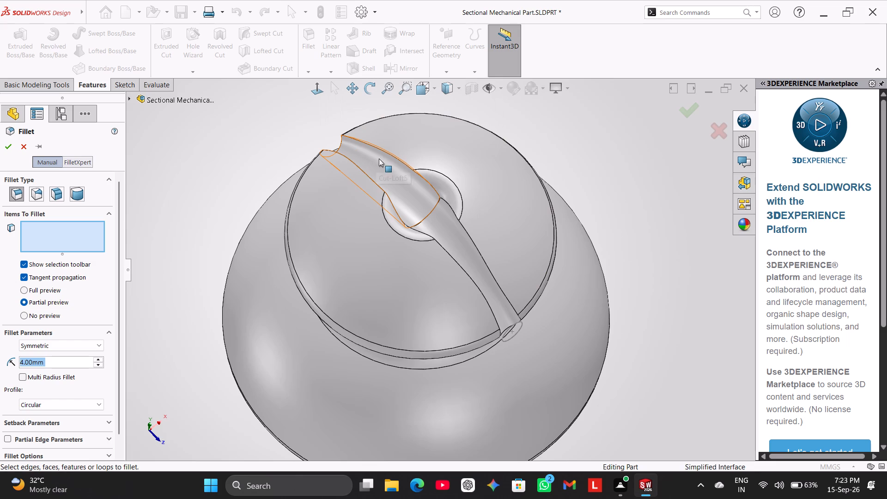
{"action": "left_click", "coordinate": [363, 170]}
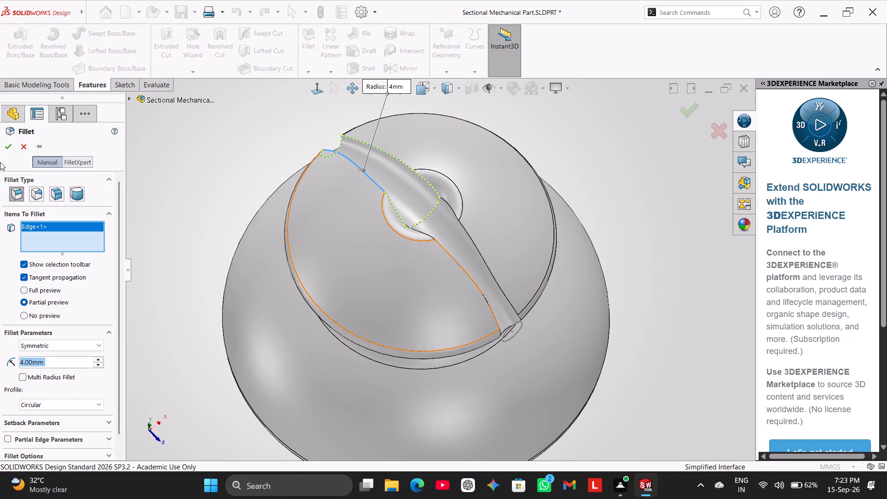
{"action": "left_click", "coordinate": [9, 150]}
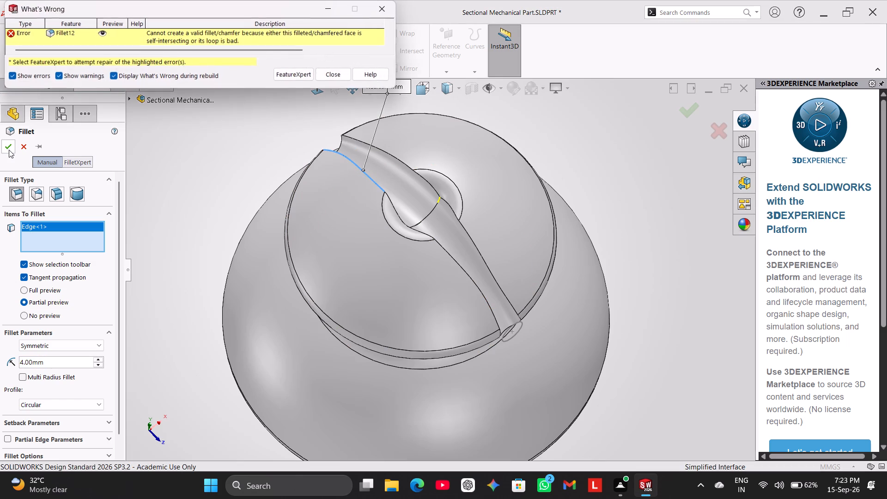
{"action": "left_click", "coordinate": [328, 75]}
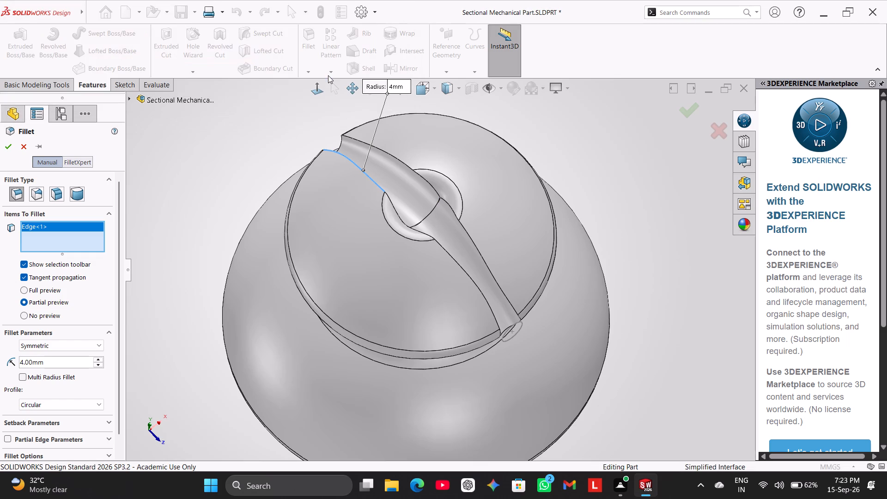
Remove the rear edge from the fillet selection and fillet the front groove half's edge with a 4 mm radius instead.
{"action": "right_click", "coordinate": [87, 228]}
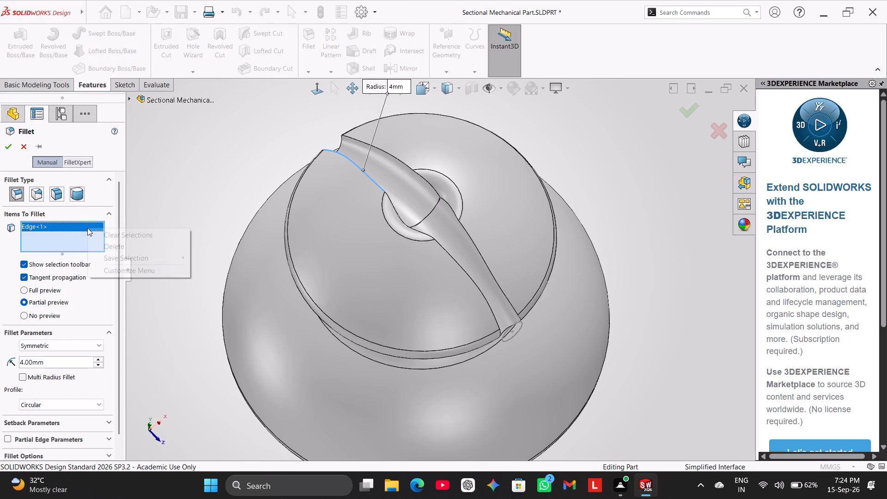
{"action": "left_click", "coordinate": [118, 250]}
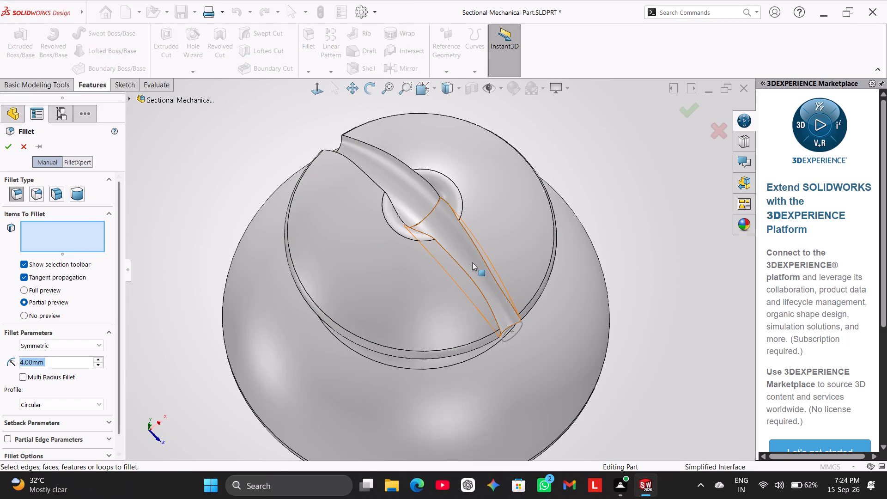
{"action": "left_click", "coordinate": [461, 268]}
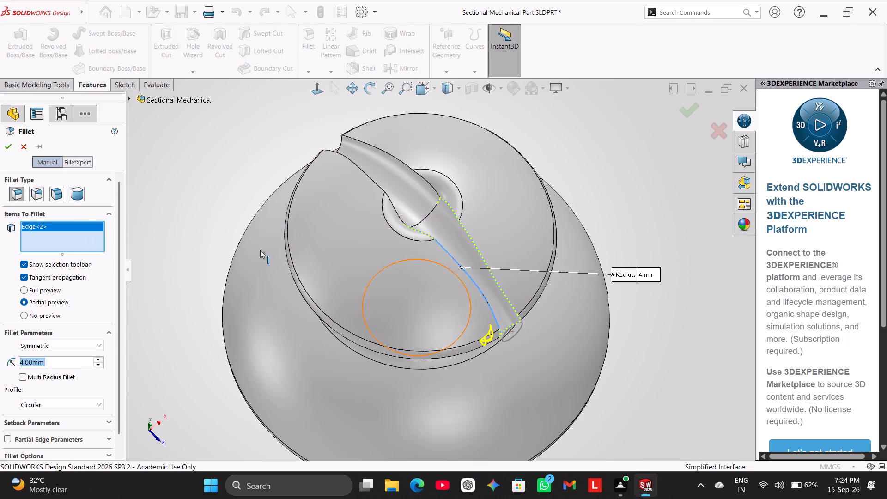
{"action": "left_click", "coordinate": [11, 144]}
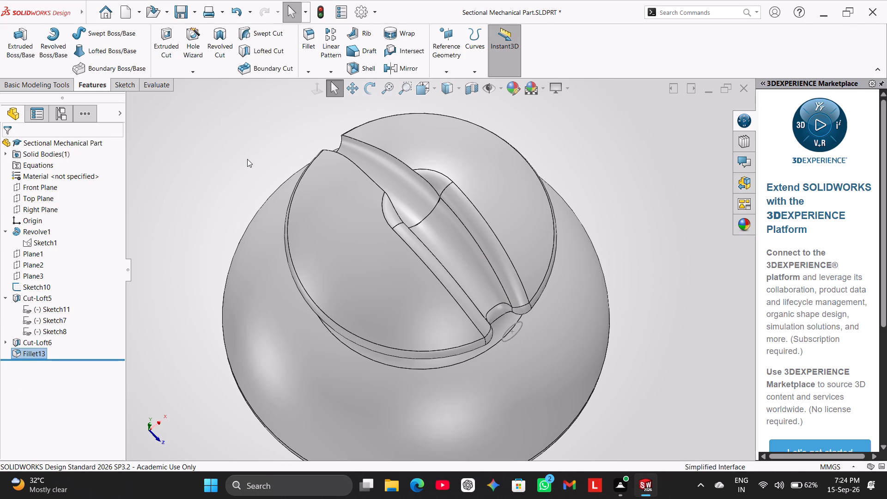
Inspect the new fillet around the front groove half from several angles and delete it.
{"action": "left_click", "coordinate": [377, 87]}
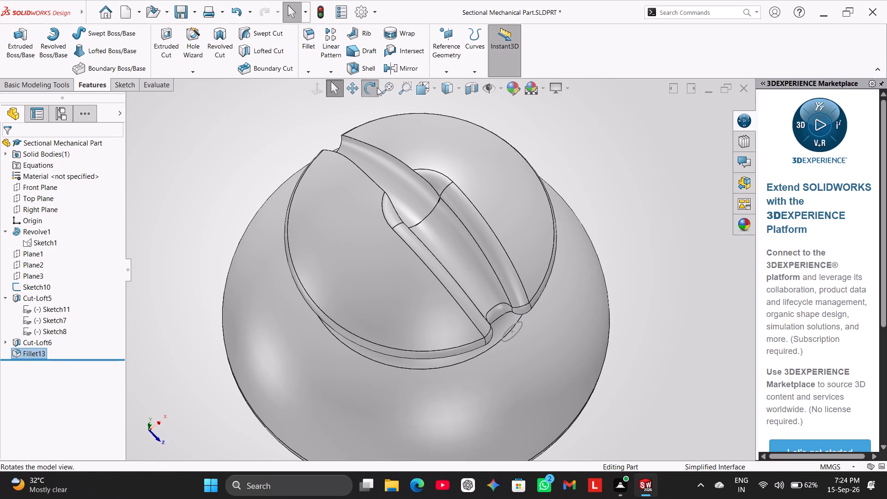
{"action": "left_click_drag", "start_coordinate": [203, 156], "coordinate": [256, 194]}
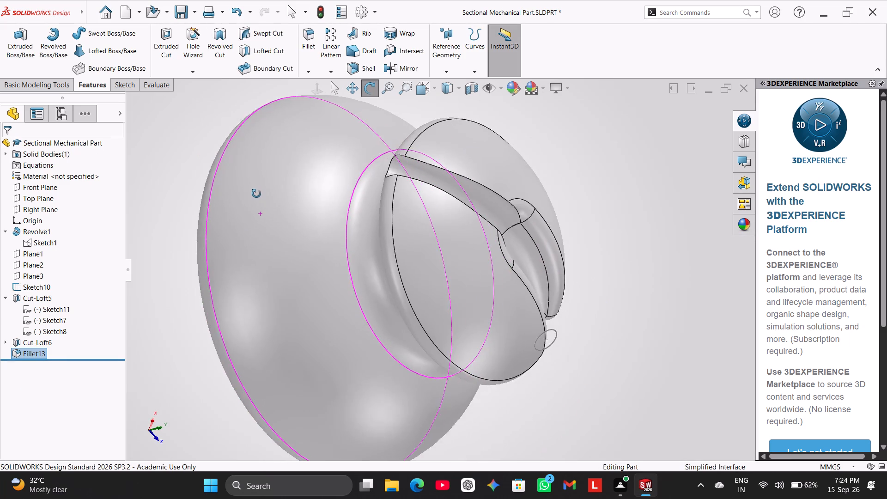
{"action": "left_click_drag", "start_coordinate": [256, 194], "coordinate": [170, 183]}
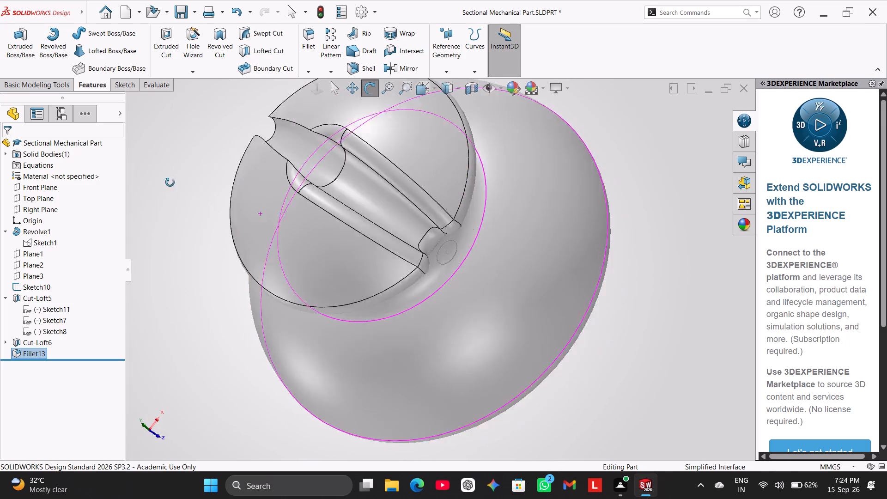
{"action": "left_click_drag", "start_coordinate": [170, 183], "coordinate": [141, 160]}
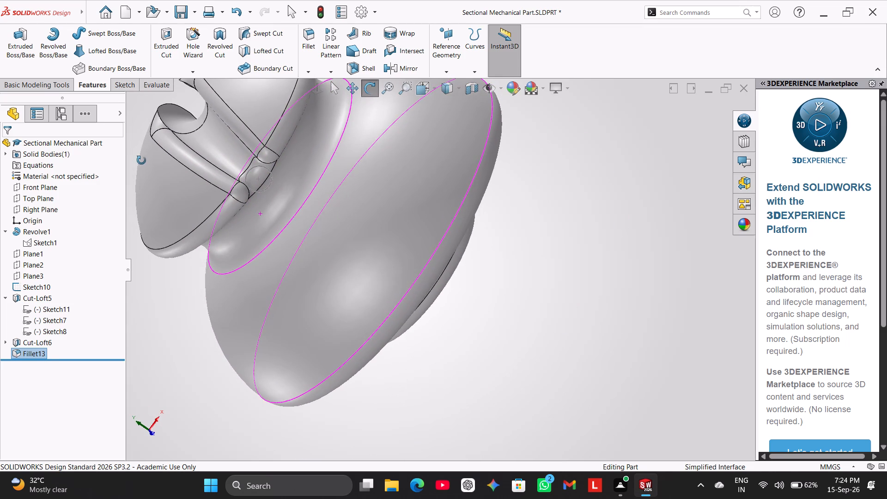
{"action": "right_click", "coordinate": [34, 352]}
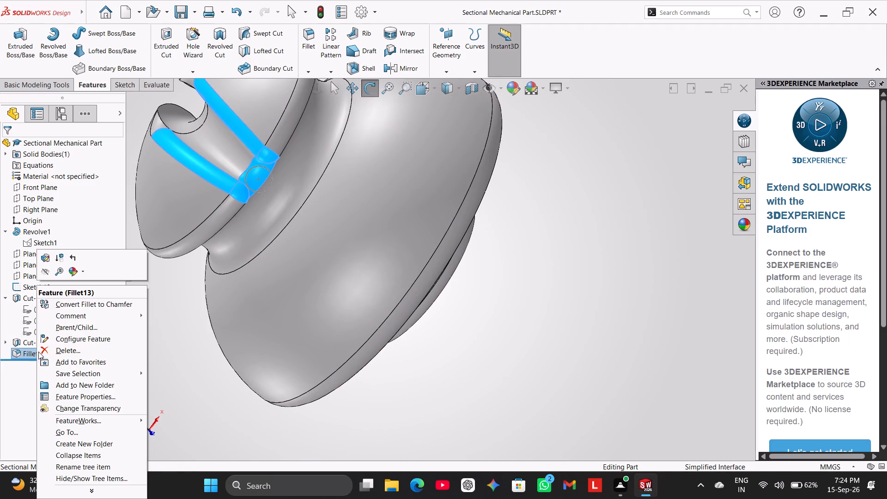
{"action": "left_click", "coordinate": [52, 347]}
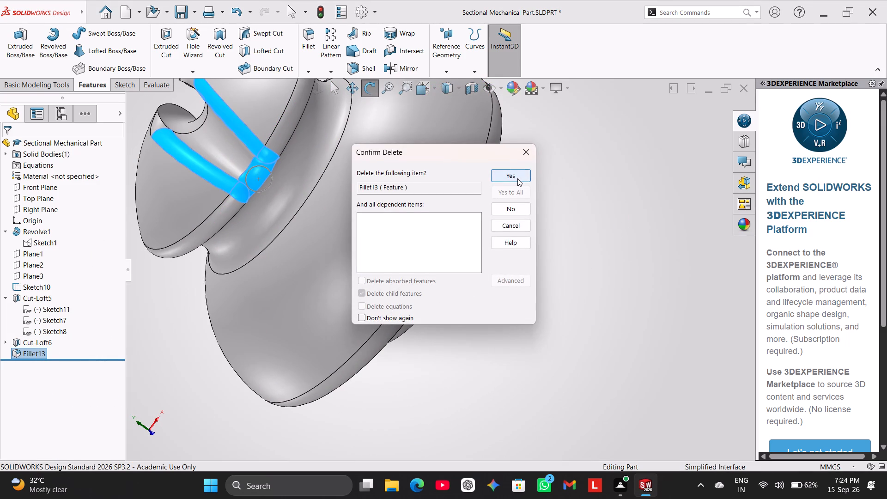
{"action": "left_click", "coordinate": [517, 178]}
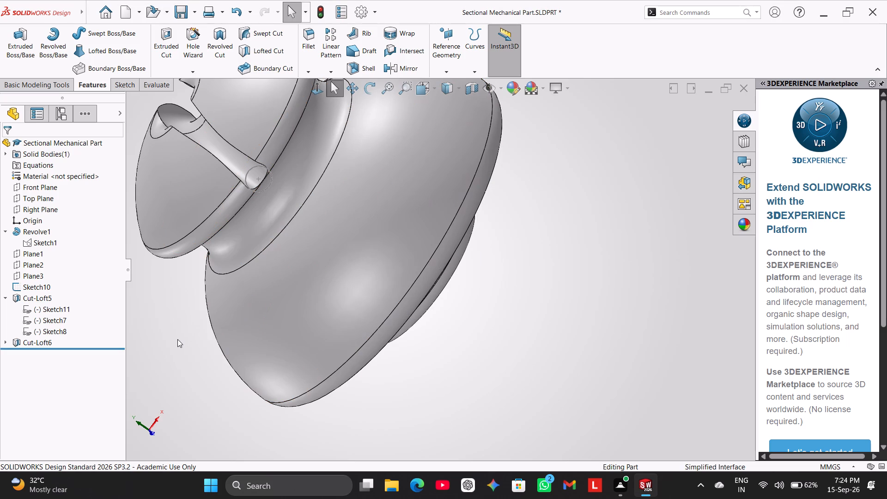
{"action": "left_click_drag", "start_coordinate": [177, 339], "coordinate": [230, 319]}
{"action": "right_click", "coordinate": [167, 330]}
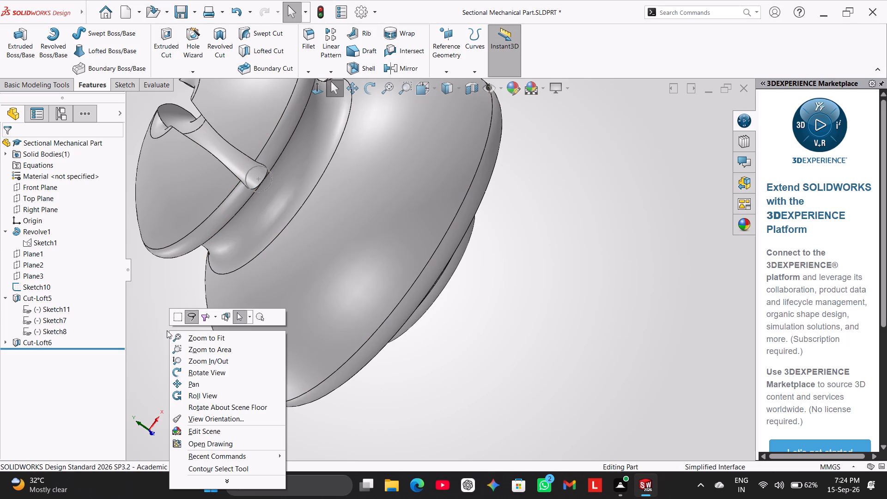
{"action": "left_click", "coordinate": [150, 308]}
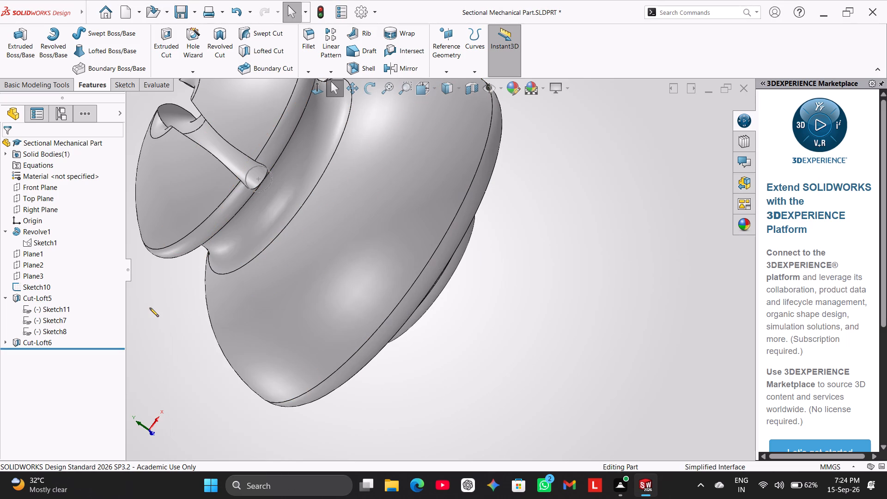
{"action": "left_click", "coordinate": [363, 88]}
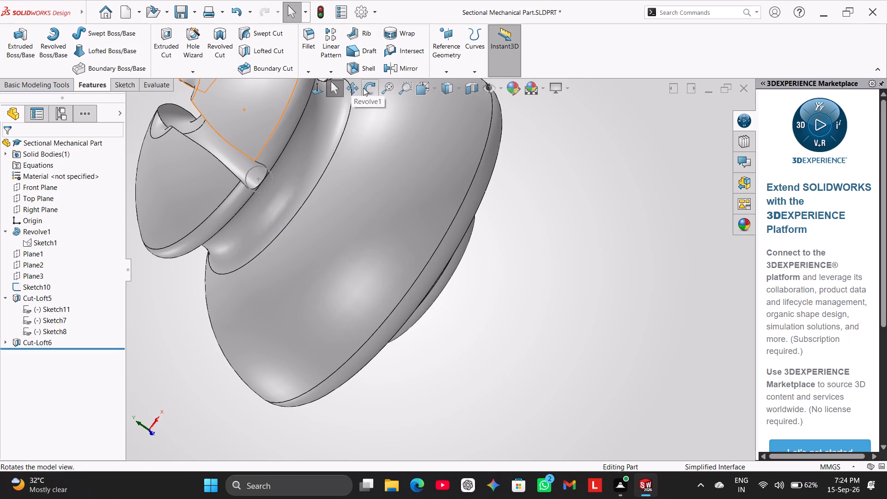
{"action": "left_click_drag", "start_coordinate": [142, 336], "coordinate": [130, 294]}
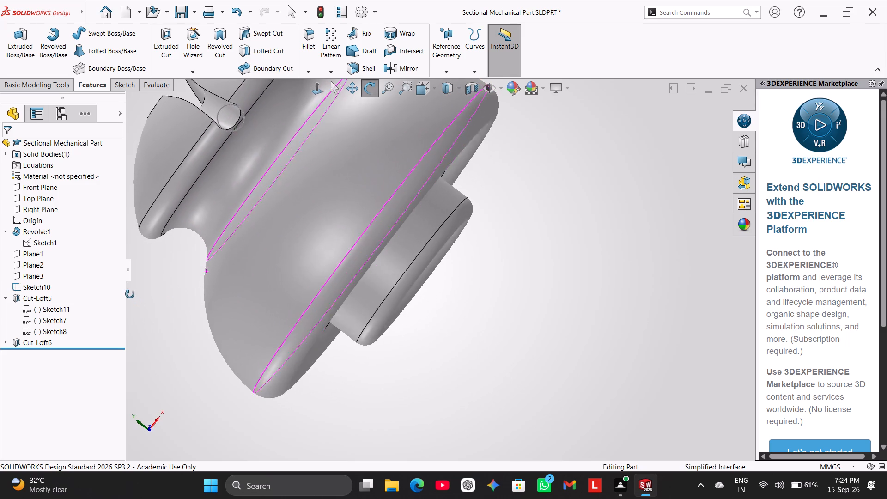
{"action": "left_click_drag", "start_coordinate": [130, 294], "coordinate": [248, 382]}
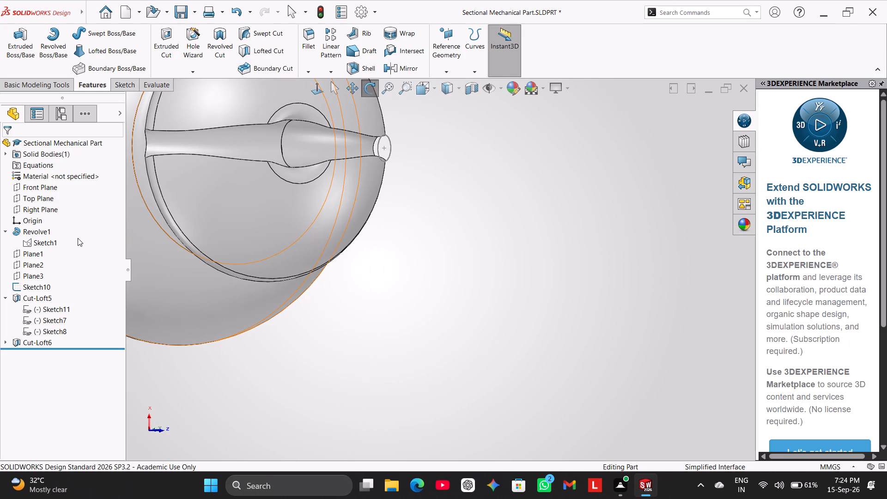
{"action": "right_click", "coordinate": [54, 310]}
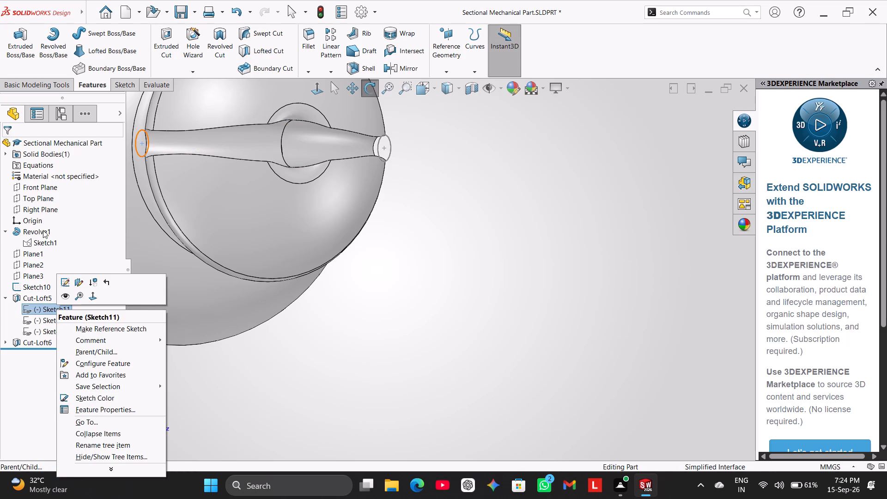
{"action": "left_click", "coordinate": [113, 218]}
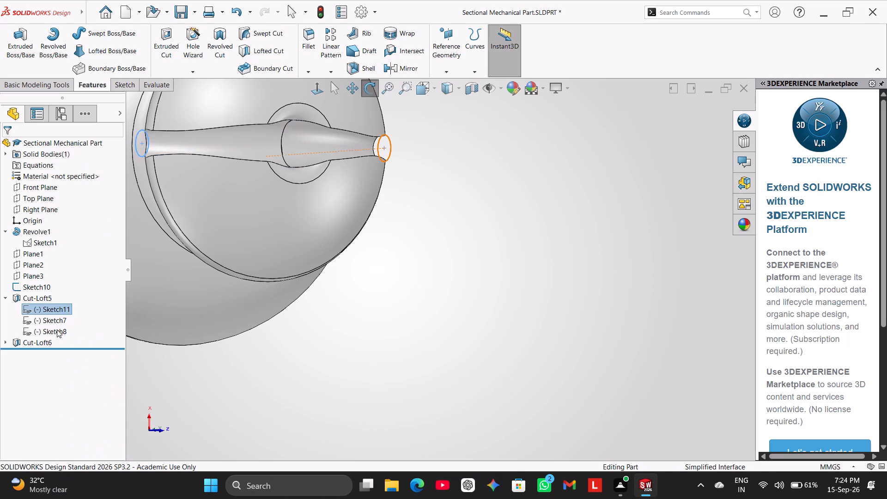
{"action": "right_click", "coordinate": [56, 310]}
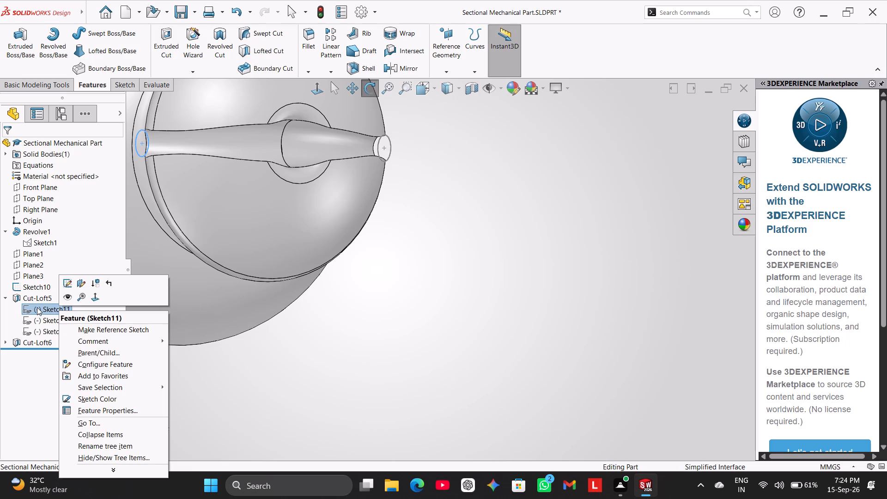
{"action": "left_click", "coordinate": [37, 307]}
Delete both lofted cut features, Cut-Loft6 and Cut-Loft5, keeping their profile sketches.
{"action": "left_click", "coordinate": [32, 342]}
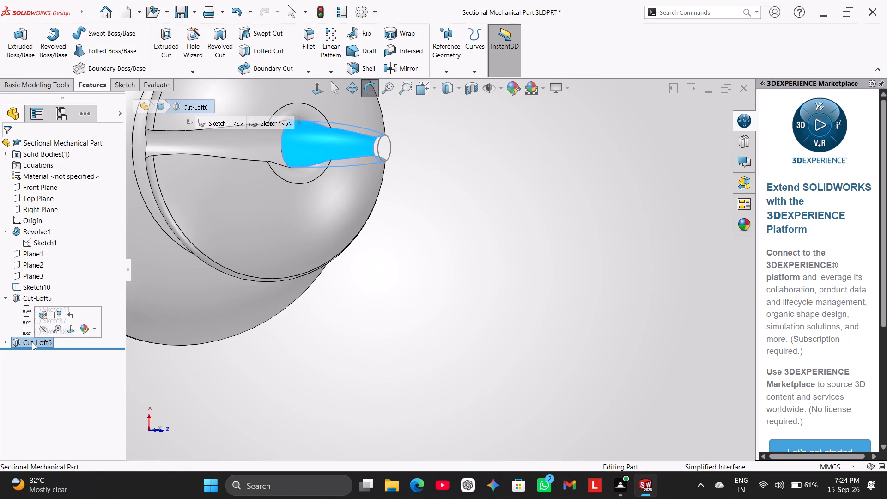
{"action": "right_click", "coordinate": [32, 342]}
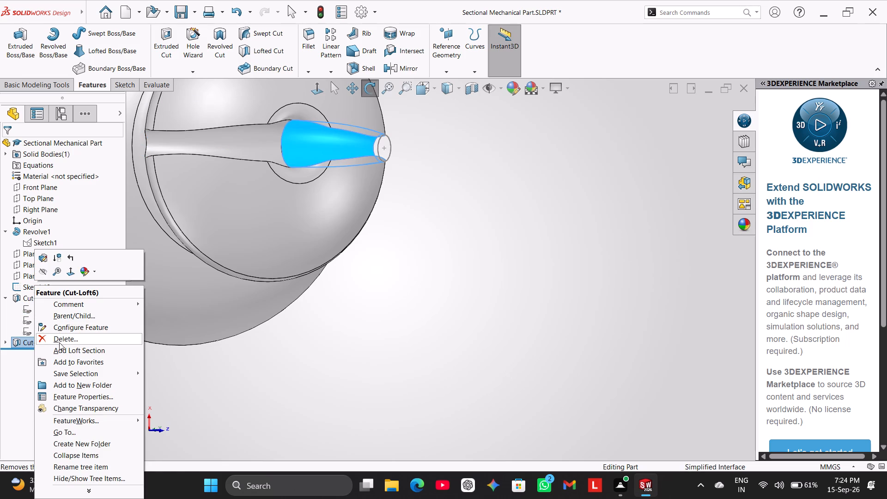
{"action": "left_click", "coordinate": [59, 342]}
{"action": "left_click", "coordinate": [509, 183]}
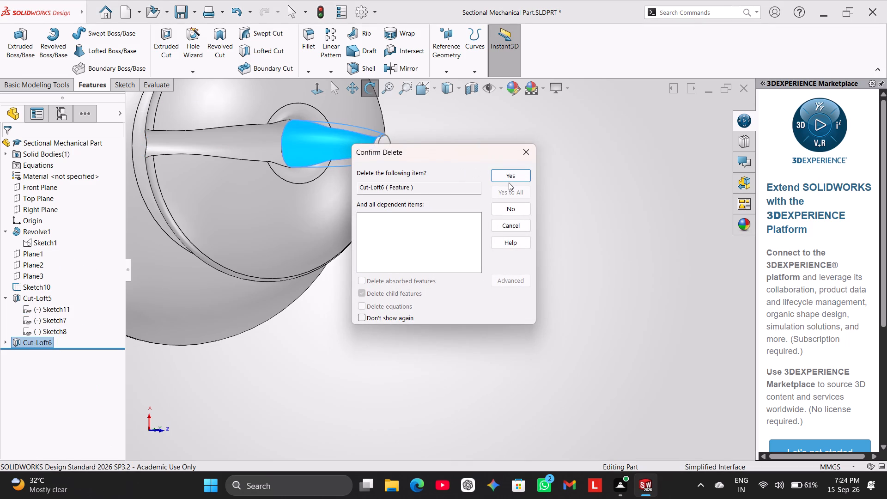
{"action": "left_click", "coordinate": [510, 174]}
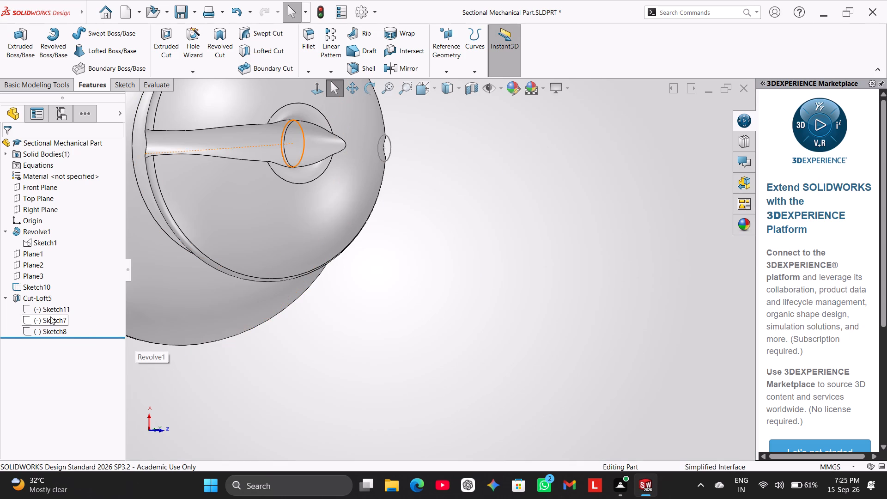
{"action": "right_click", "coordinate": [39, 299]}
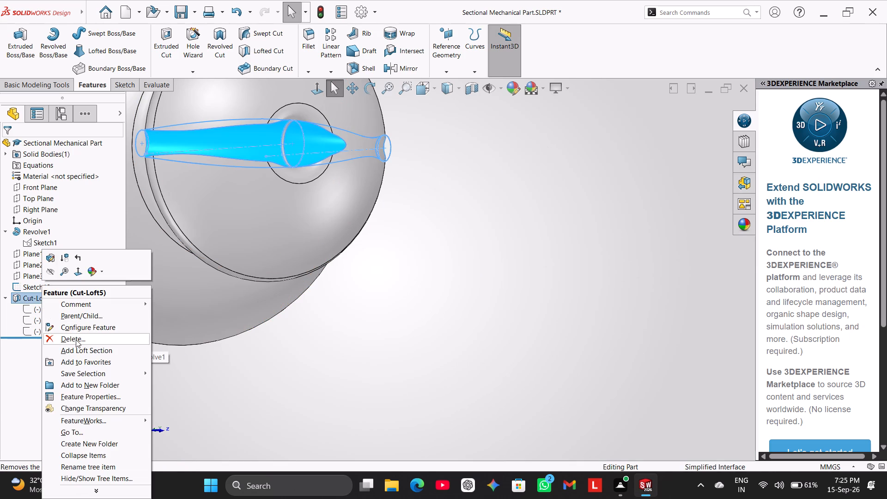
{"action": "left_click", "coordinate": [76, 341]}
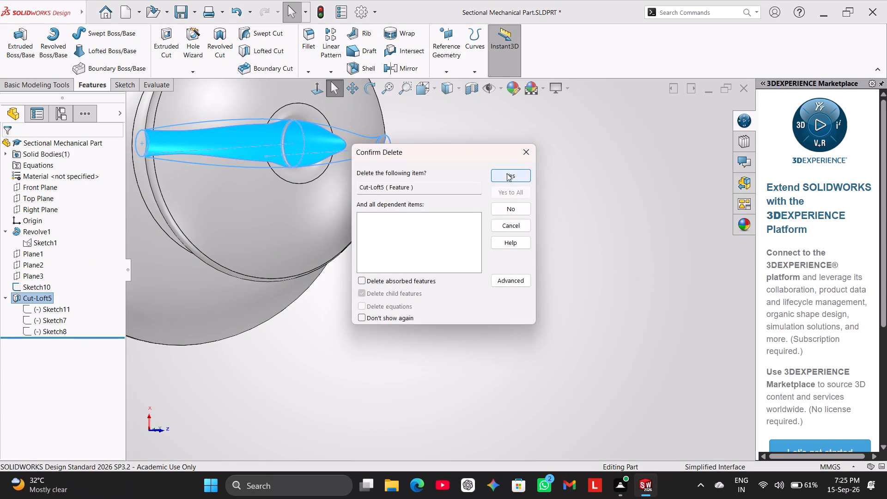
{"action": "left_click", "coordinate": [507, 173]}
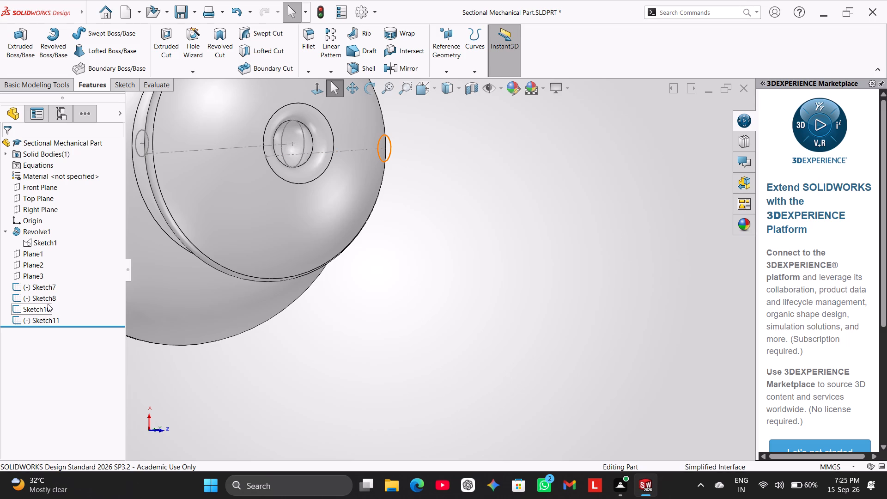
Delete Sketch8 together with its dependent Sketch10 and Sketch11, and delete Sketch7 as well.
{"action": "right_click", "coordinate": [290, 156]}
{"action": "left_click", "coordinate": [328, 280]}
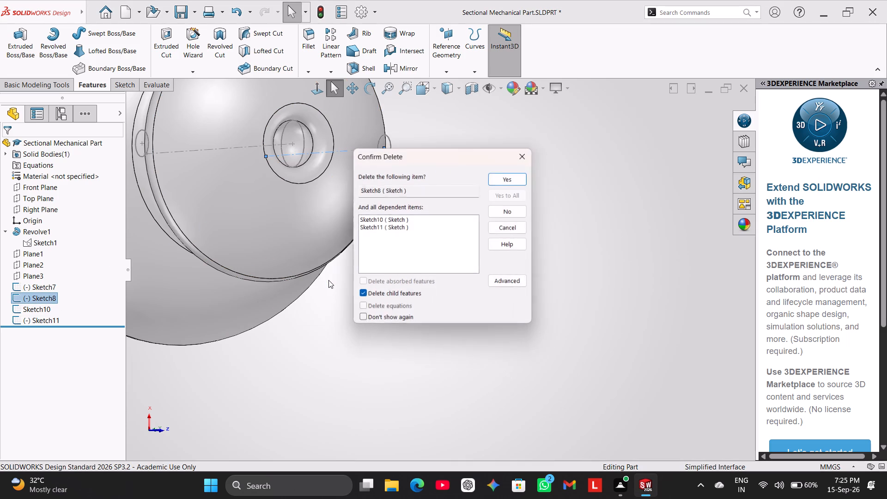
{"action": "left_click", "coordinate": [518, 172]}
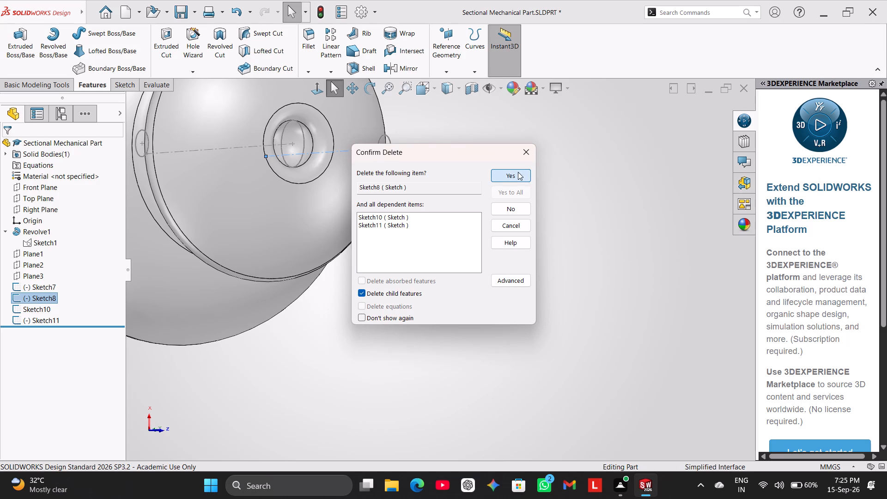
{"action": "right_click", "coordinate": [244, 145]}
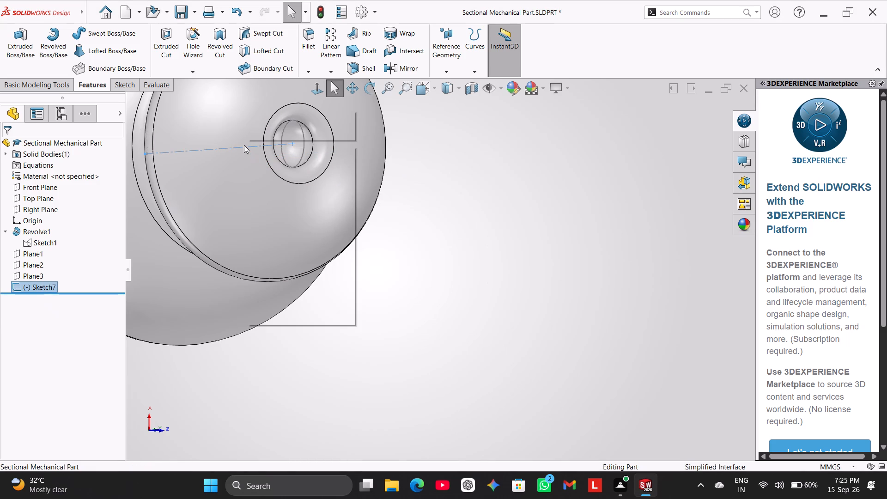
{"action": "left_click", "coordinate": [296, 280]}
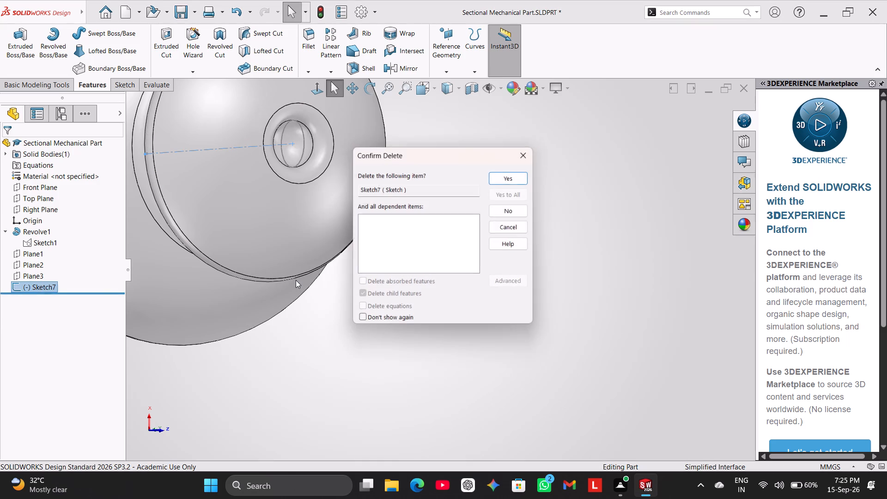
{"action": "left_click", "coordinate": [512, 180]}
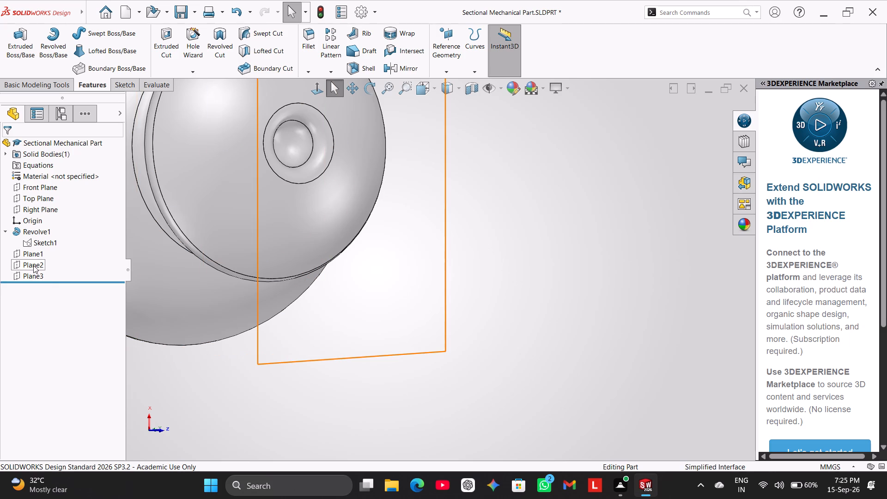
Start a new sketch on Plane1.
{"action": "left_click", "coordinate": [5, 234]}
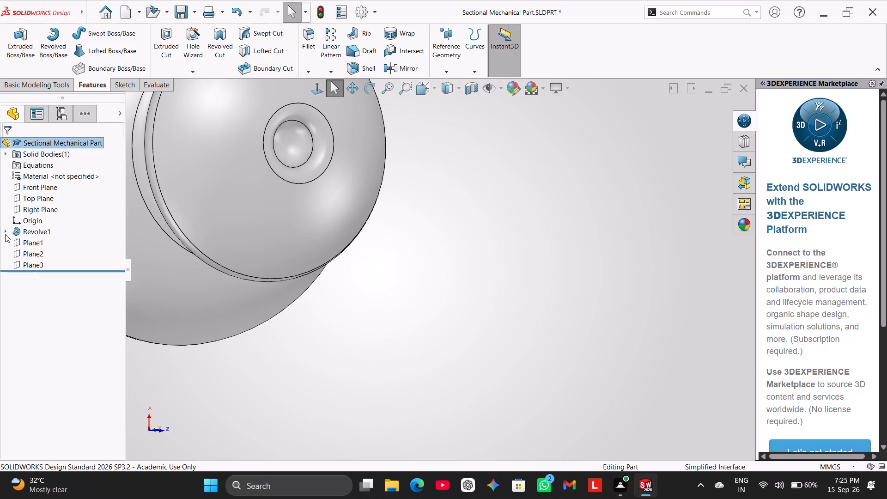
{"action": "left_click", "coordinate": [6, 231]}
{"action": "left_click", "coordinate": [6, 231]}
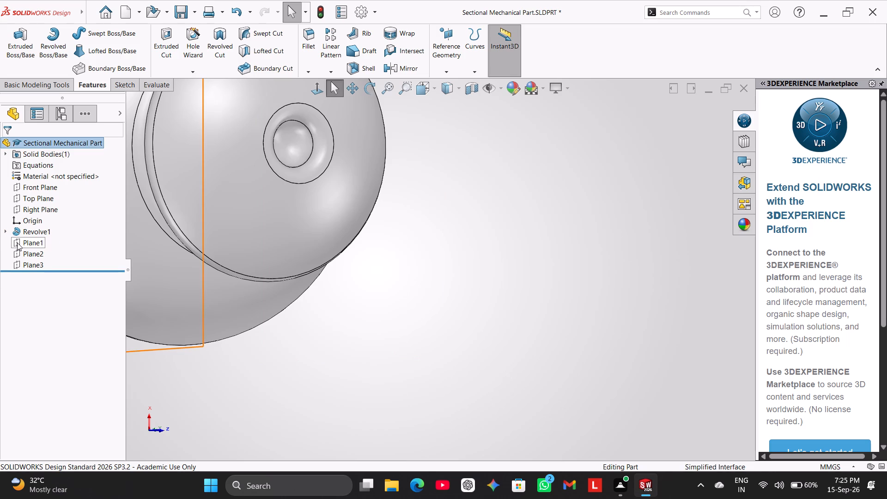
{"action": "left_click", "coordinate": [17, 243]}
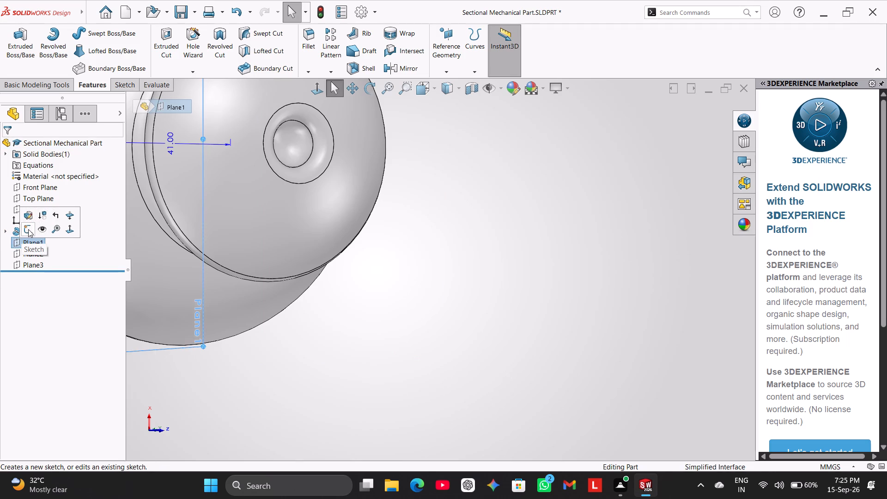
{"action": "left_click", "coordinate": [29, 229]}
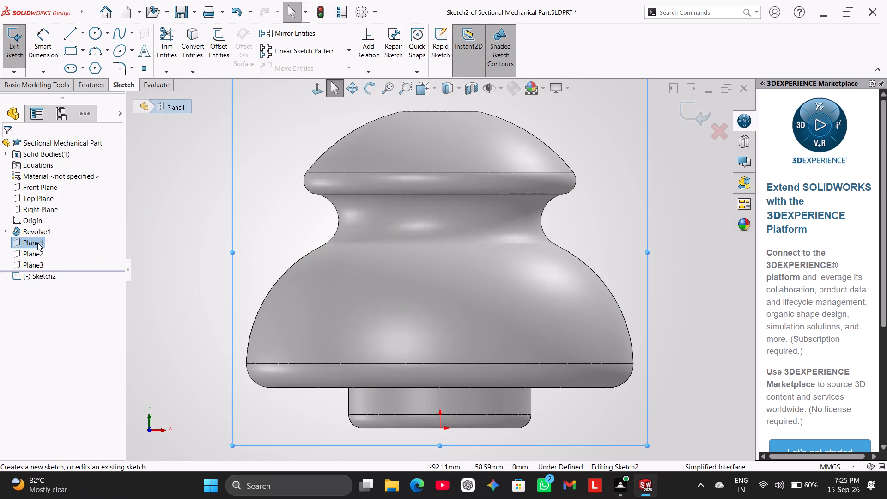
Show the reference planes Plane1, Plane2 and Plane3 in the model.
{"action": "right_click", "coordinate": [36, 241]}
{"action": "left_click", "coordinate": [62, 225]}
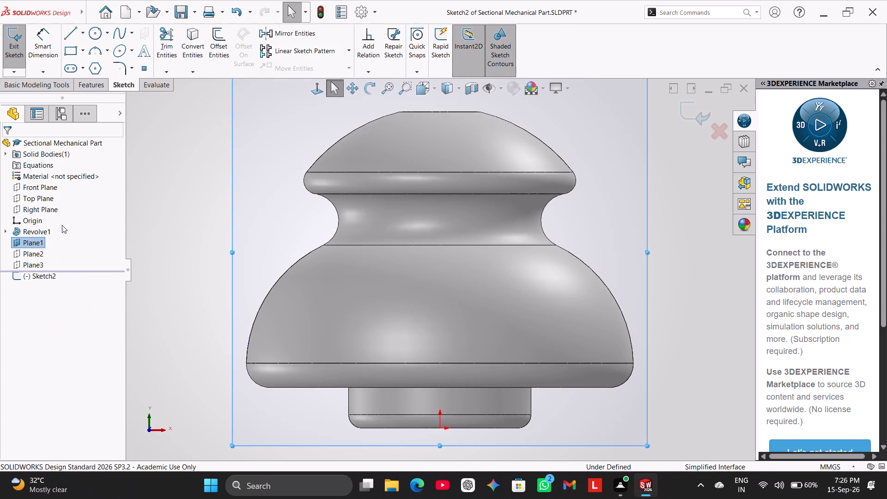
{"action": "right_click", "coordinate": [26, 256]}
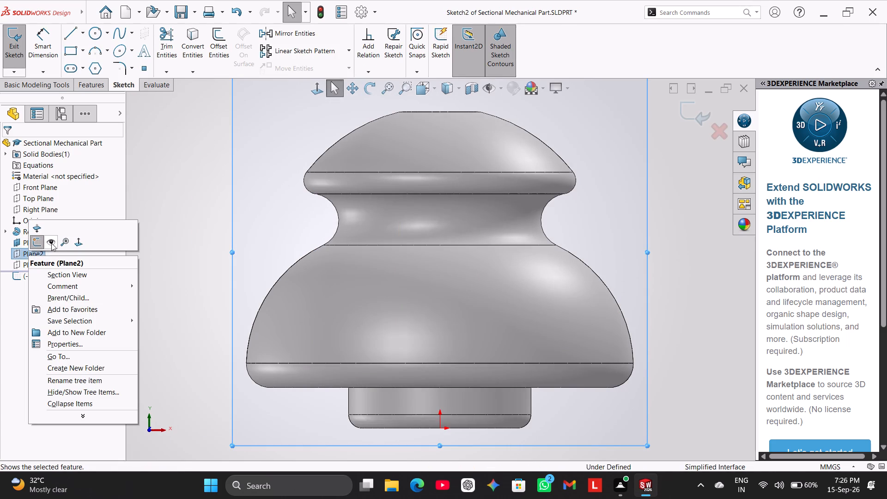
{"action": "left_click", "coordinate": [51, 243]}
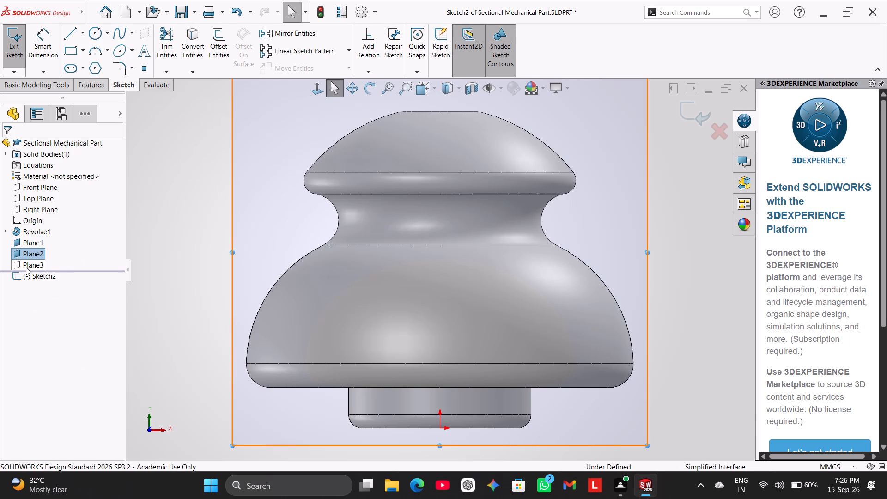
{"action": "right_click", "coordinate": [26, 267]}
{"action": "left_click", "coordinate": [53, 255]}
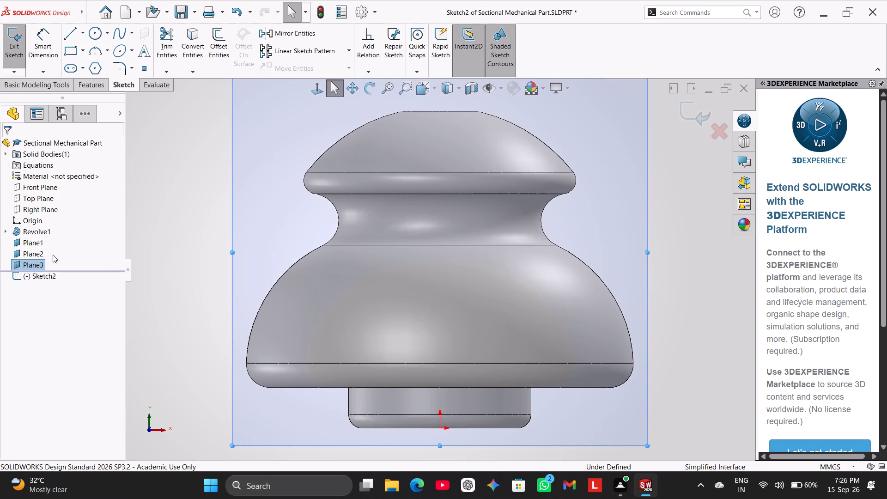
Examine how the three reference planes sit around the revolved body and leave the empty Plane1 sketch.
{"action": "left_click", "coordinate": [378, 87]}
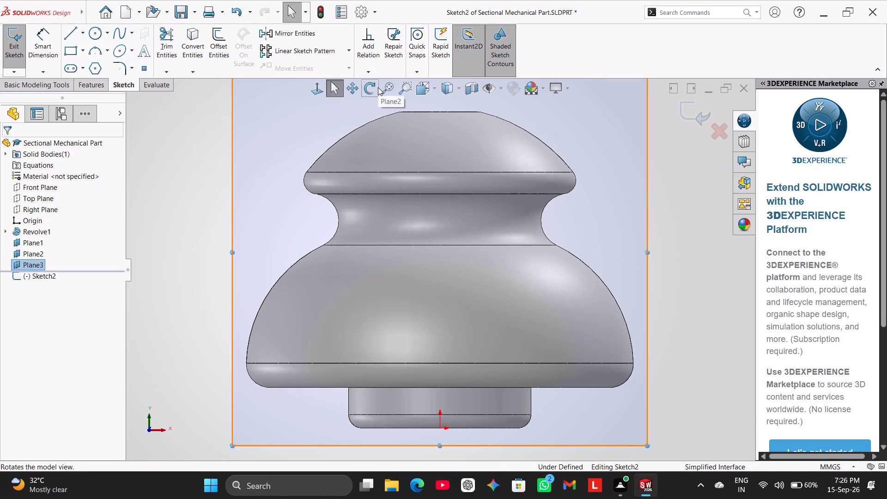
{"action": "left_click", "coordinate": [185, 323]}
{"action": "left_click_drag", "start_coordinate": [185, 323], "coordinate": [224, 374]}
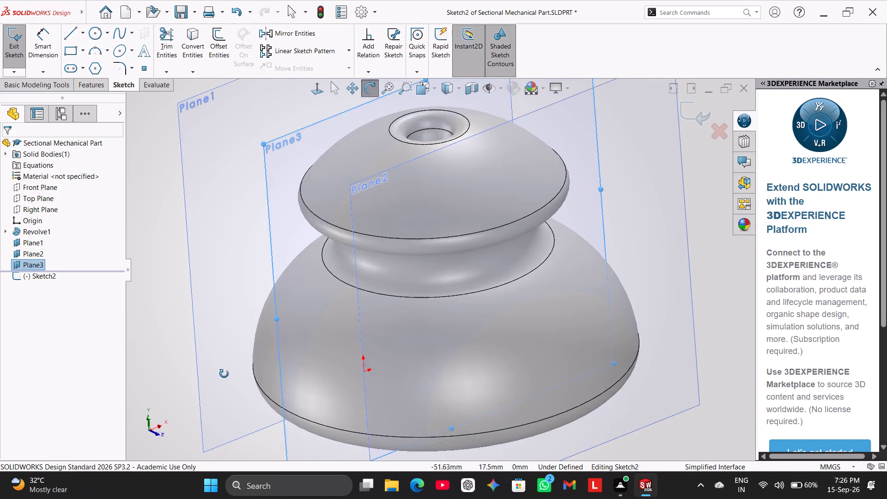
{"action": "left_click_drag", "start_coordinate": [224, 374], "coordinate": [255, 385]}
{"action": "right_click", "coordinate": [255, 385]}
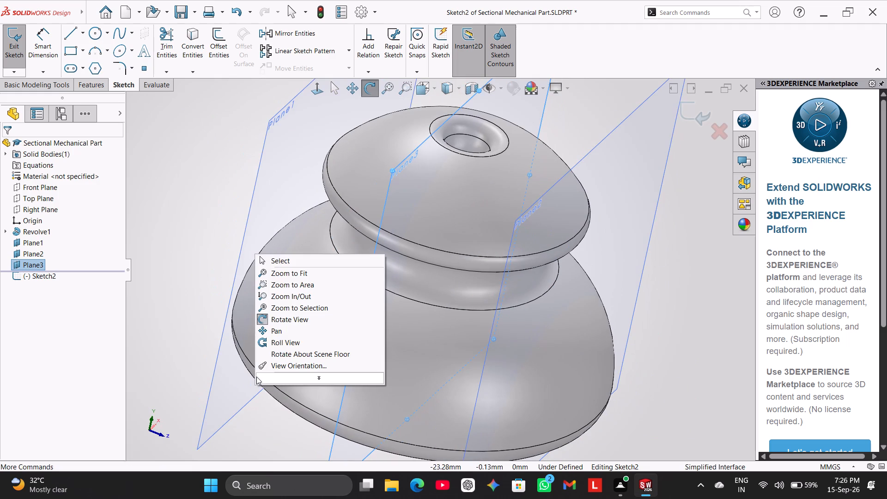
{"action": "left_click", "coordinate": [162, 233]}
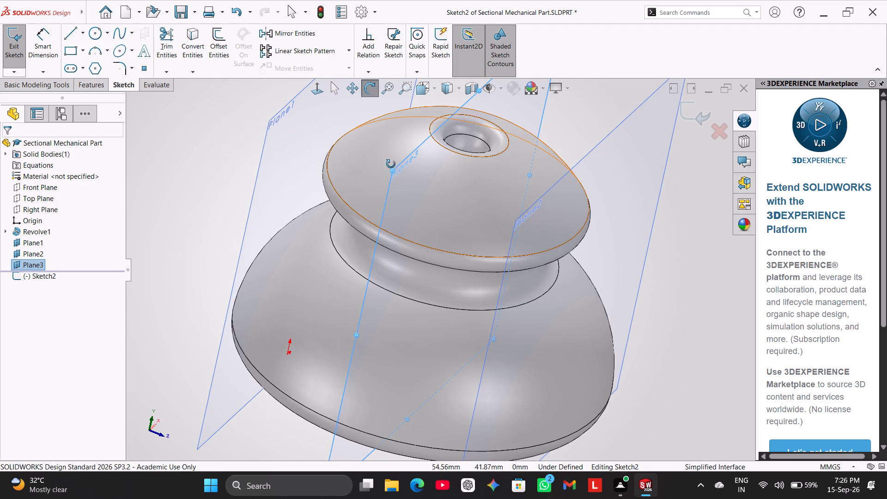
{"action": "left_click", "coordinate": [38, 242]}
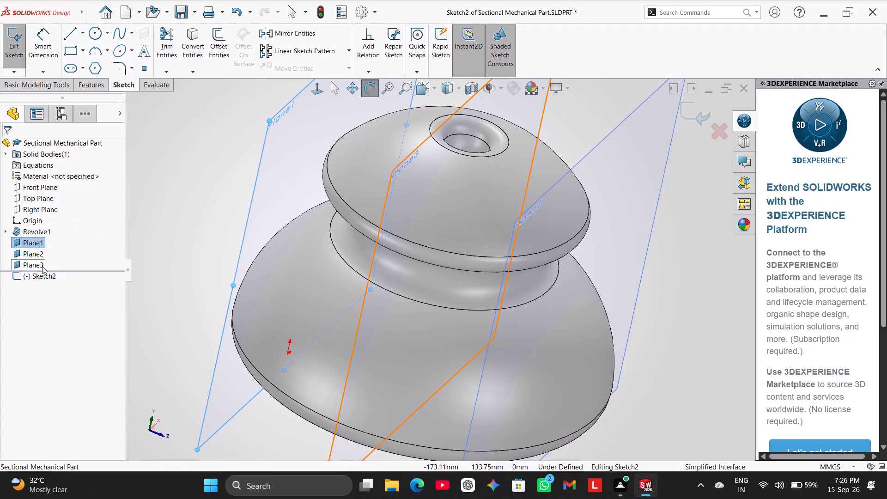
{"action": "left_click", "coordinate": [42, 266]}
{"action": "right_click", "coordinate": [42, 266]}
{"action": "left_click", "coordinate": [50, 256]}
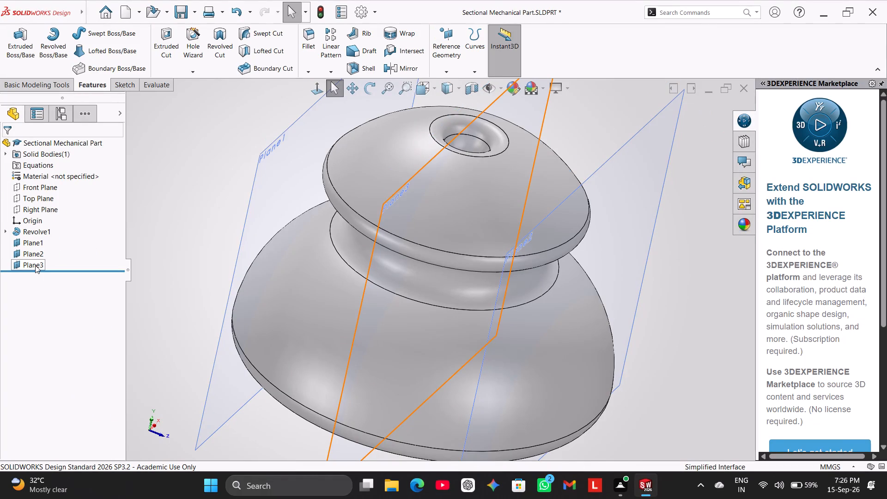
Start a sketch on Plane3 and draw a vertical centerline about 106 mm long upward from the origin.
{"action": "right_click", "coordinate": [35, 265]}
{"action": "left_click", "coordinate": [45, 255]}
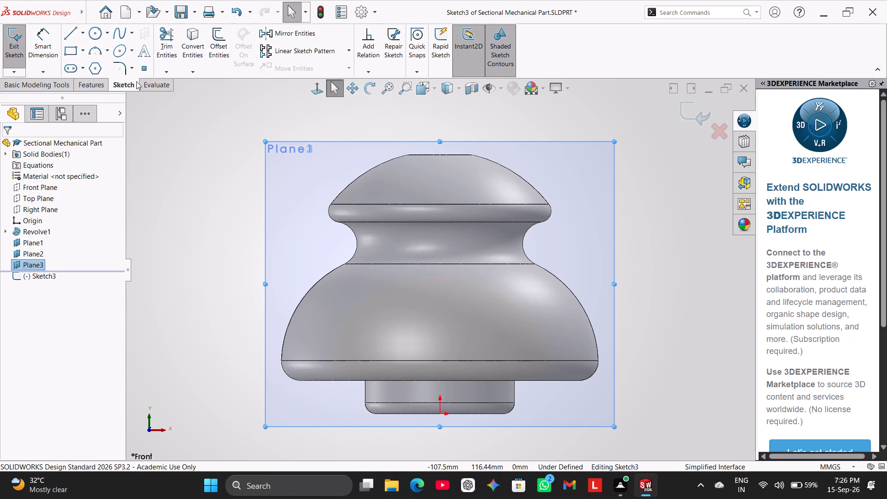
{"action": "left_click", "coordinate": [83, 29]}
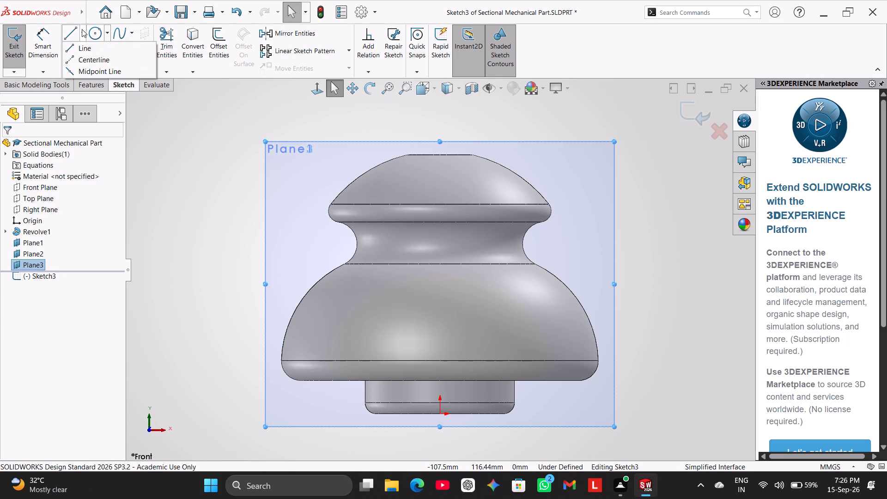
{"action": "left_click", "coordinate": [83, 59]}
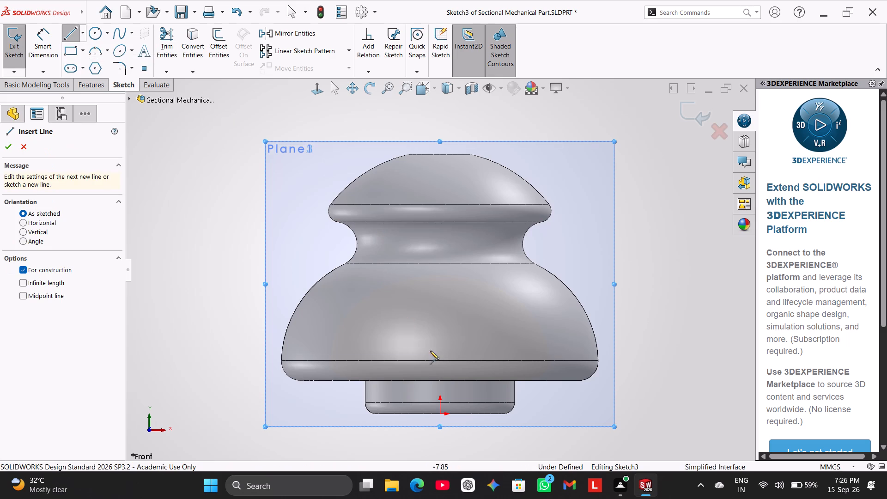
{"action": "left_click", "coordinate": [438, 414]}
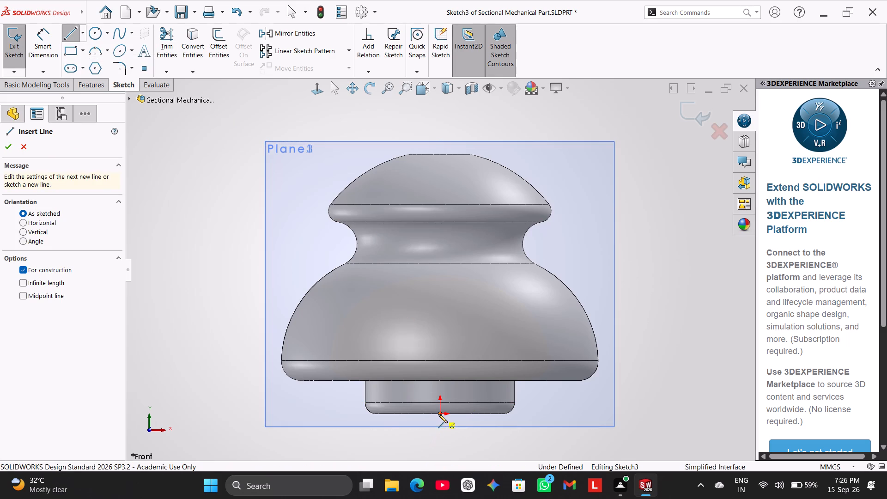
{"action": "left_click", "coordinate": [441, 120]}
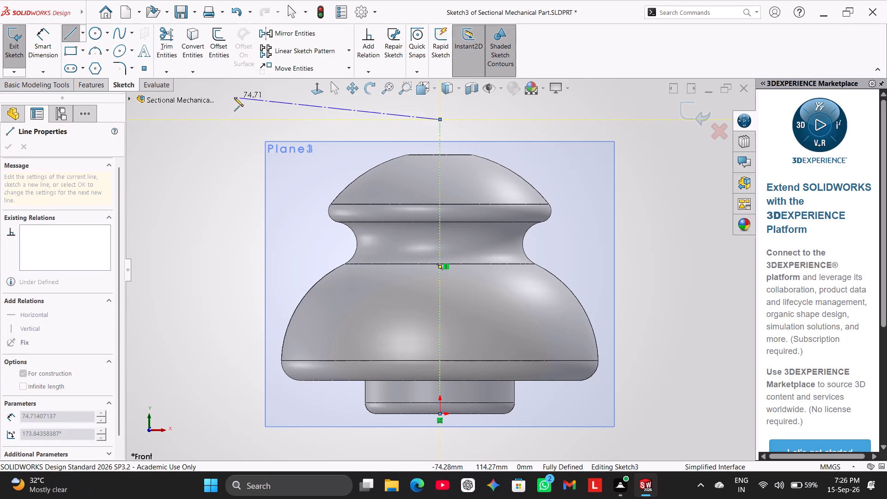
Dimension the vertical centerline's length and set it to 90 mm.
{"action": "left_click", "coordinate": [54, 43]}
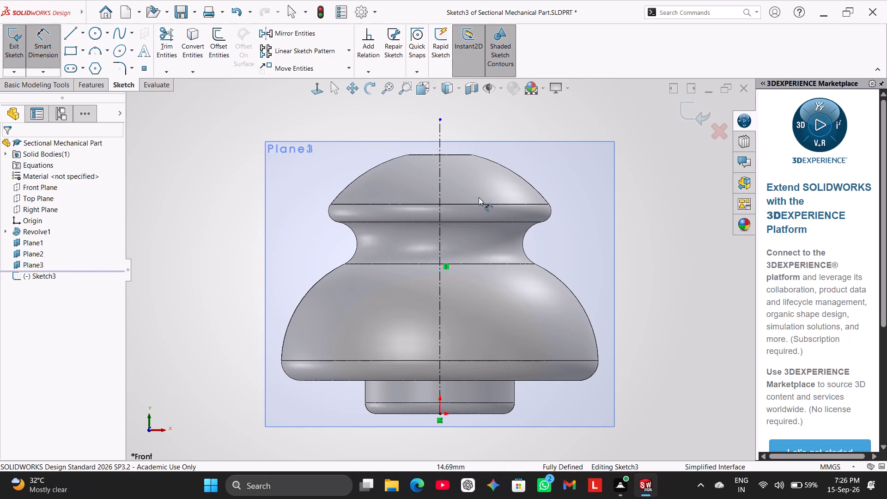
{"action": "left_click", "coordinate": [442, 188]}
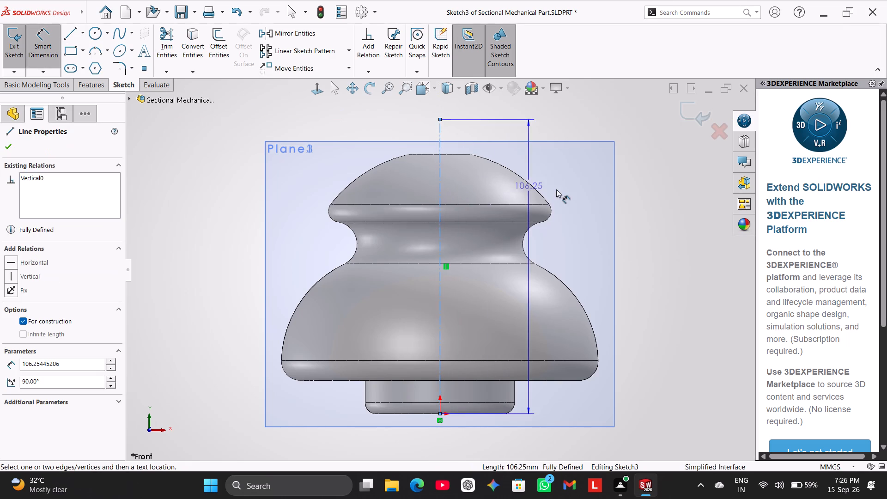
{"action": "left_click", "coordinate": [653, 225]}
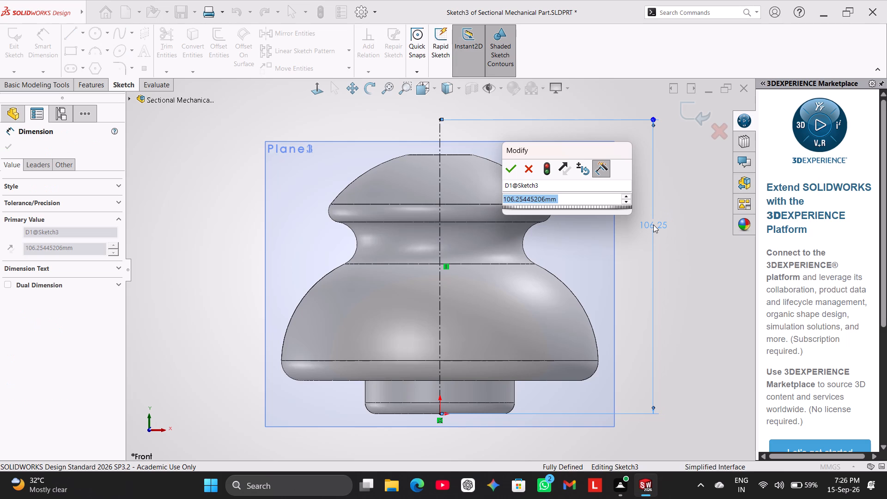
{"action": "type", "text": "90"}
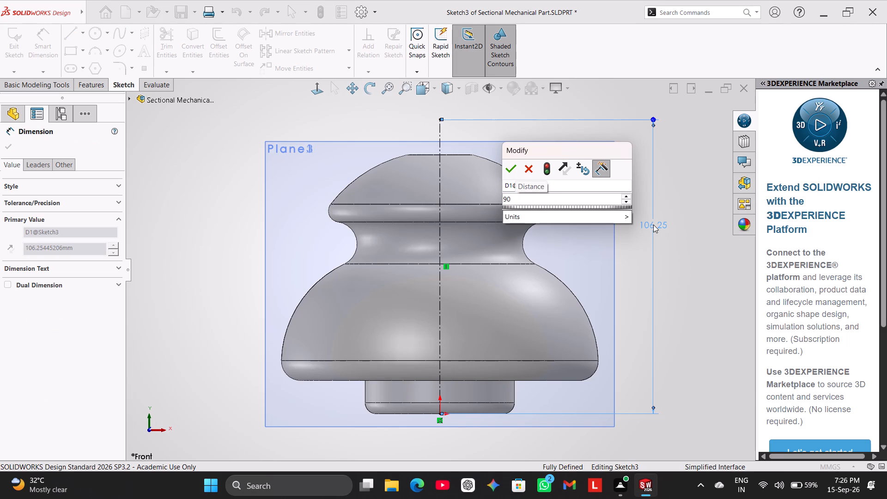
{"action": "key", "text": "Return"}
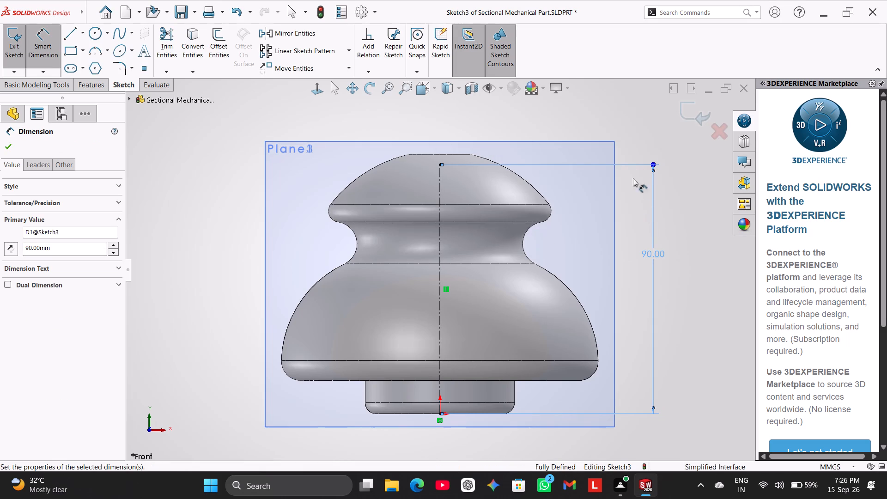
{"action": "left_click", "coordinate": [630, 152]}
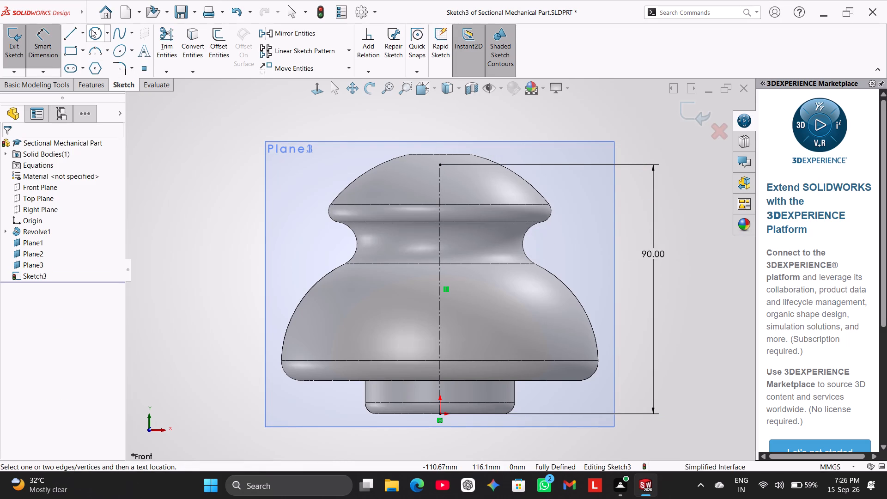
Draw a circle centred on the centerline's upper endpoint, set its diameter to 14 mm, and exit the sketch.
{"action": "left_click", "coordinate": [91, 29]}
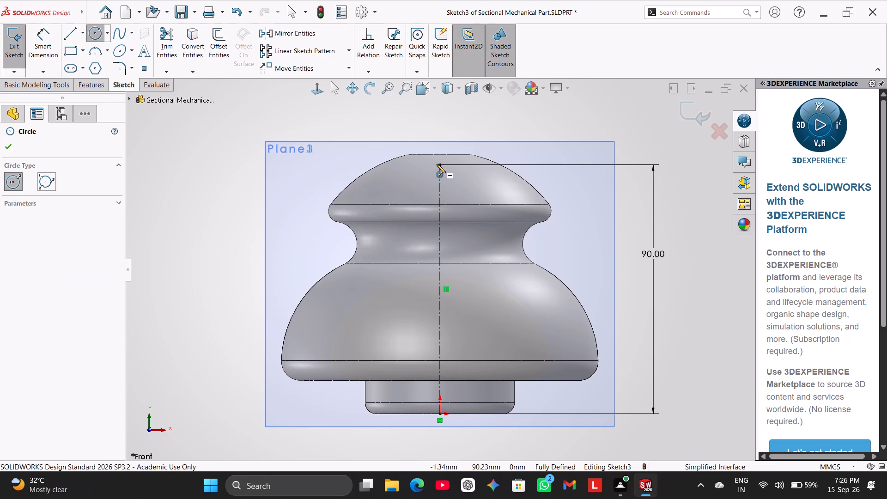
{"action": "left_click", "coordinate": [440, 164]}
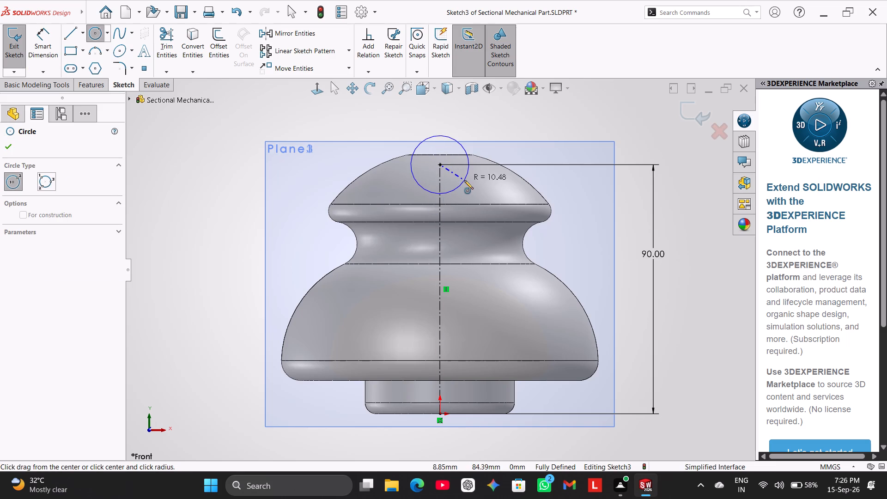
{"action": "left_click", "coordinate": [464, 180]}
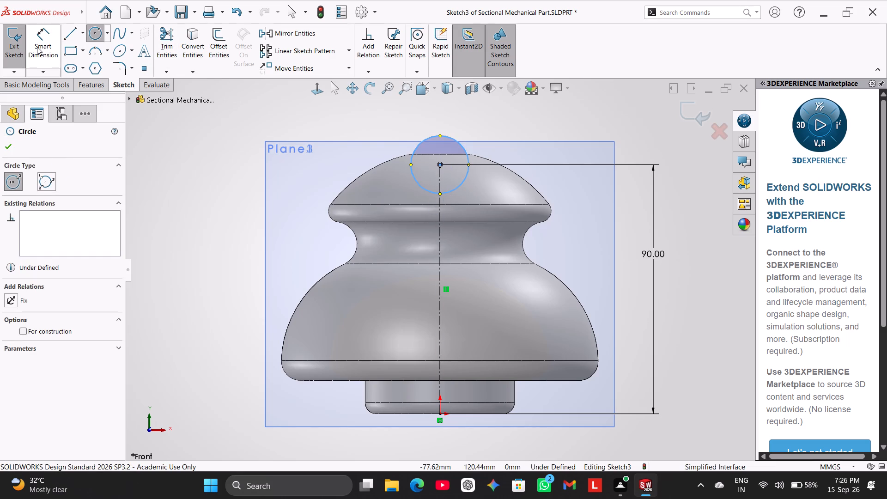
{"action": "left_click", "coordinate": [37, 47]}
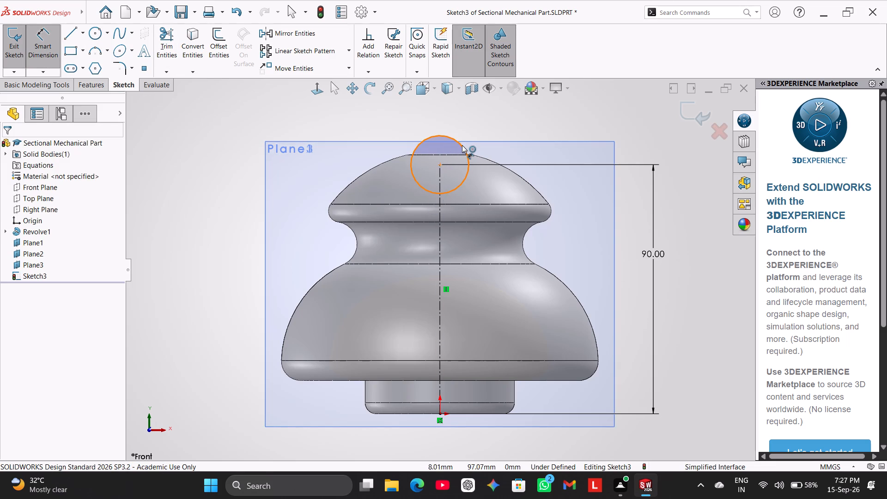
{"action": "left_click", "coordinate": [462, 145]}
{"action": "left_click", "coordinate": [516, 115]}
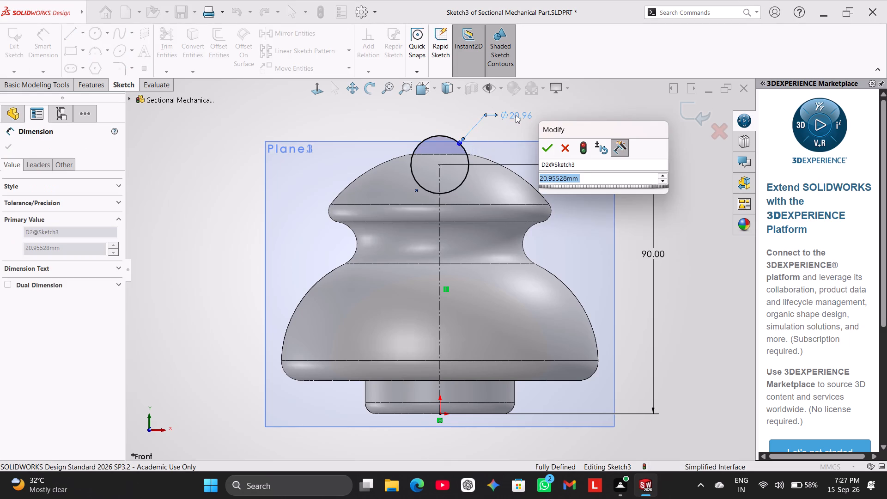
{"action": "type", "text": "14"}
{"action": "key", "text": "Return"}
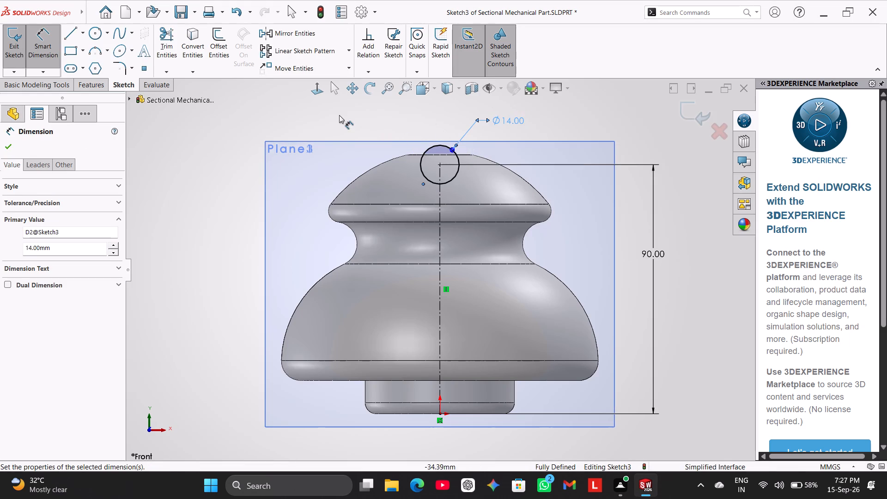
{"action": "left_click", "coordinate": [329, 115]}
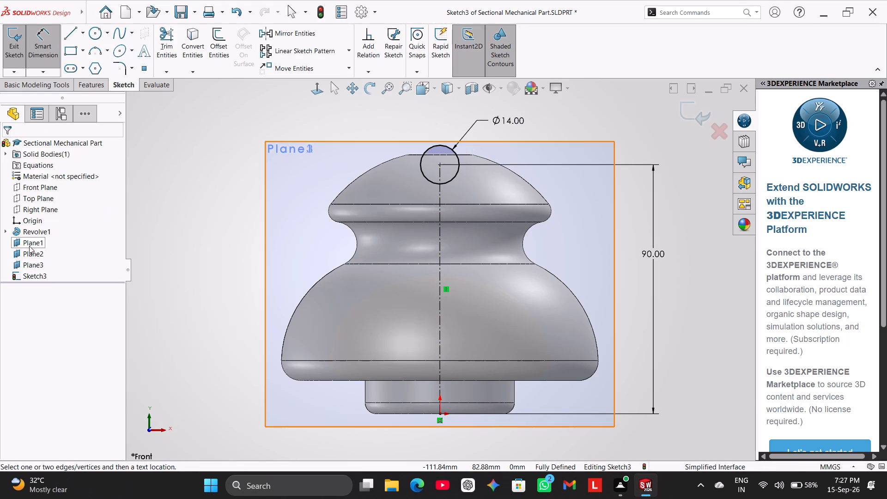
{"action": "left_click", "coordinate": [29, 246]}
{"action": "right_click", "coordinate": [29, 246]}
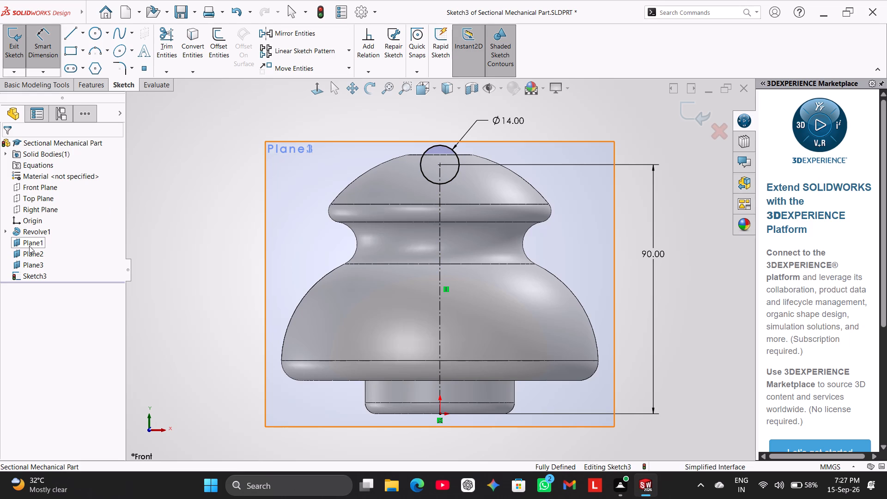
{"action": "left_click", "coordinate": [17, 36]}
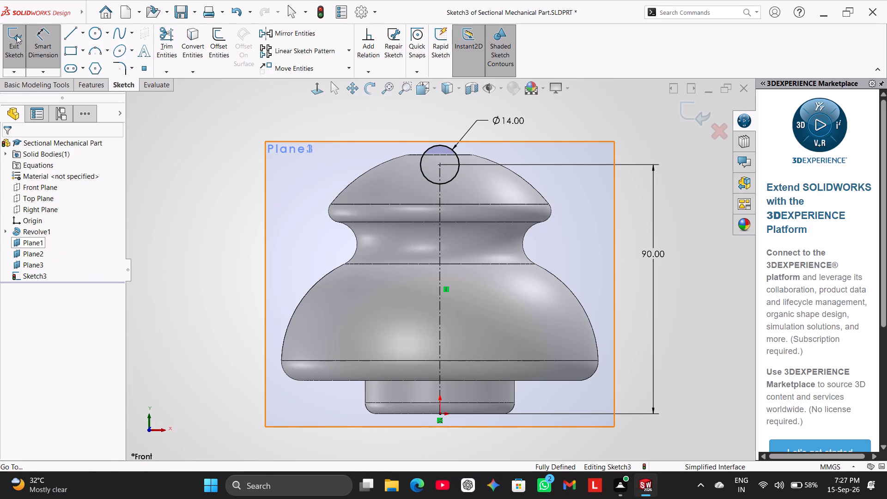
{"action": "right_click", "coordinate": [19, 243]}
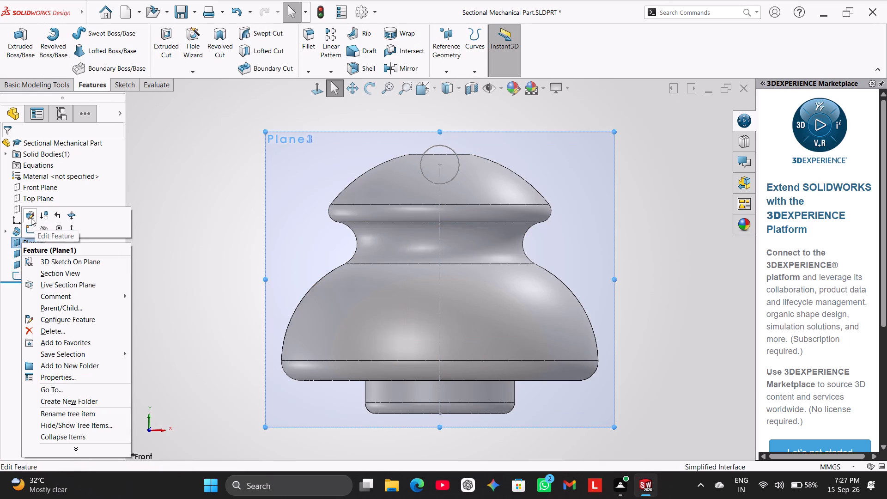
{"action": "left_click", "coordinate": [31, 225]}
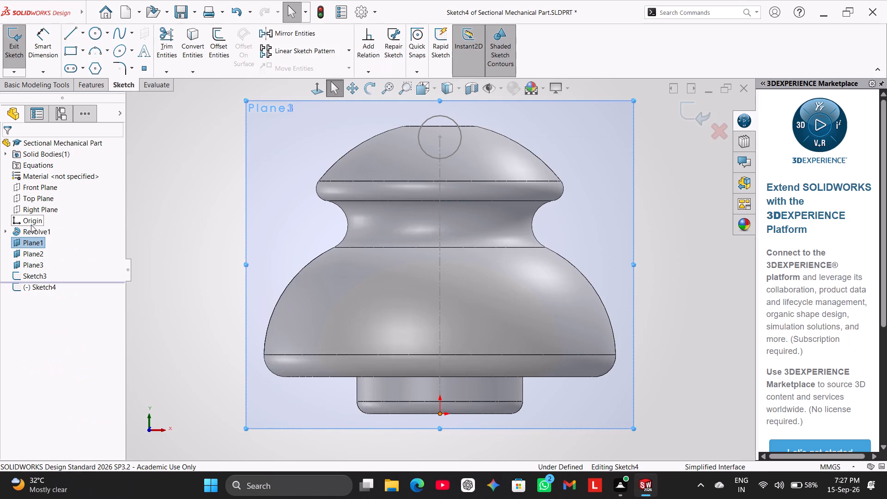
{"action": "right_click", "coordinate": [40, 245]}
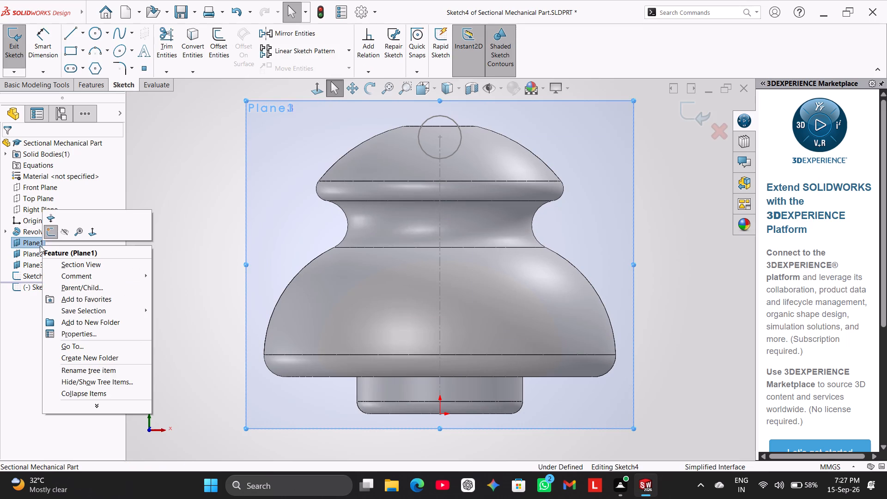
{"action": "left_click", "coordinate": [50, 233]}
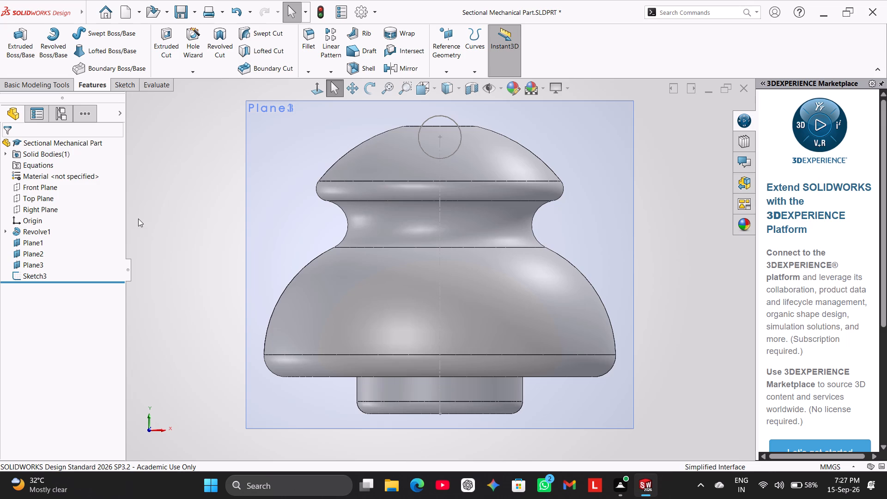
Start a new sketch on Plane1.
{"action": "left_click_drag", "start_coordinate": [152, 221], "coordinate": [173, 237]}
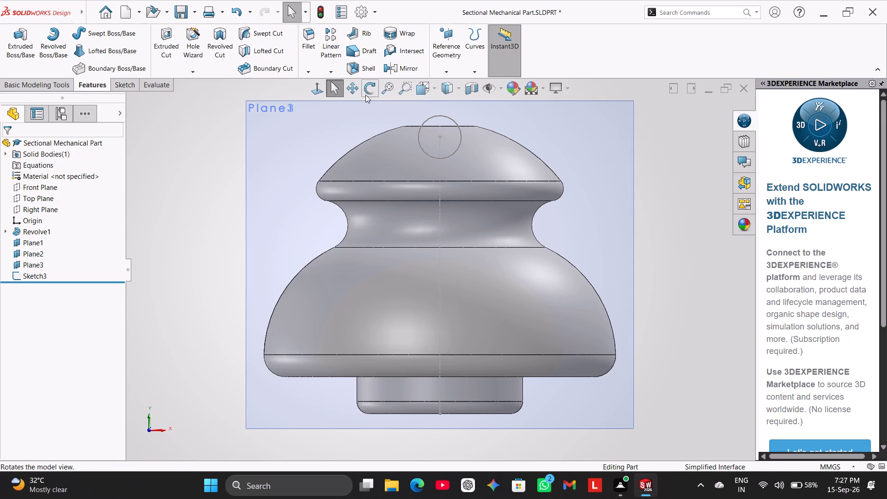
{"action": "left_click", "coordinate": [365, 95]}
{"action": "left_click_drag", "start_coordinate": [180, 180], "coordinate": [210, 236]}
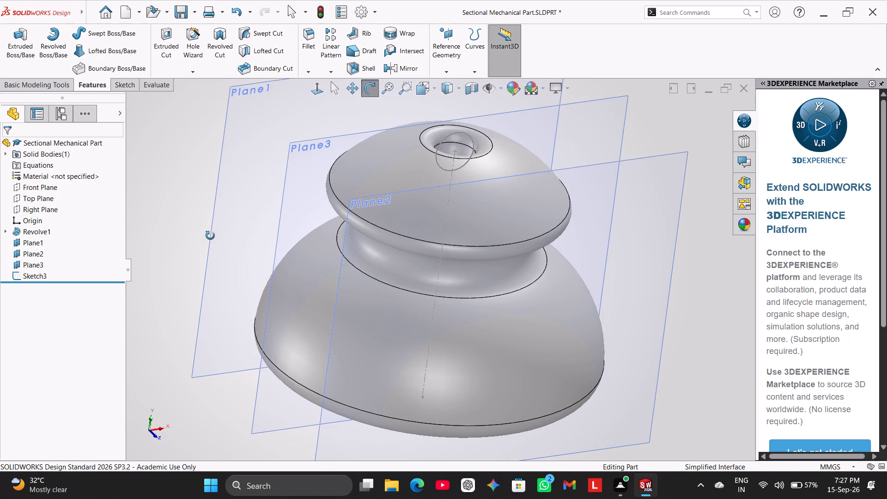
{"action": "left_click_drag", "start_coordinate": [210, 236], "coordinate": [196, 216]}
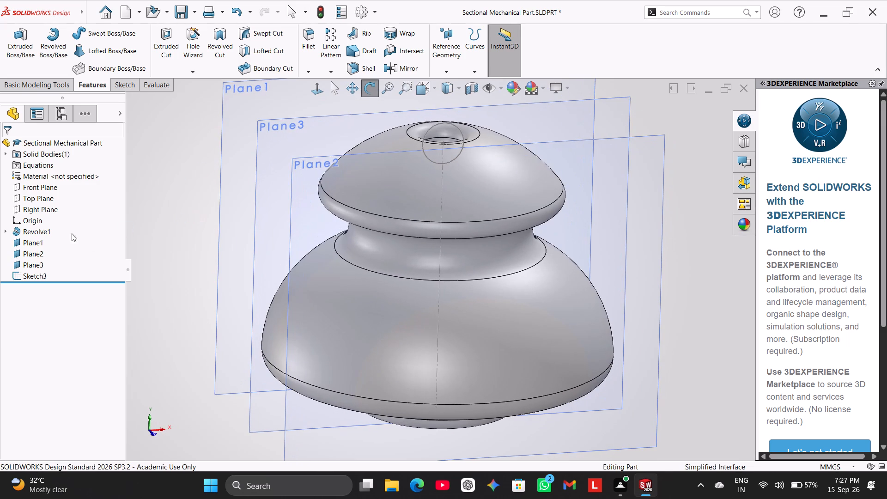
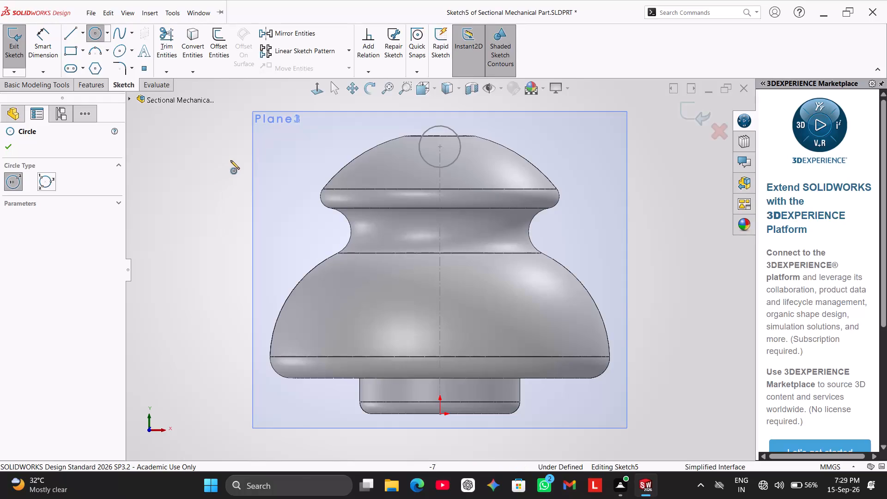
Draw a circle about 12 mm in diameter, centred on the vertical centerline about 71 mm above the origin.
{"action": "left_click", "coordinate": [441, 198]}
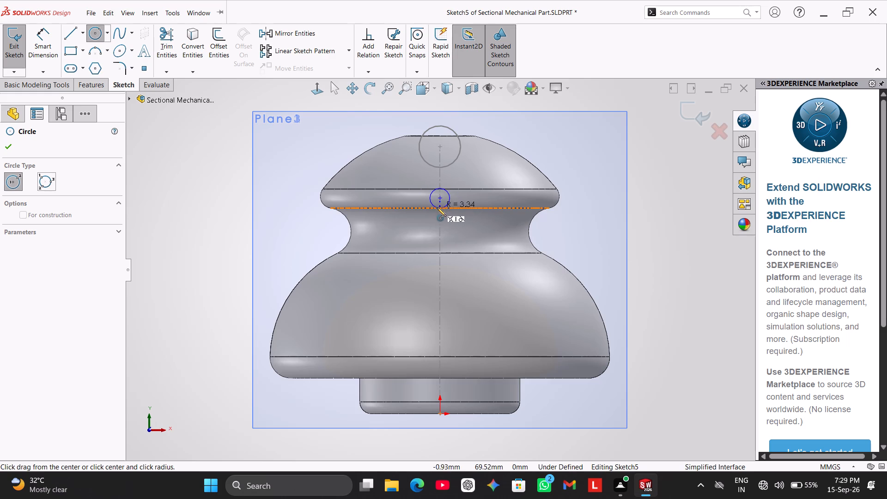
{"action": "left_click", "coordinate": [91, 39]}
{"action": "left_click", "coordinate": [91, 39]}
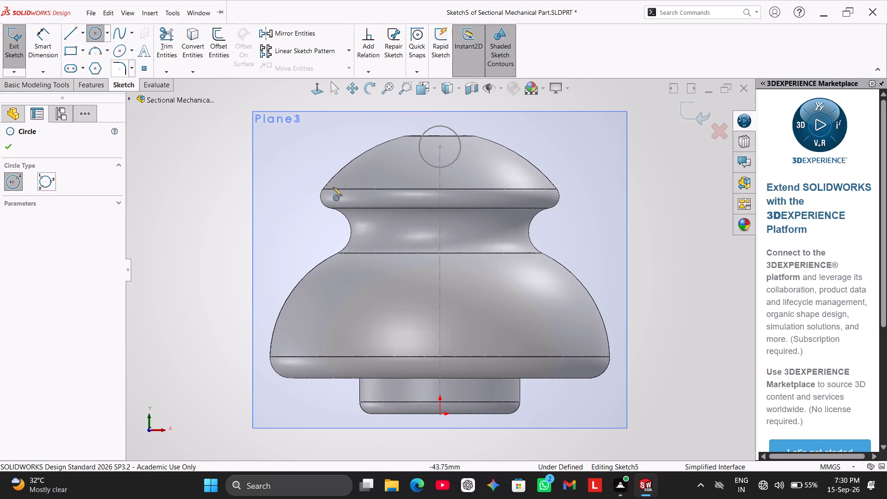
{"action": "left_click", "coordinate": [440, 203]}
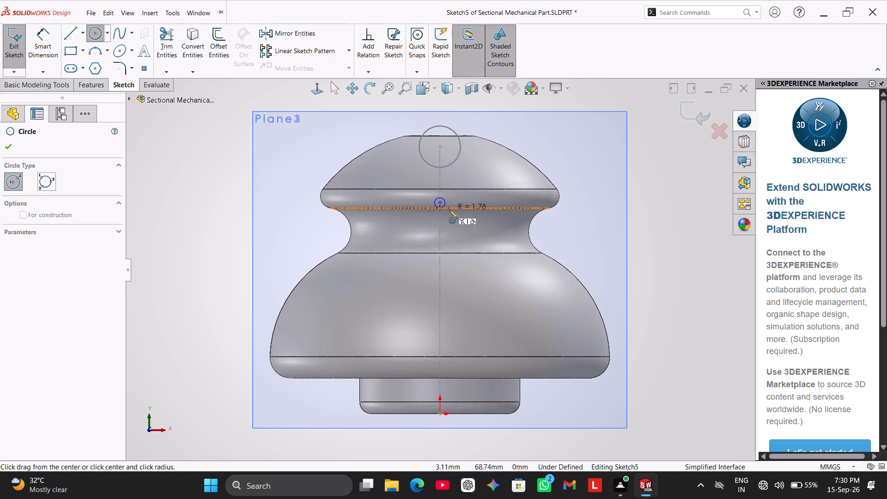
{"action": "left_click", "coordinate": [456, 213]}
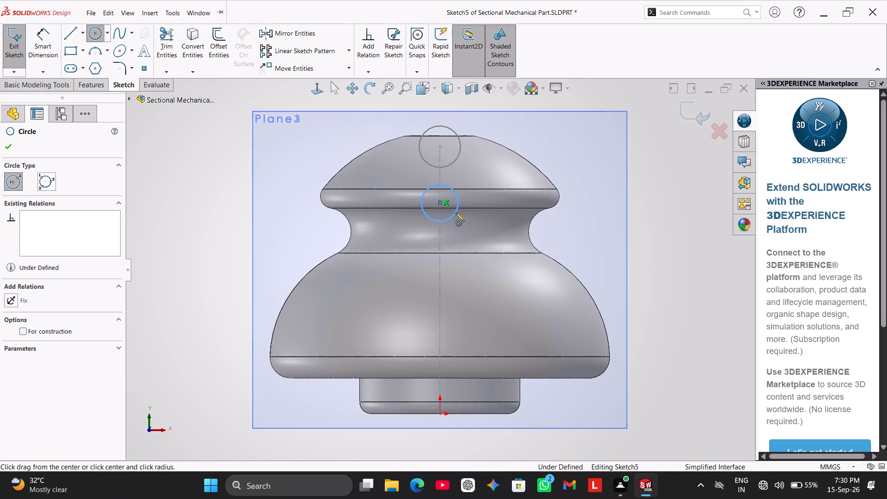
Dimension the new circle's diameter, set it to 8 mm, and exit the Plane1 sketch.
{"action": "left_click", "coordinate": [53, 46]}
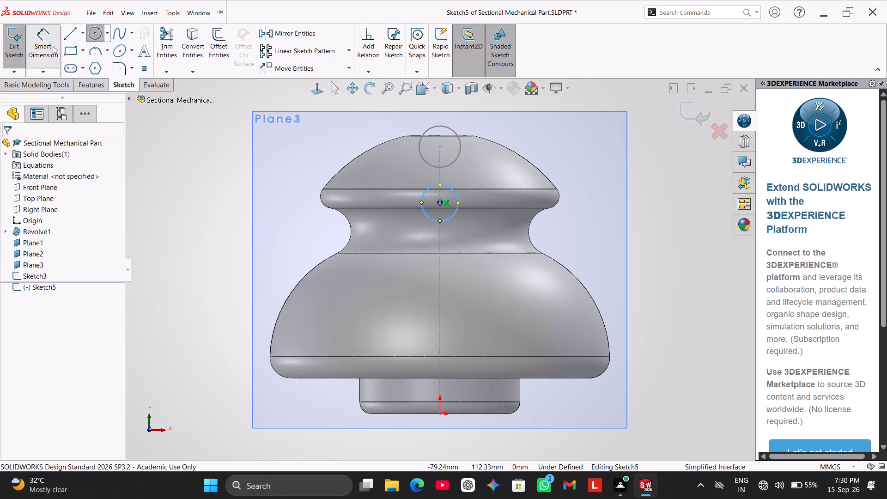
{"action": "left_click", "coordinate": [455, 191]}
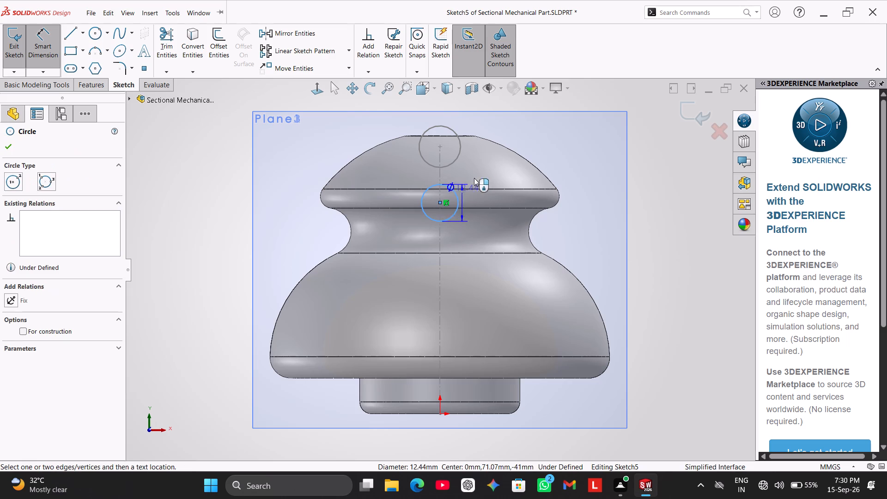
{"action": "left_click", "coordinate": [498, 167]}
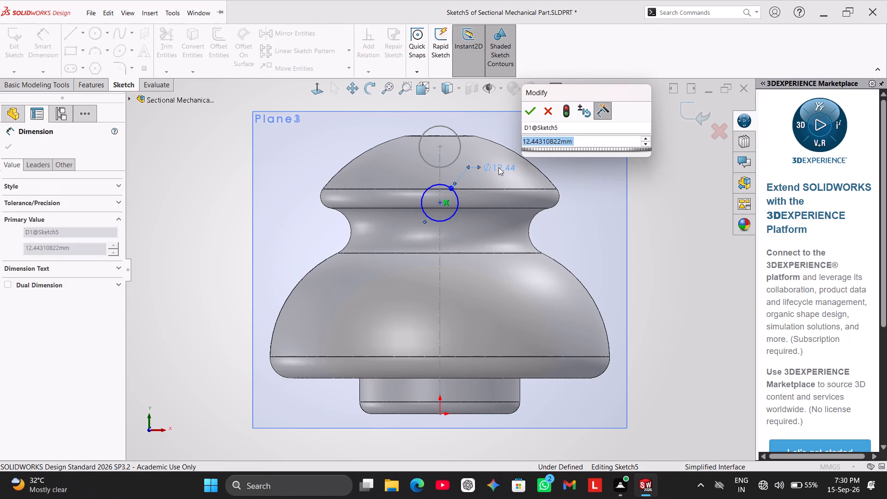
{"action": "key", "text": "8"}
{"action": "key", "text": "Return"}
{"action": "left_click", "coordinate": [152, 243]}
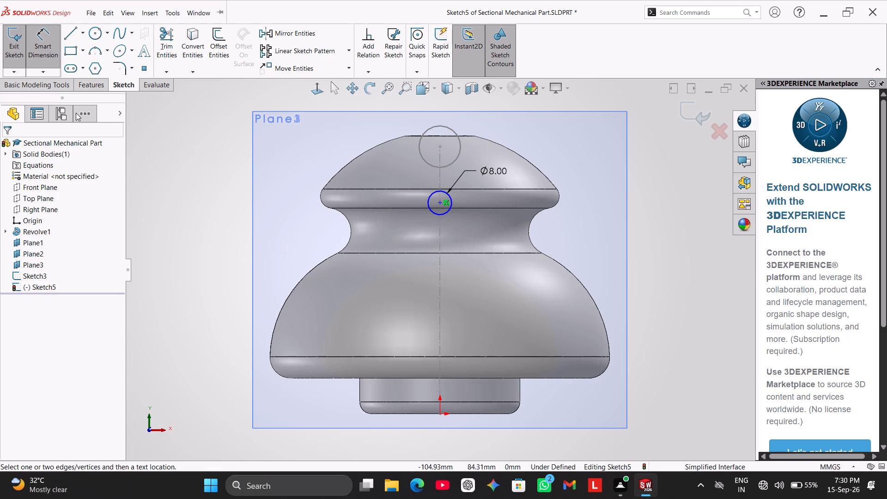
{"action": "left_click", "coordinate": [42, 57]}
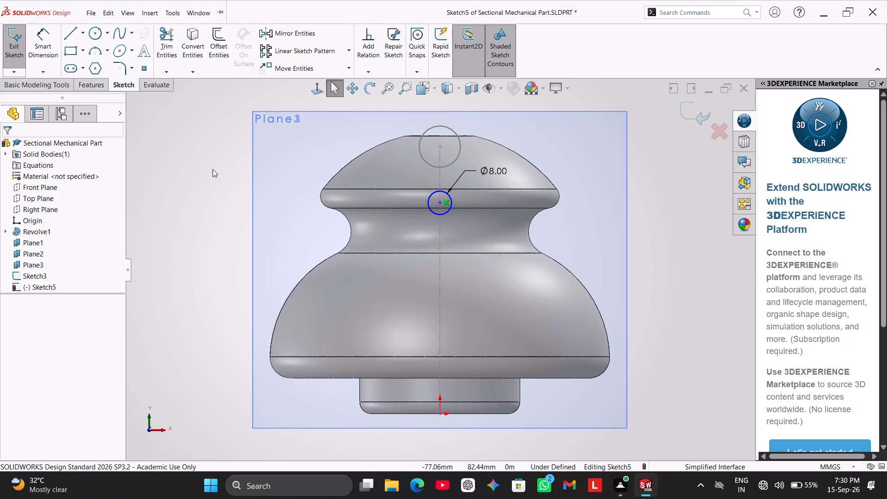
{"action": "left_click", "coordinate": [369, 86]}
{"action": "left_click_drag", "start_coordinate": [213, 200], "coordinate": [275, 198]}
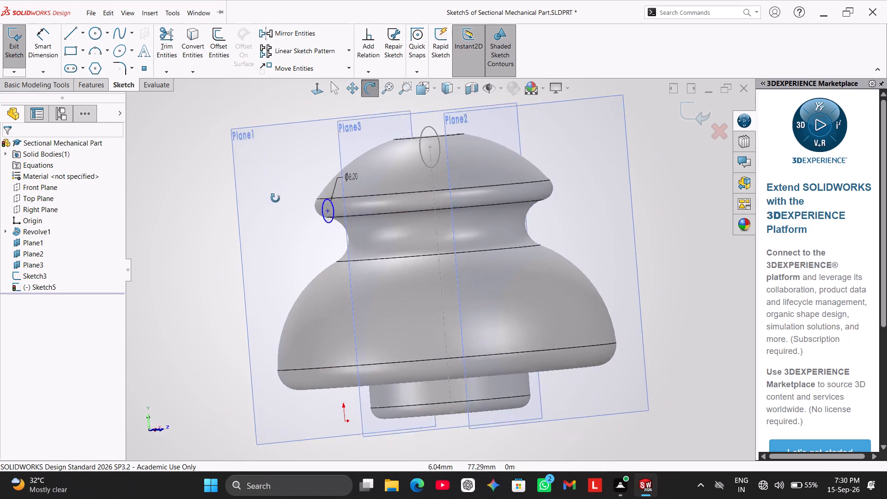
{"action": "left_click_drag", "start_coordinate": [275, 198], "coordinate": [290, 219]}
{"action": "left_click", "coordinate": [231, 225]}
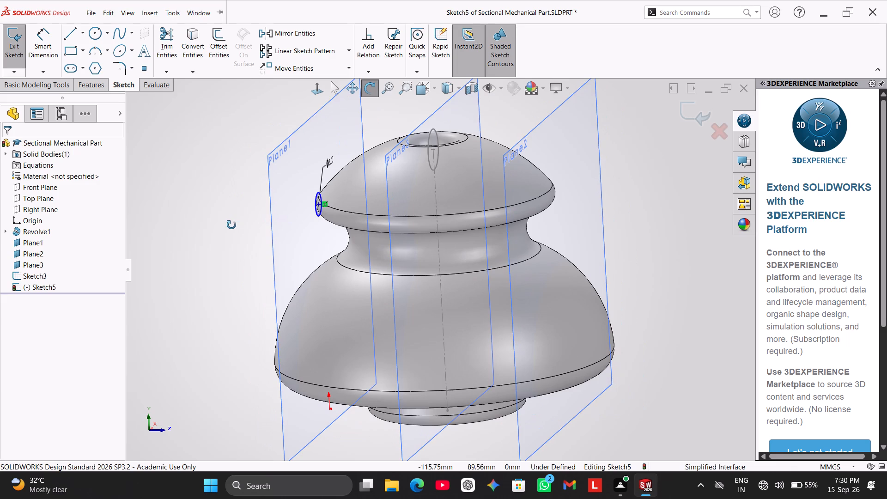
{"action": "left_click", "coordinate": [12, 52]}
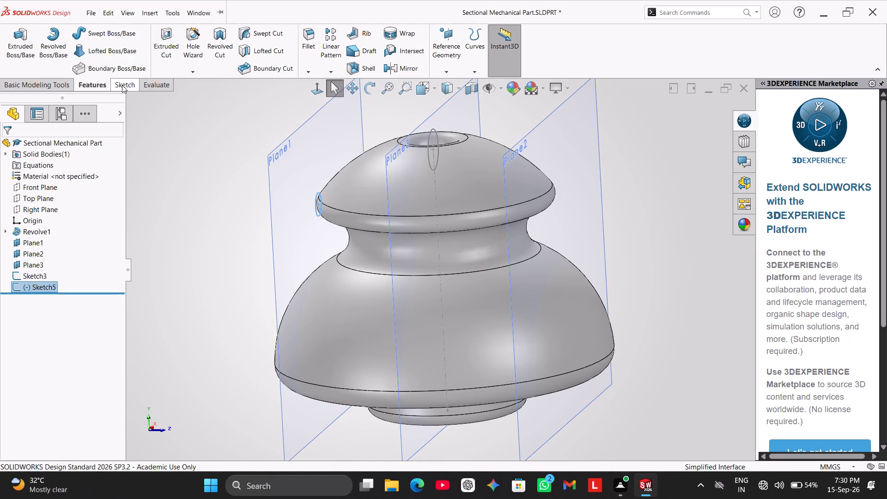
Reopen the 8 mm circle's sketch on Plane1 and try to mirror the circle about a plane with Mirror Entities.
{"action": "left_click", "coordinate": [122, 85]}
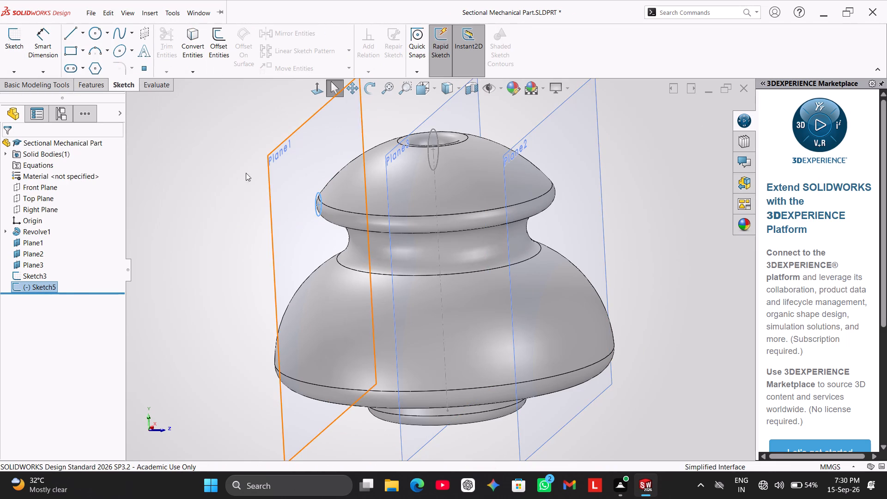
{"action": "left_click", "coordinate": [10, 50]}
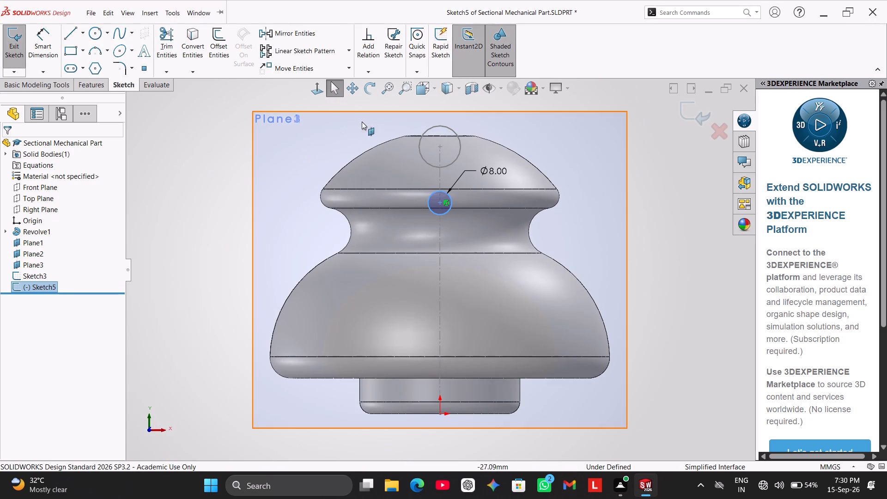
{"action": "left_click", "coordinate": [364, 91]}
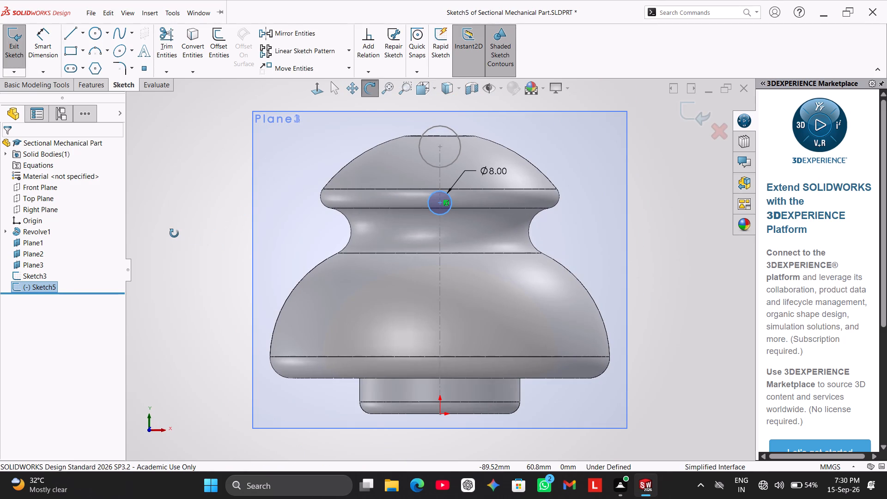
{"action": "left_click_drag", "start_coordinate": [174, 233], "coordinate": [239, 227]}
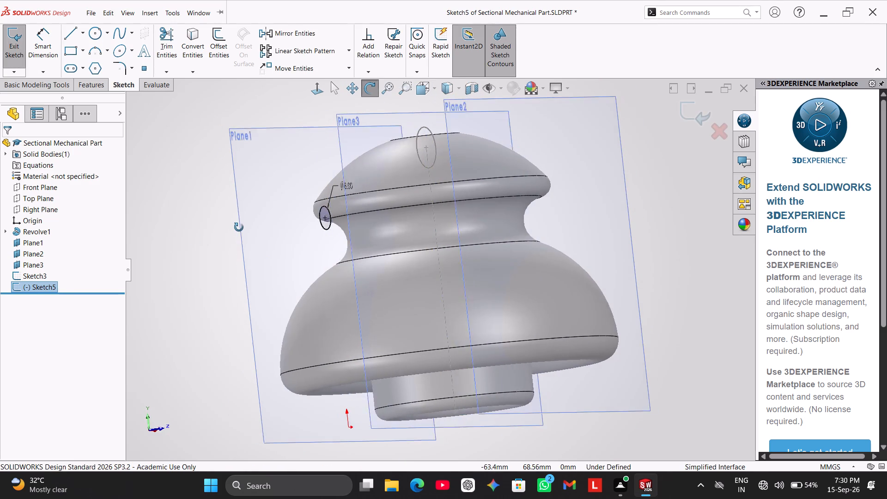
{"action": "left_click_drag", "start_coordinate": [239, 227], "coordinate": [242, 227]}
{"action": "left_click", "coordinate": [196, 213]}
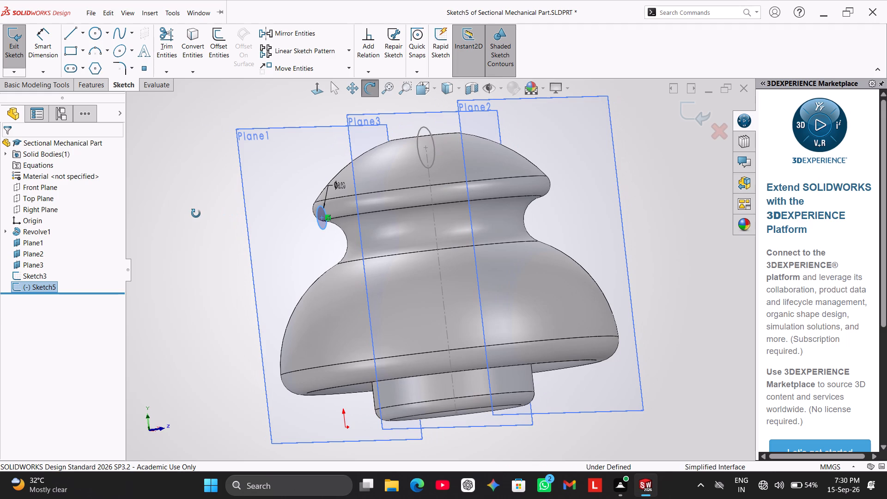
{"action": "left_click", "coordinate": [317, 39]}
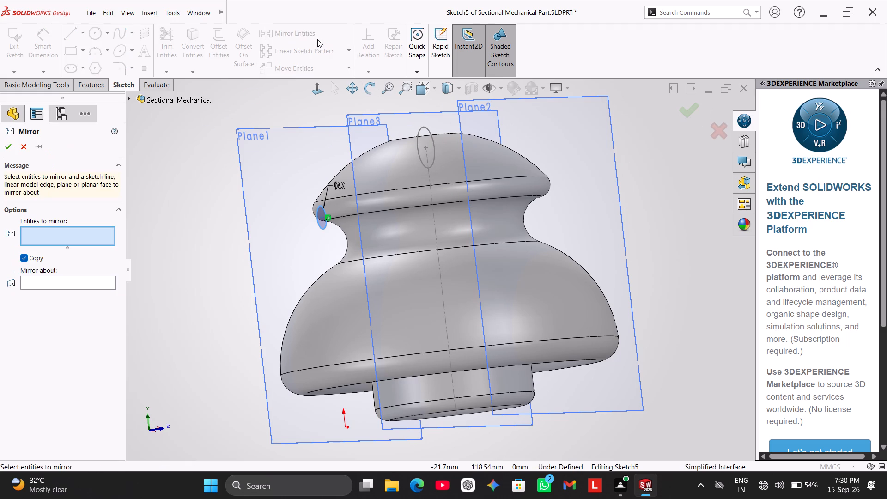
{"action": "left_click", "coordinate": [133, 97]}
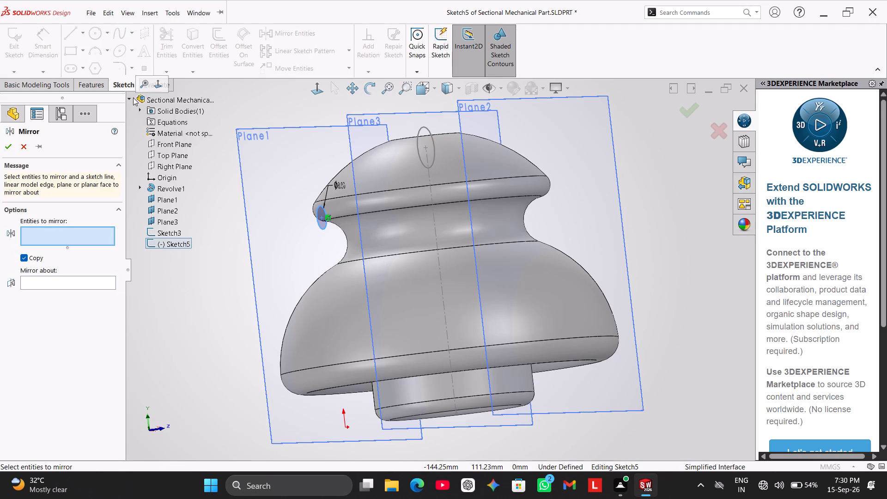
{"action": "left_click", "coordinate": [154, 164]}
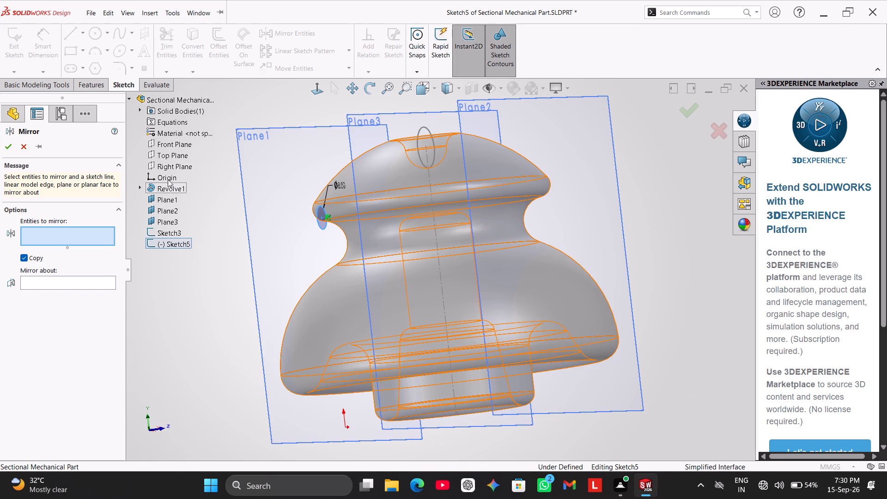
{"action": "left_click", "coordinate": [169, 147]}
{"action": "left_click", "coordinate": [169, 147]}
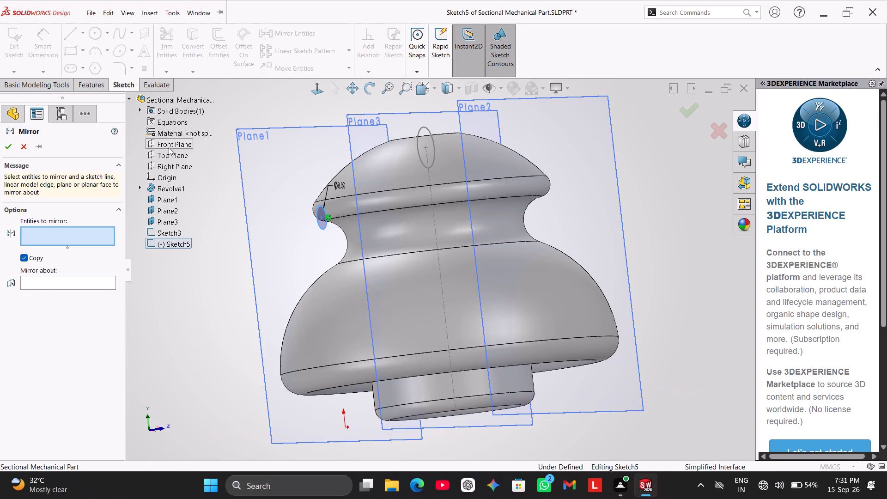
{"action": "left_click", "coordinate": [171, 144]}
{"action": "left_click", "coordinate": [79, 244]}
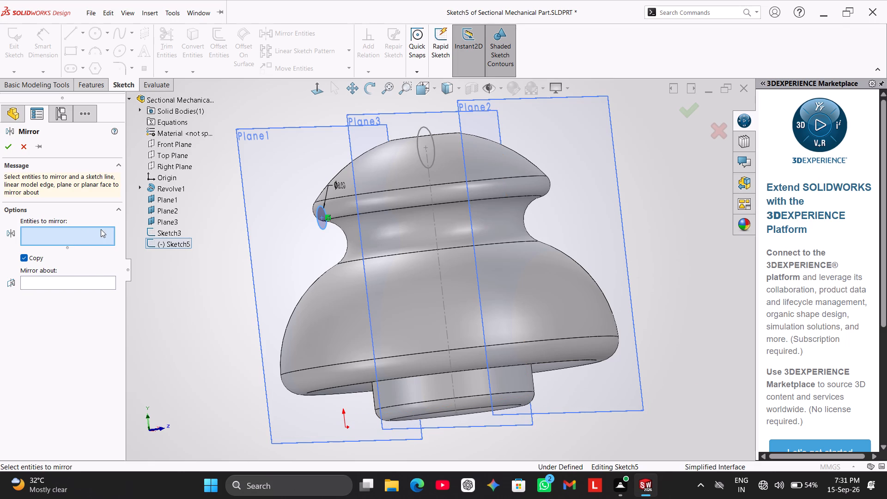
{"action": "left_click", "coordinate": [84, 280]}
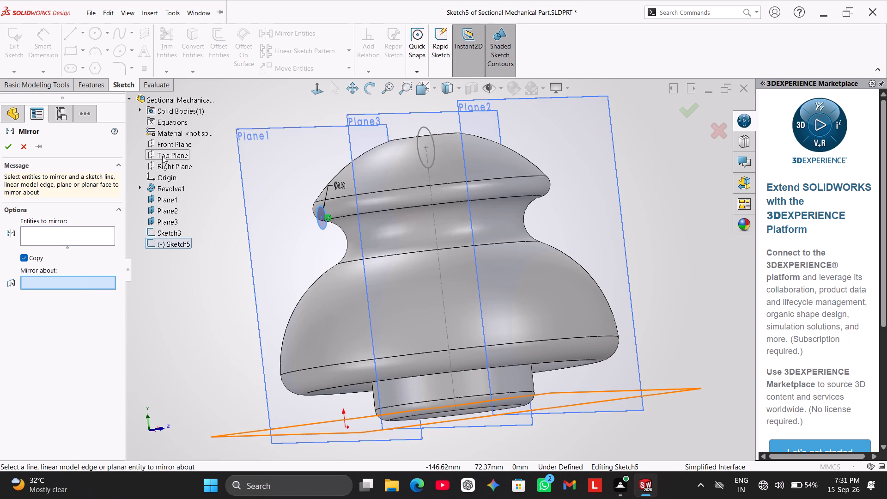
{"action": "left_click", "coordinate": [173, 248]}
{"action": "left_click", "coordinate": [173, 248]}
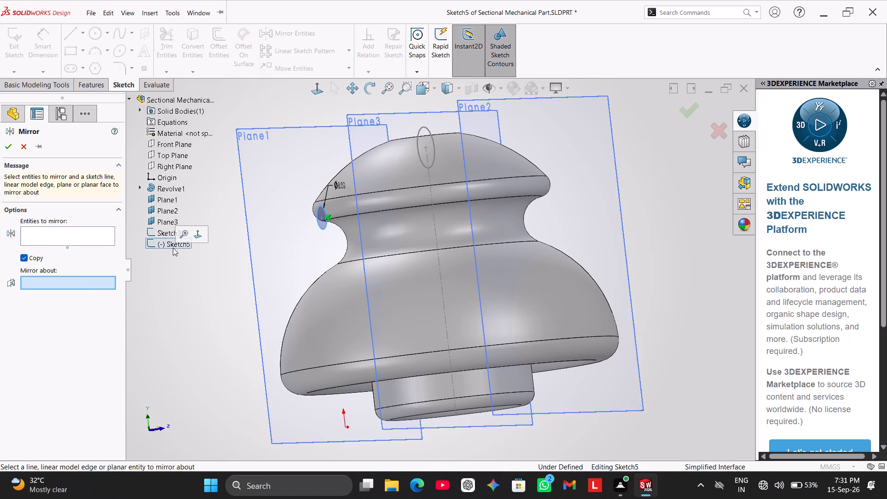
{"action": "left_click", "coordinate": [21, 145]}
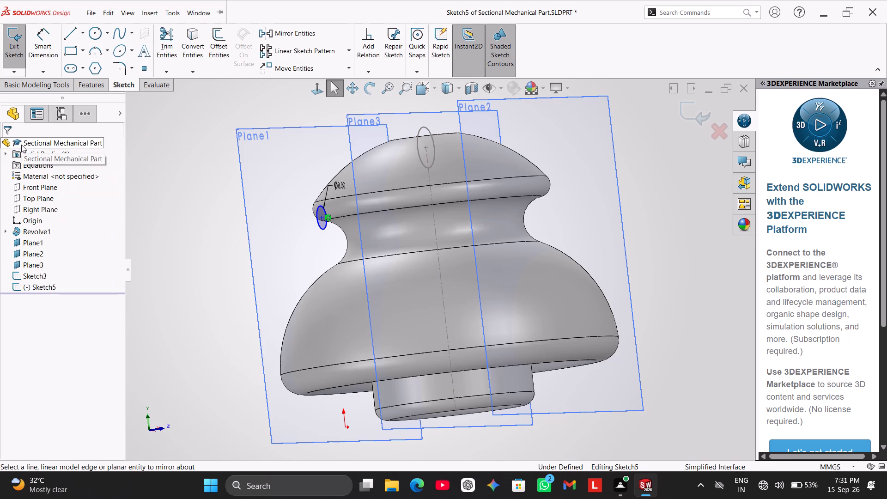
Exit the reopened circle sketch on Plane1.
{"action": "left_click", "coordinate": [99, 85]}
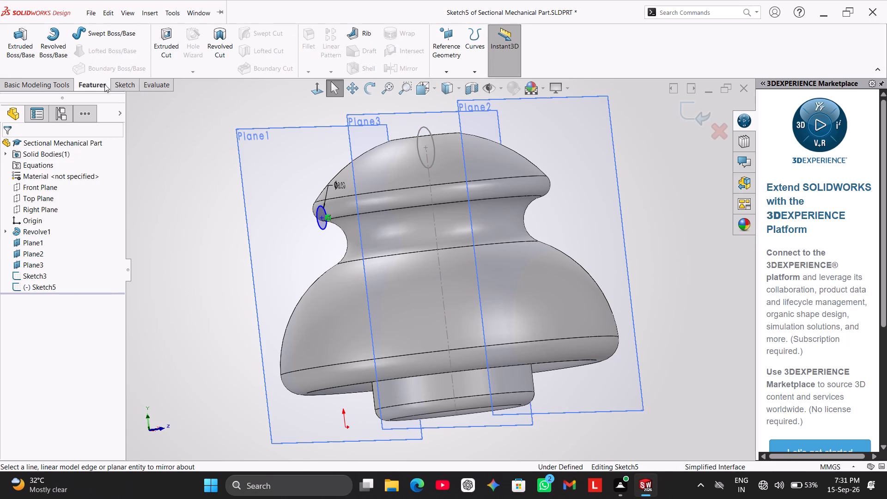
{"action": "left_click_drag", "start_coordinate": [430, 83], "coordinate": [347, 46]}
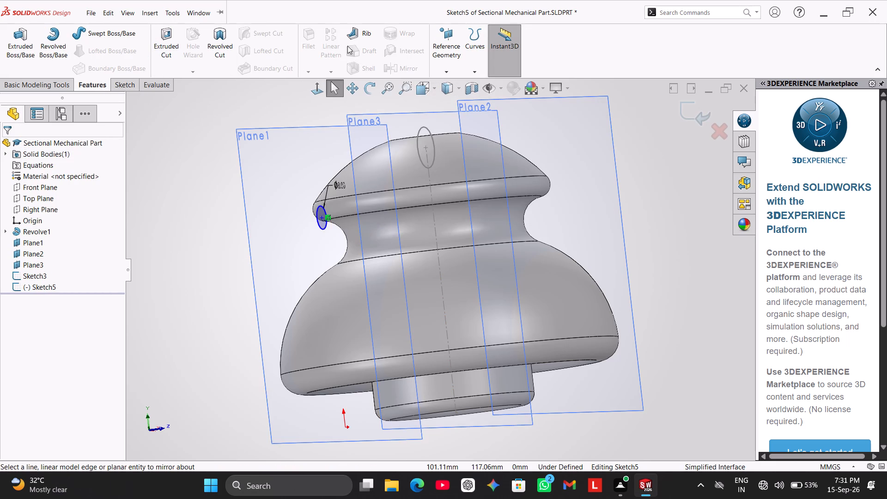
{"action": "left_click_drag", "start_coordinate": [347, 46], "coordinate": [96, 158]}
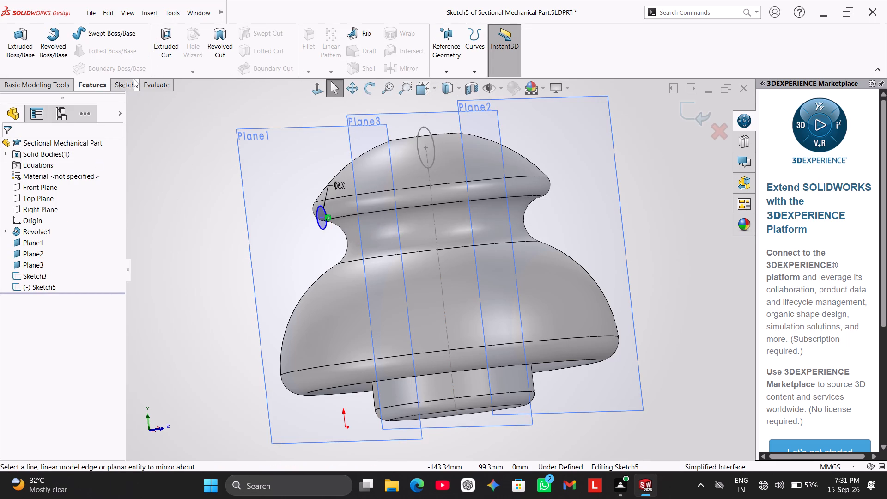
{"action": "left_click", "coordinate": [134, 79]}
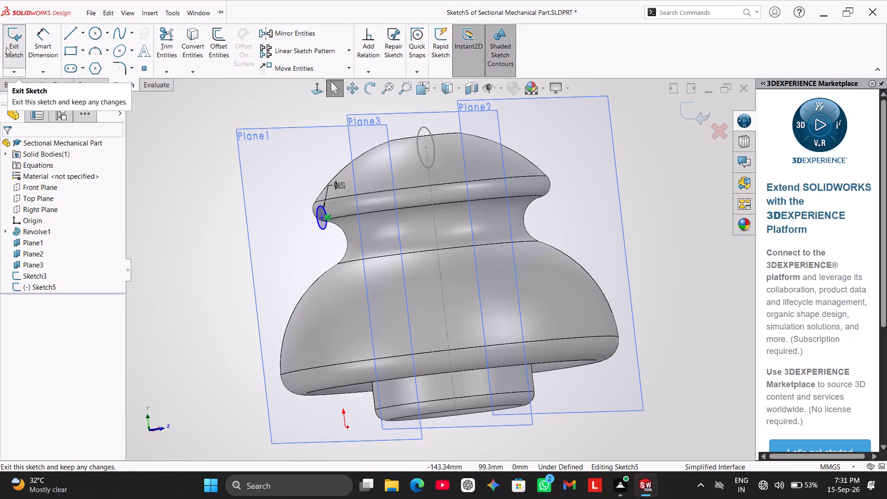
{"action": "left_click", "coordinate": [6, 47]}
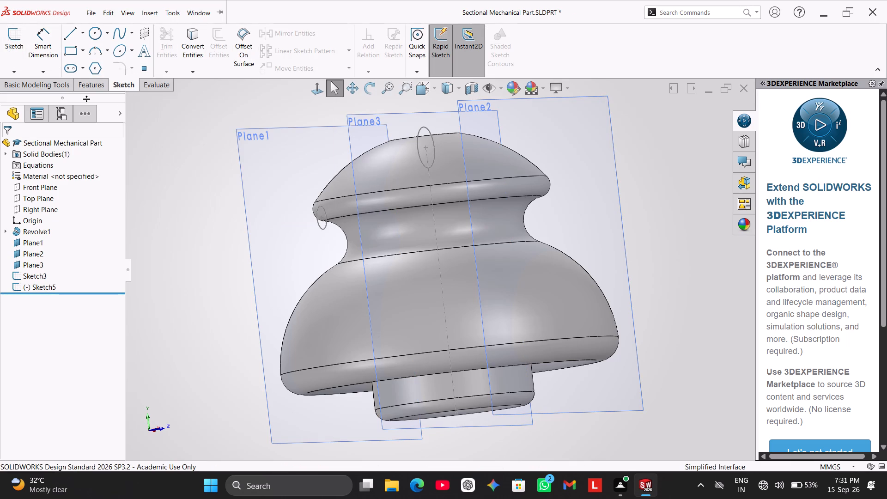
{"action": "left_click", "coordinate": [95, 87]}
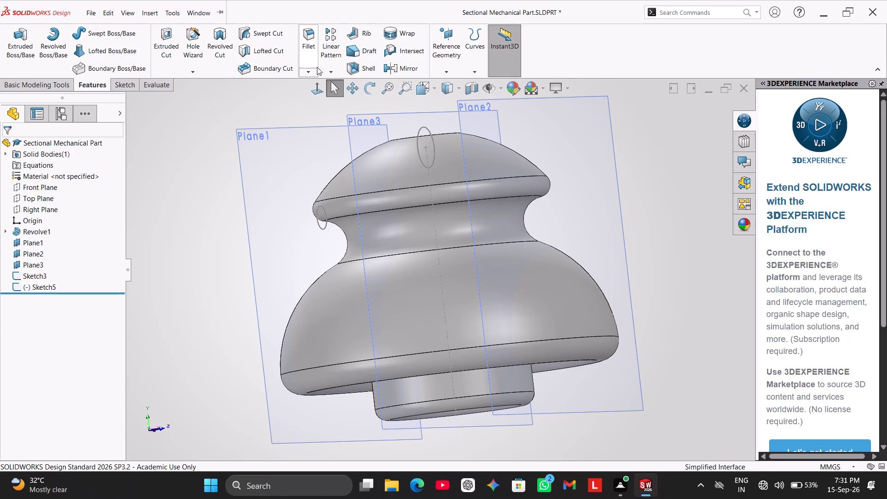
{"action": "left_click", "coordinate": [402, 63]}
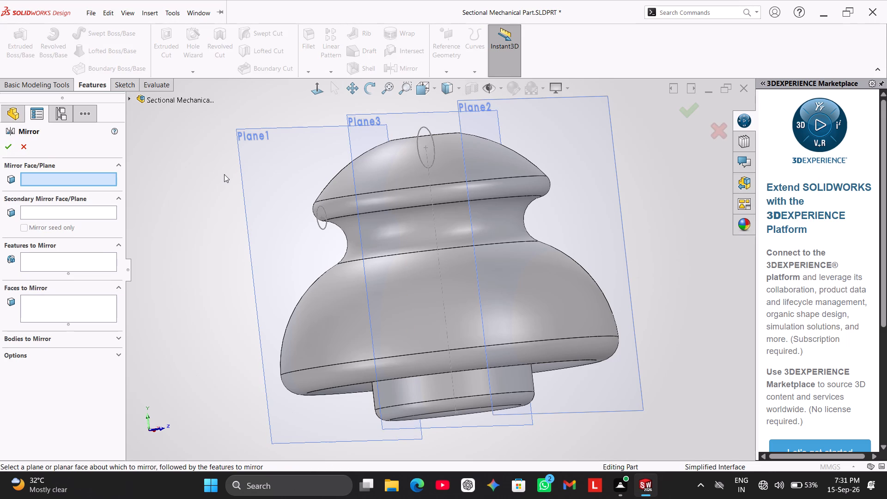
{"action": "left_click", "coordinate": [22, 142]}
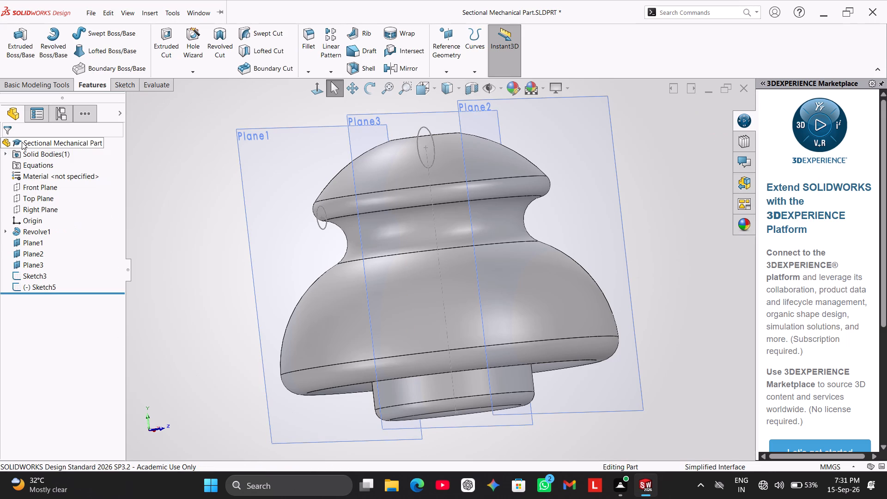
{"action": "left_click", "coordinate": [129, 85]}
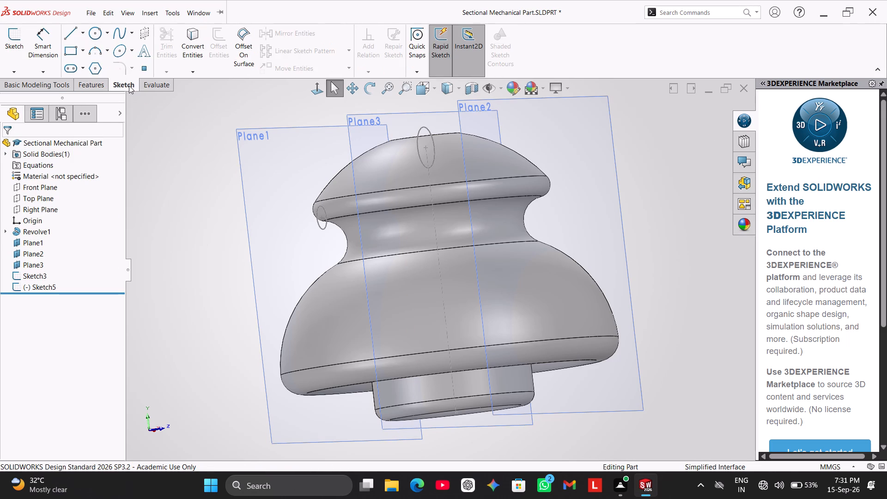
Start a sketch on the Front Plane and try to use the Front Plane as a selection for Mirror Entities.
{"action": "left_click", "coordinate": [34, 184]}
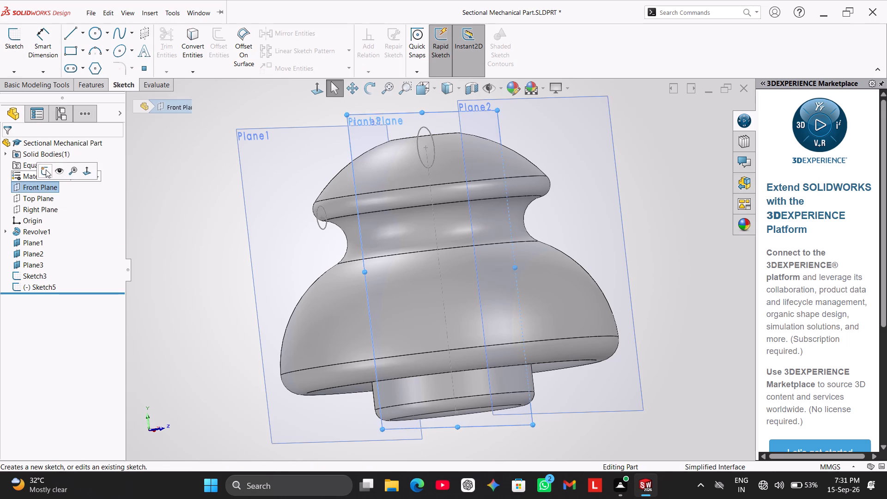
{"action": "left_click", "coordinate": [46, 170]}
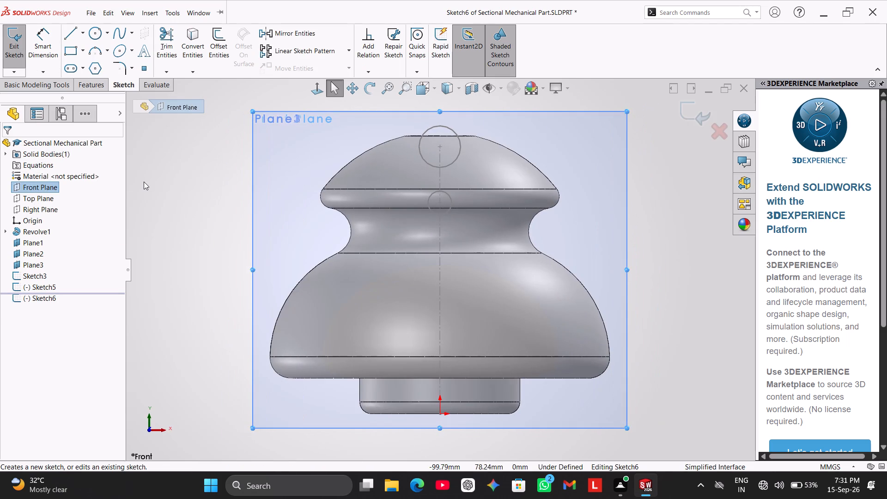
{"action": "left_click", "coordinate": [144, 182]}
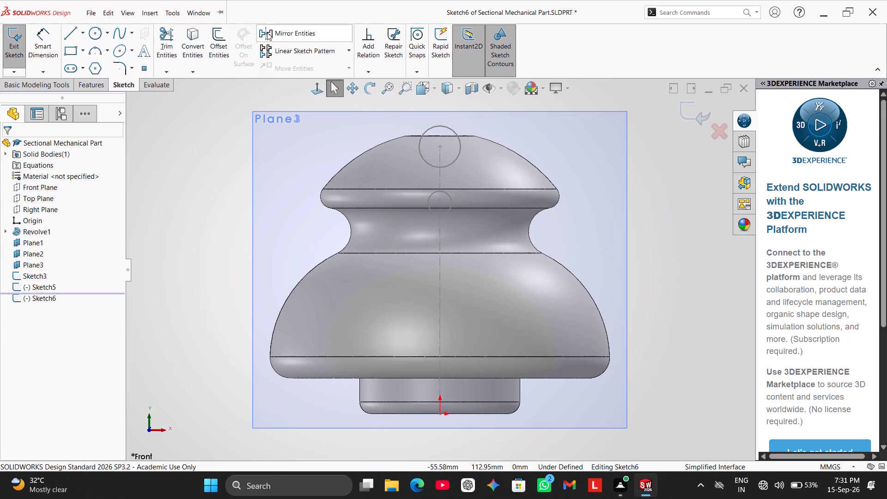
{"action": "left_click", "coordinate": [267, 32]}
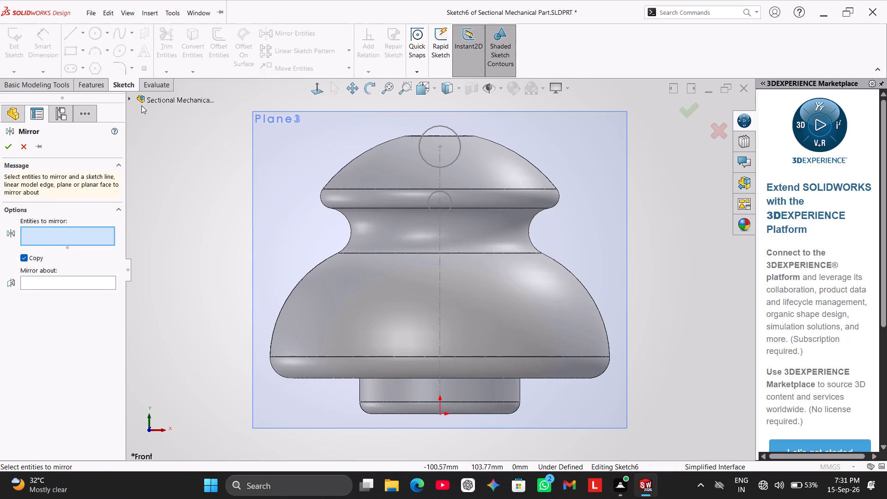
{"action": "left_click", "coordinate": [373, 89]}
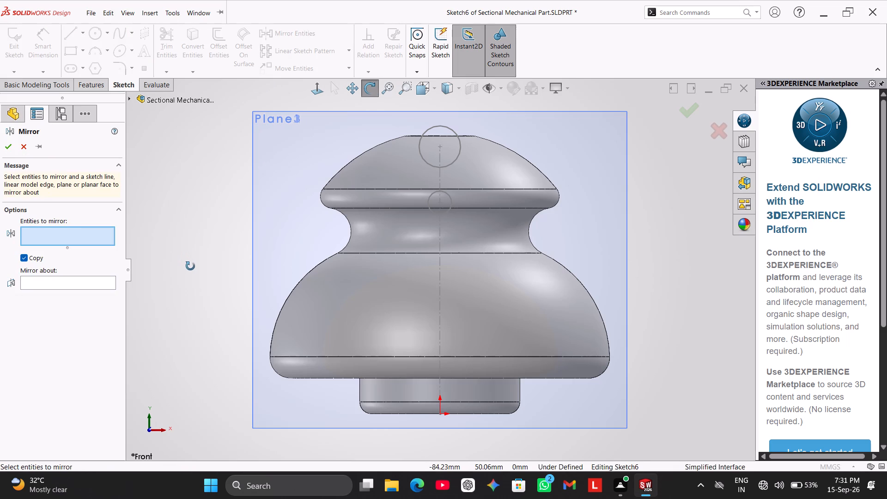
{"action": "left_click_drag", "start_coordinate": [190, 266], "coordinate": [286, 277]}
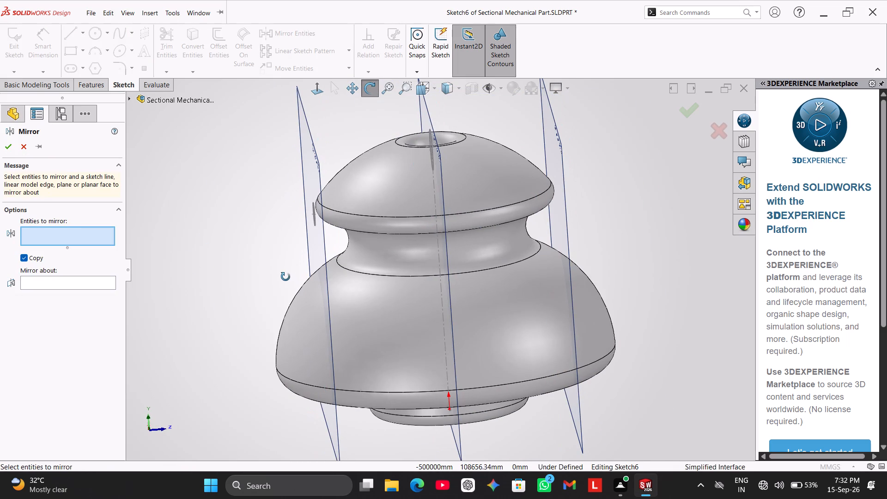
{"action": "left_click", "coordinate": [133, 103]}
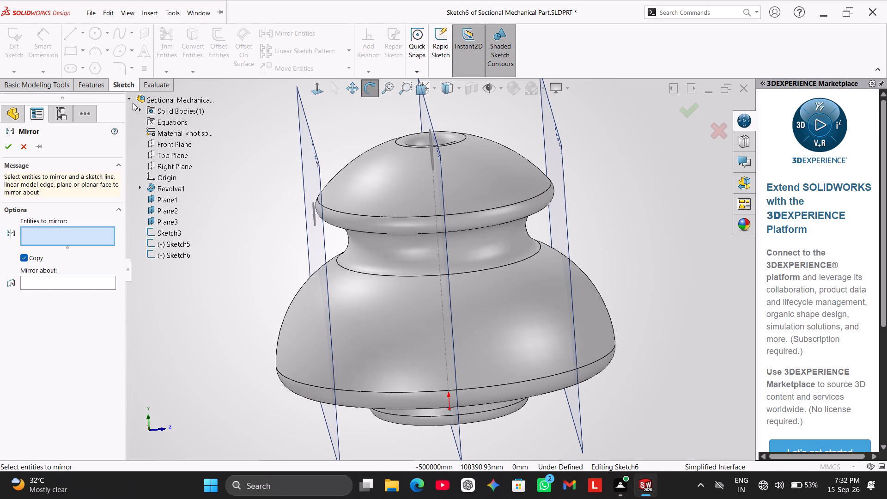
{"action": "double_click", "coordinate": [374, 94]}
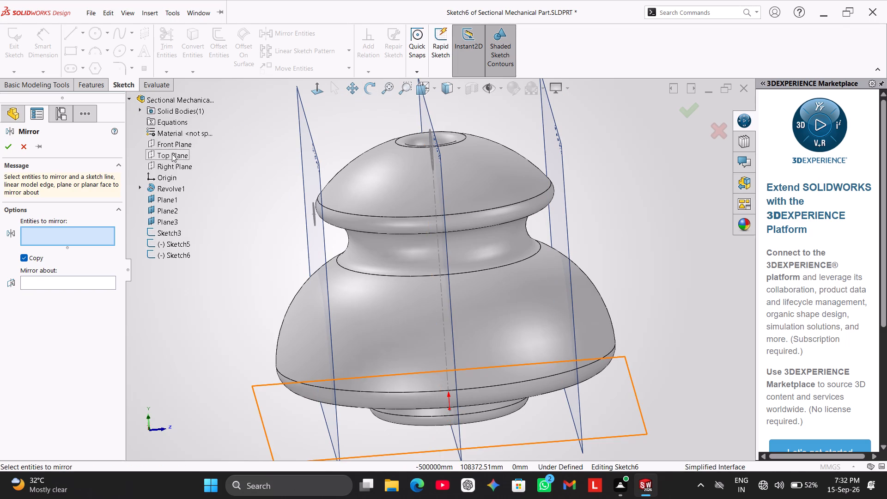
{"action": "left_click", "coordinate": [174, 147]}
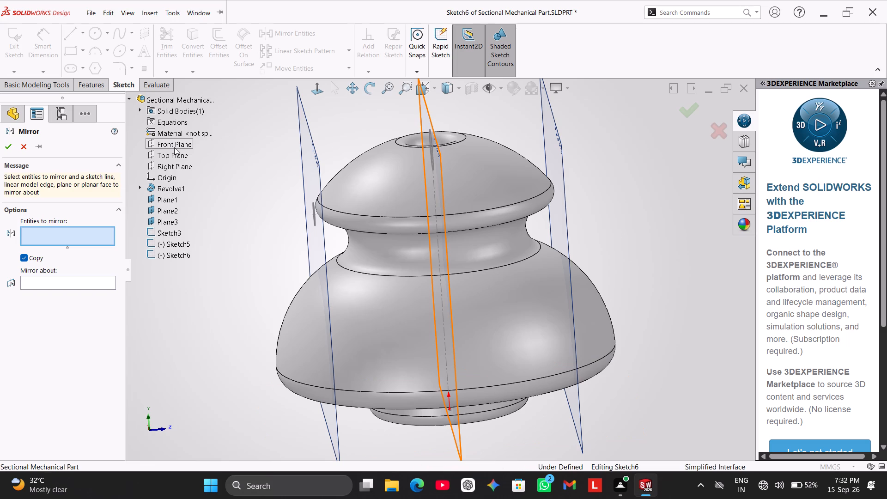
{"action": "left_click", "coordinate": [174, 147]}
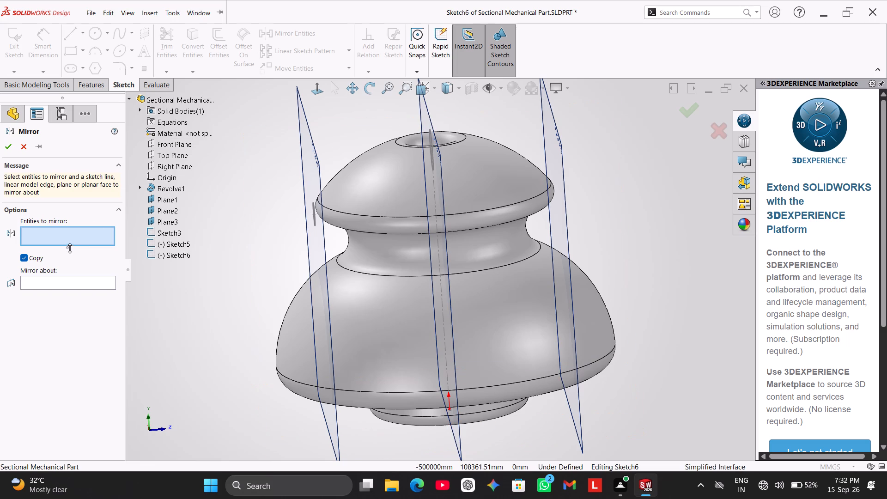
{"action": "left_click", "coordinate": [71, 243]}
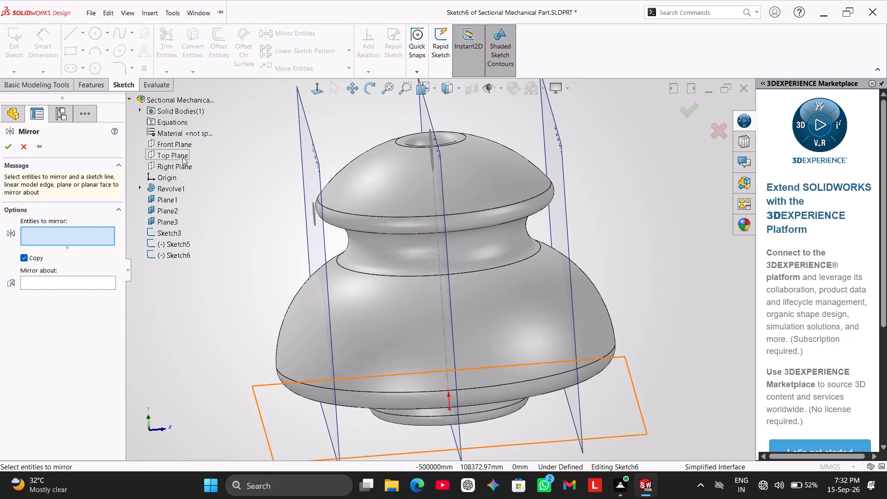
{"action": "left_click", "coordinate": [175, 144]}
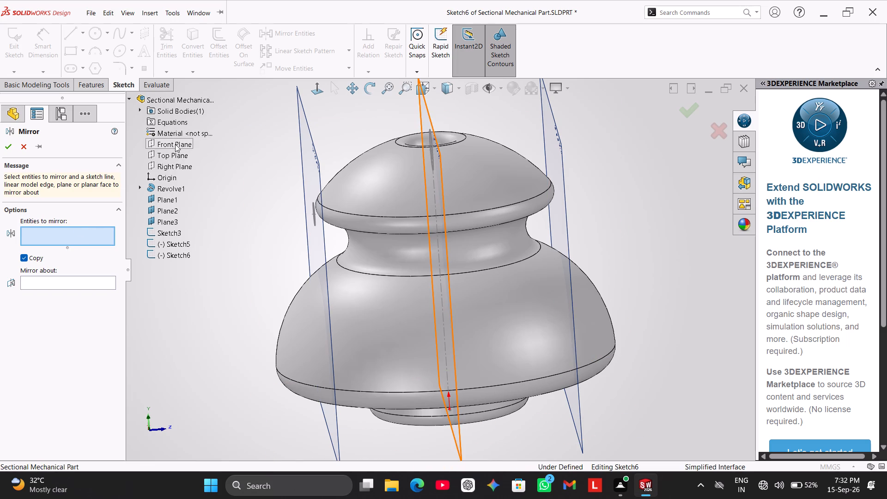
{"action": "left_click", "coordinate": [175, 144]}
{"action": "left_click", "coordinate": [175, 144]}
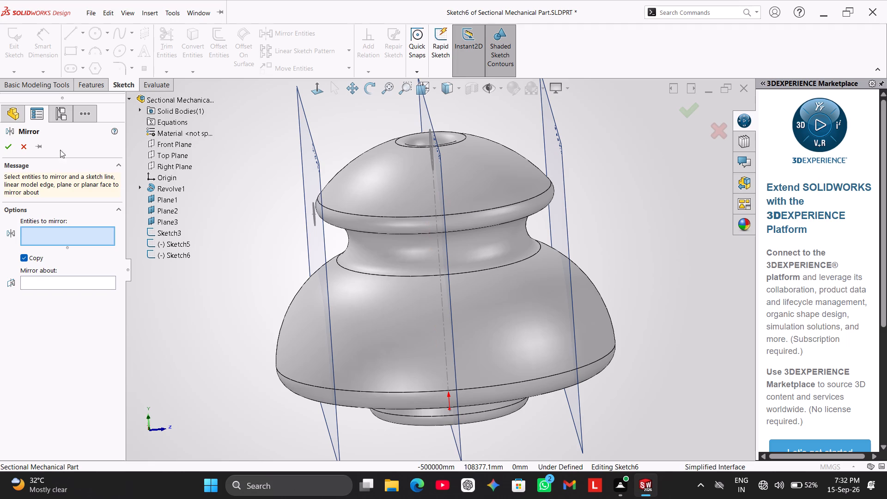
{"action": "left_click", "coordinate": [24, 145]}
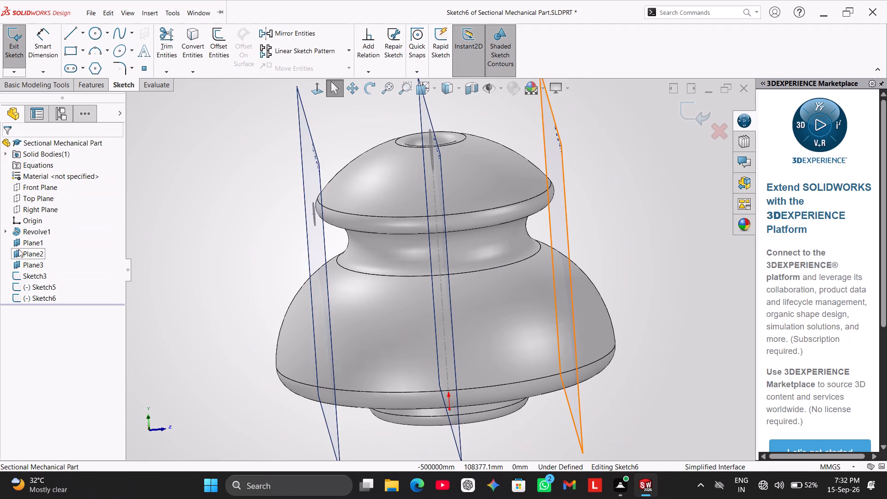
Hide the reference planes Plane1, Plane3 and Plane2.
{"action": "right_click", "coordinate": [24, 243]}
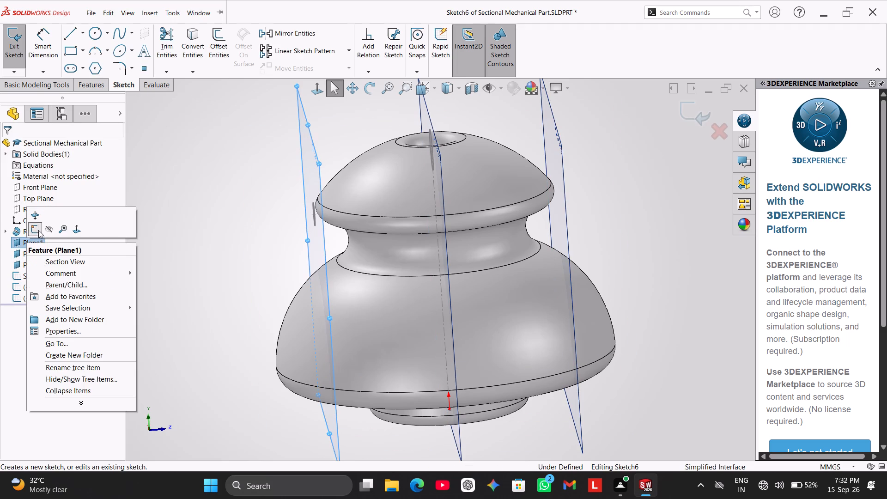
{"action": "left_click", "coordinate": [45, 228]}
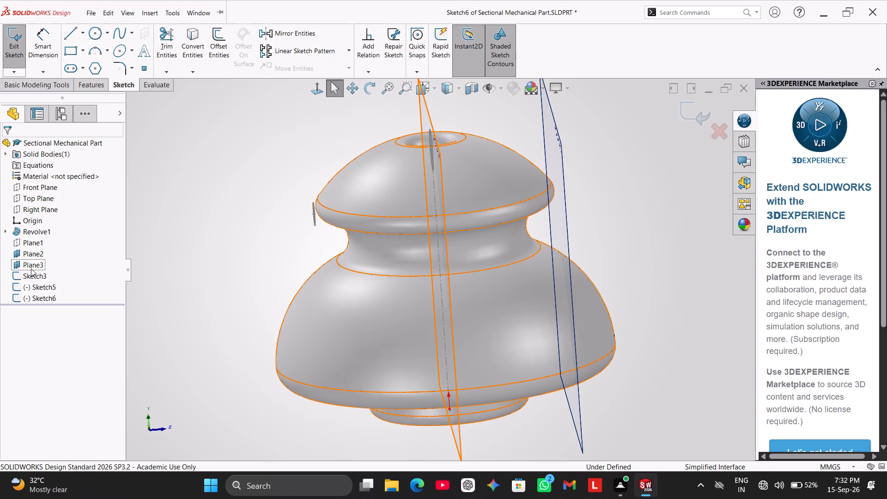
{"action": "right_click", "coordinate": [31, 268]}
{"action": "left_click", "coordinate": [51, 256]}
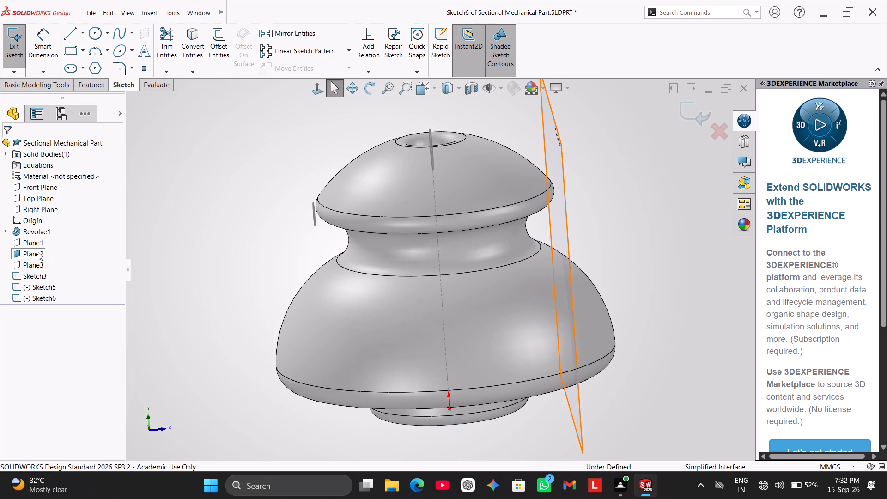
{"action": "left_click", "coordinate": [38, 254]}
{"action": "right_click", "coordinate": [38, 254]}
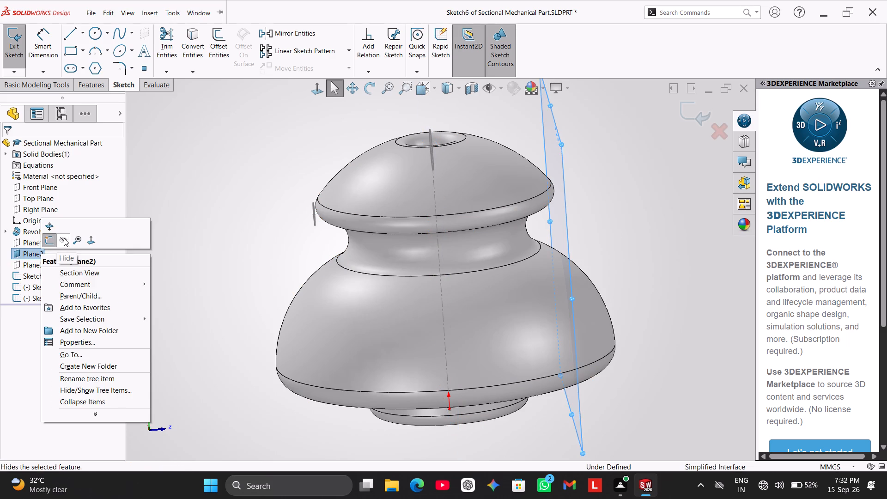
{"action": "left_click", "coordinate": [64, 237]}
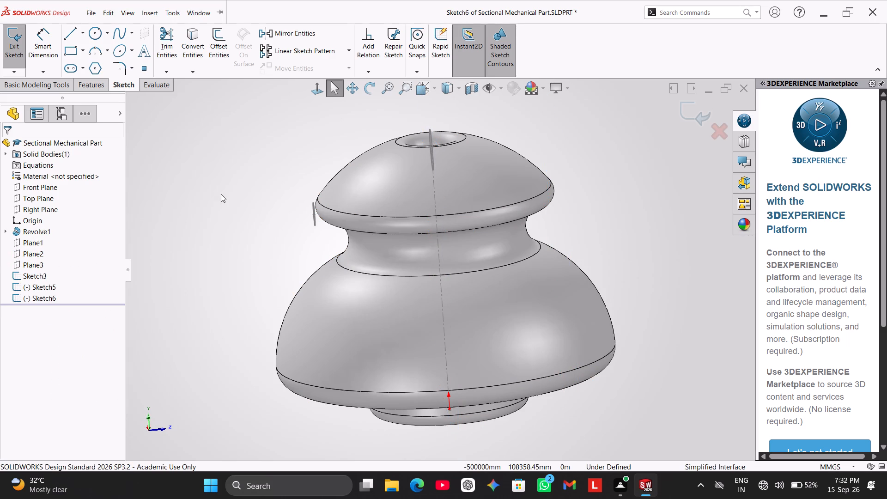
{"action": "left_click", "coordinate": [221, 194]}
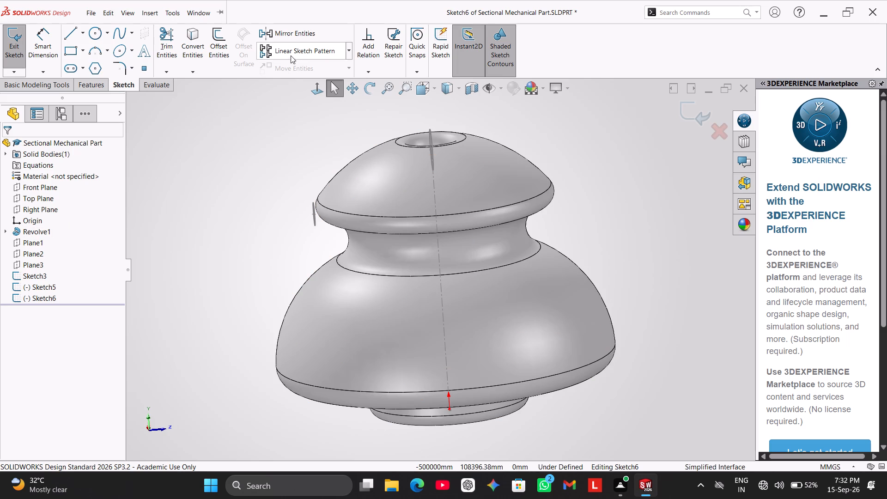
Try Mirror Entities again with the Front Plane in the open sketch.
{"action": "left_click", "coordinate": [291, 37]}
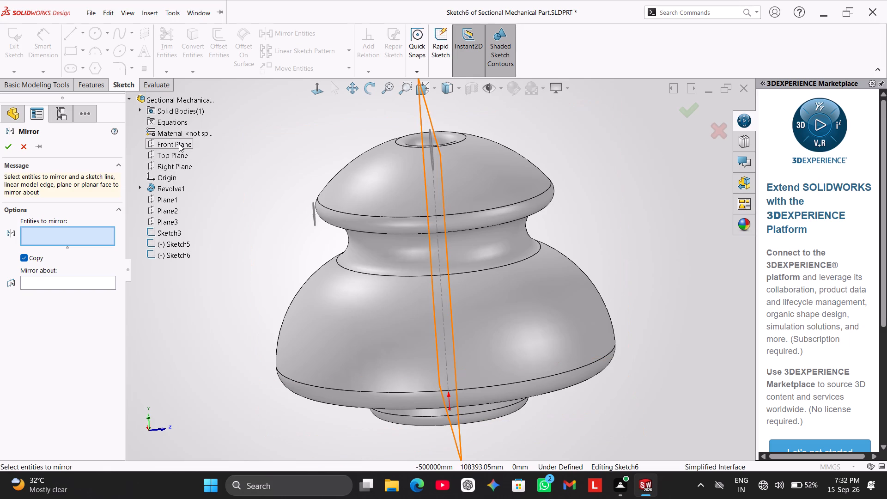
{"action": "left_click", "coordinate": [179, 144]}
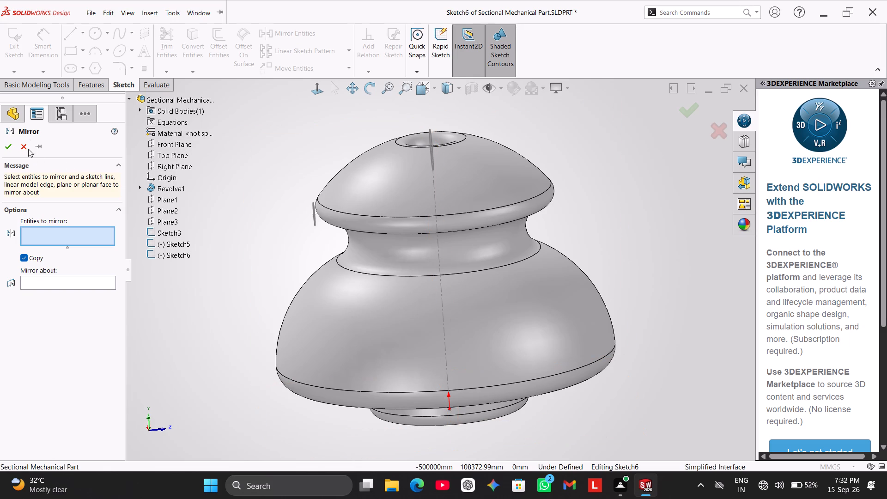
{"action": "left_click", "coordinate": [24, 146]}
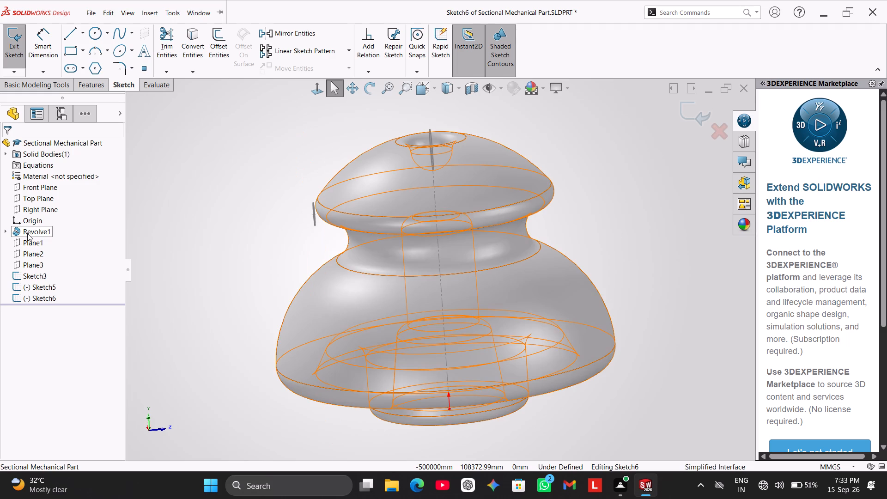
Exit the empty Front Plane sketch and delete the Revolve1 feature, keeping its profile sketch.
{"action": "right_click", "coordinate": [30, 228]}
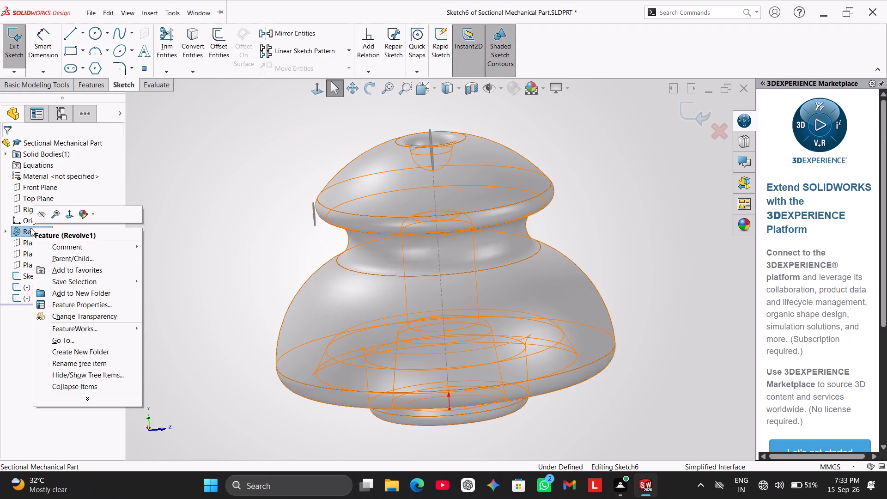
{"action": "left_click", "coordinate": [211, 167]}
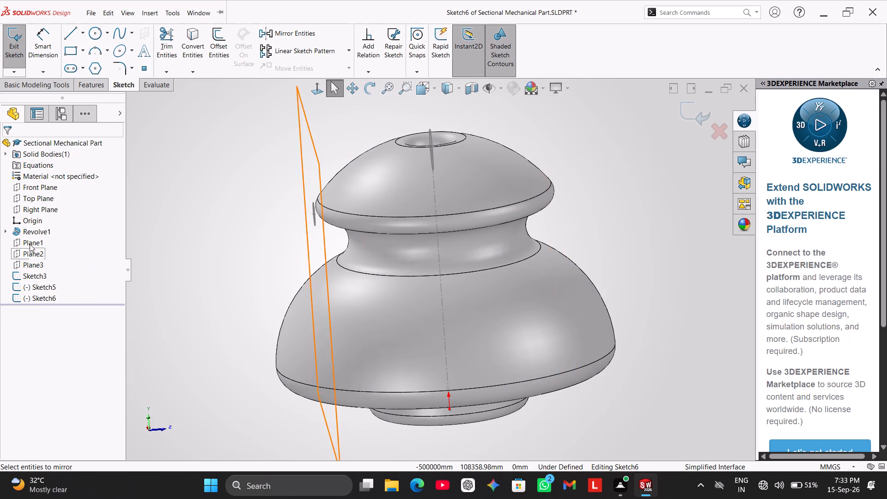
{"action": "right_click", "coordinate": [34, 235]}
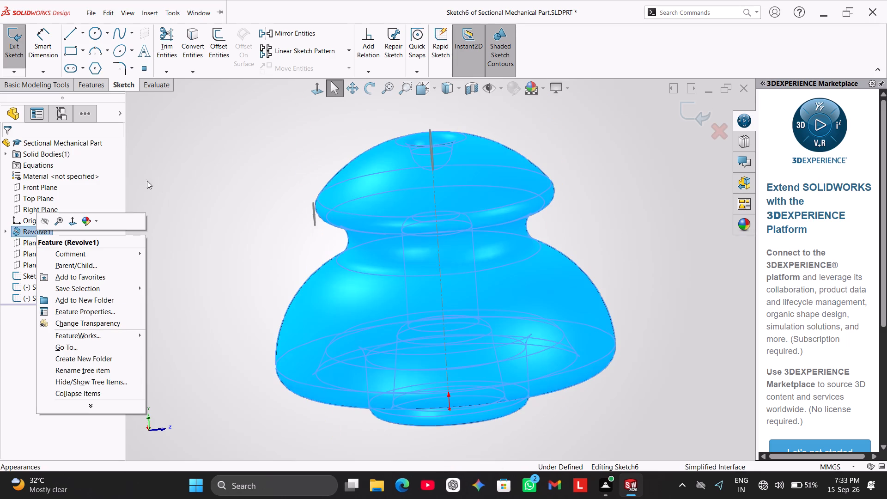
{"action": "left_click", "coordinate": [152, 179]}
{"action": "left_click", "coordinate": [17, 50]}
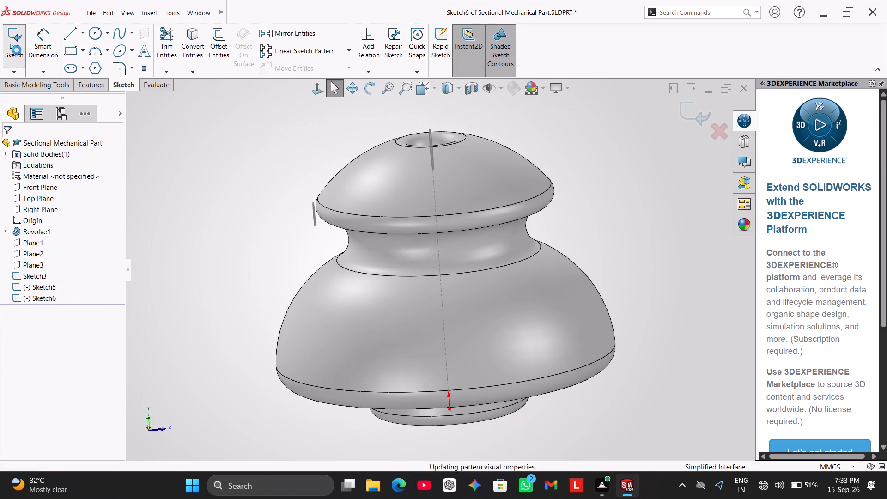
{"action": "right_click", "coordinate": [31, 229]}
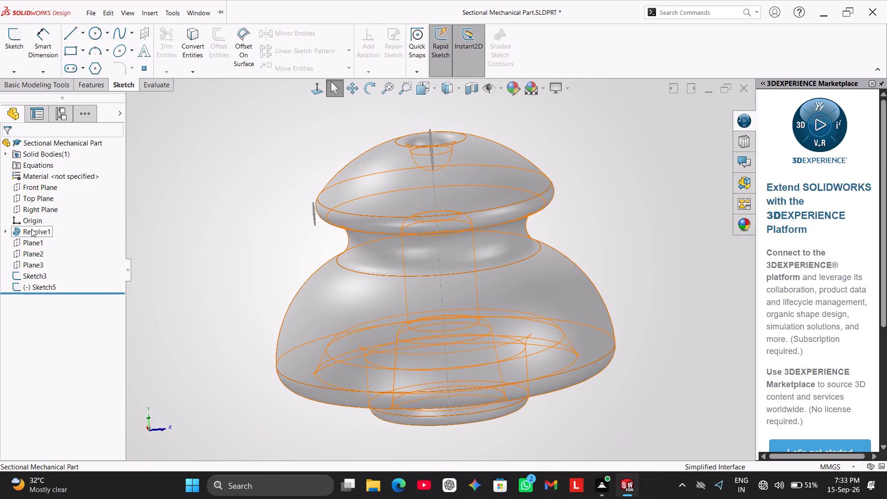
{"action": "left_click", "coordinate": [48, 285]}
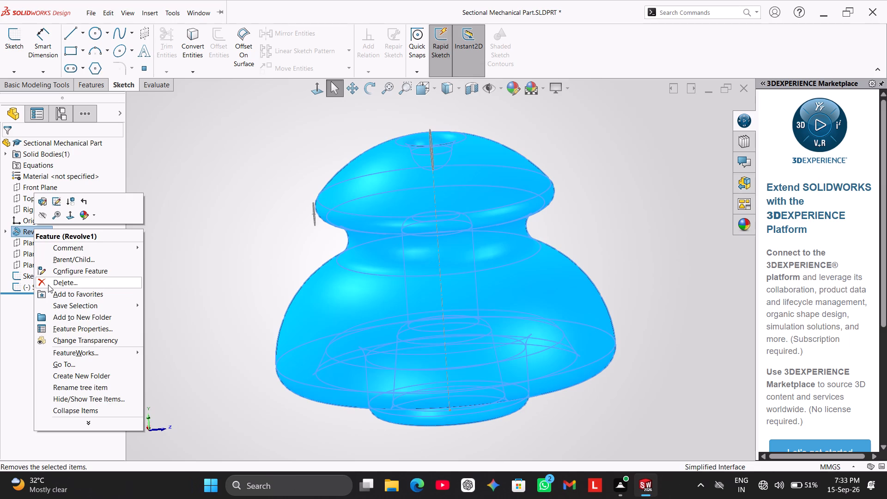
{"action": "left_click", "coordinate": [499, 179]}
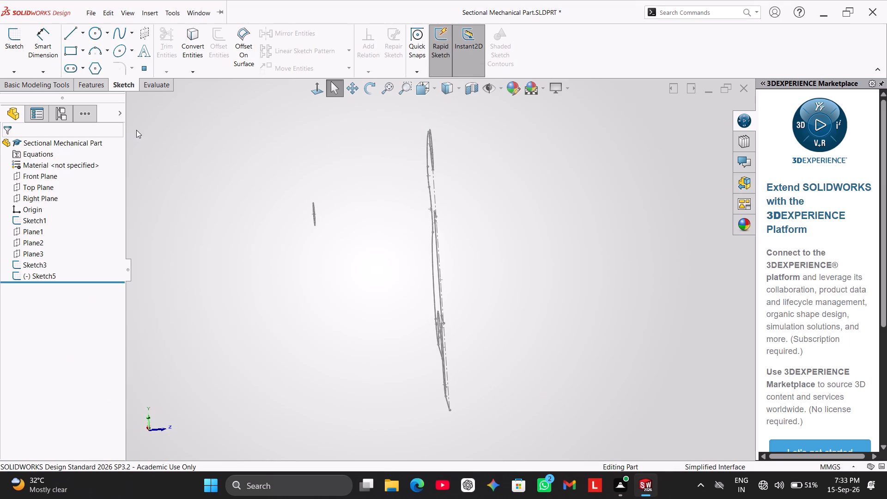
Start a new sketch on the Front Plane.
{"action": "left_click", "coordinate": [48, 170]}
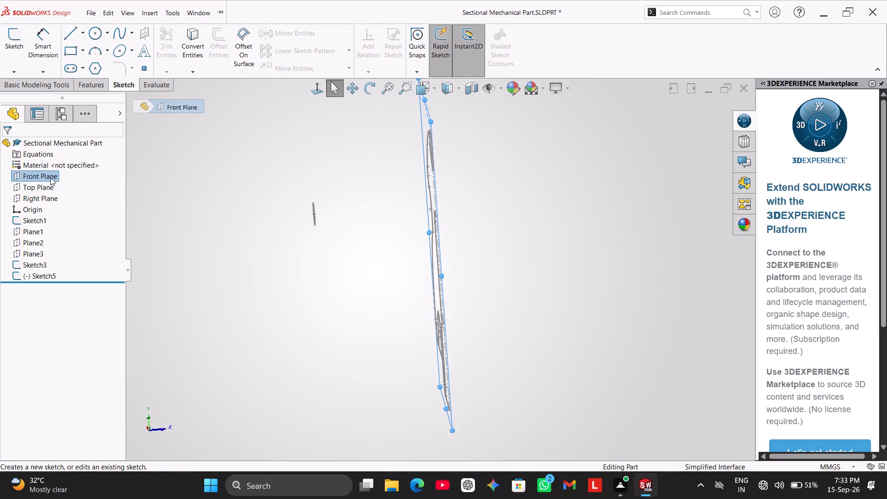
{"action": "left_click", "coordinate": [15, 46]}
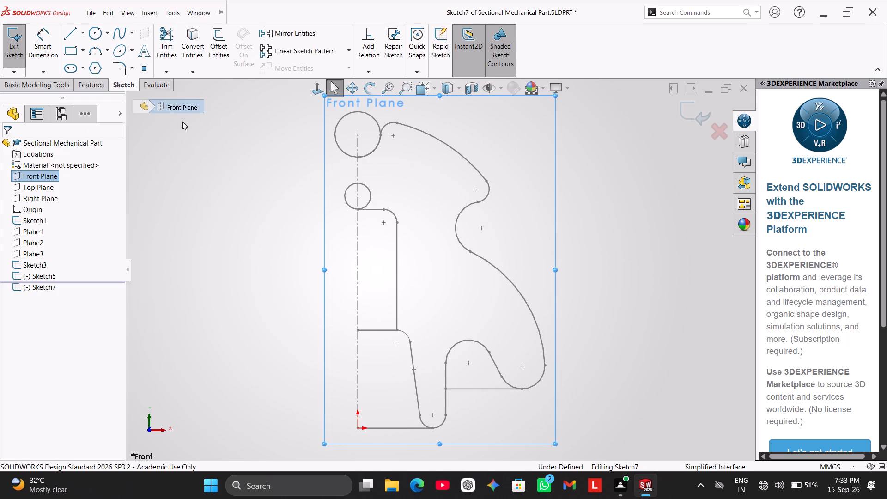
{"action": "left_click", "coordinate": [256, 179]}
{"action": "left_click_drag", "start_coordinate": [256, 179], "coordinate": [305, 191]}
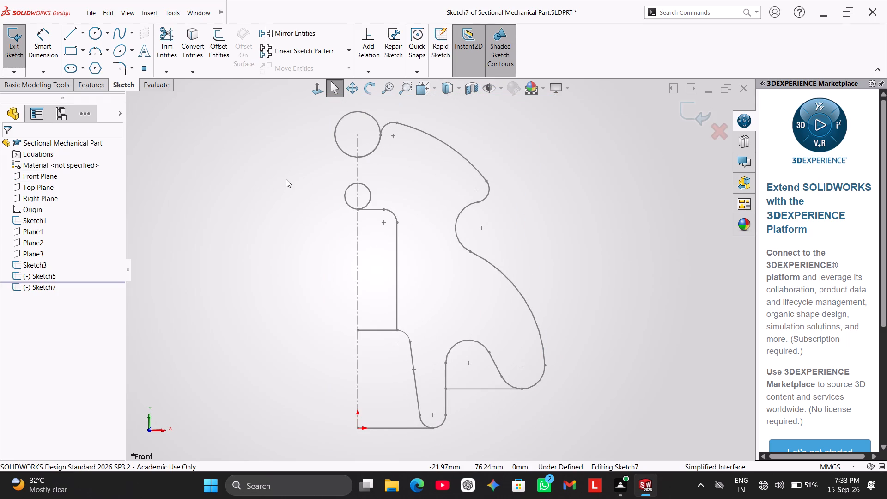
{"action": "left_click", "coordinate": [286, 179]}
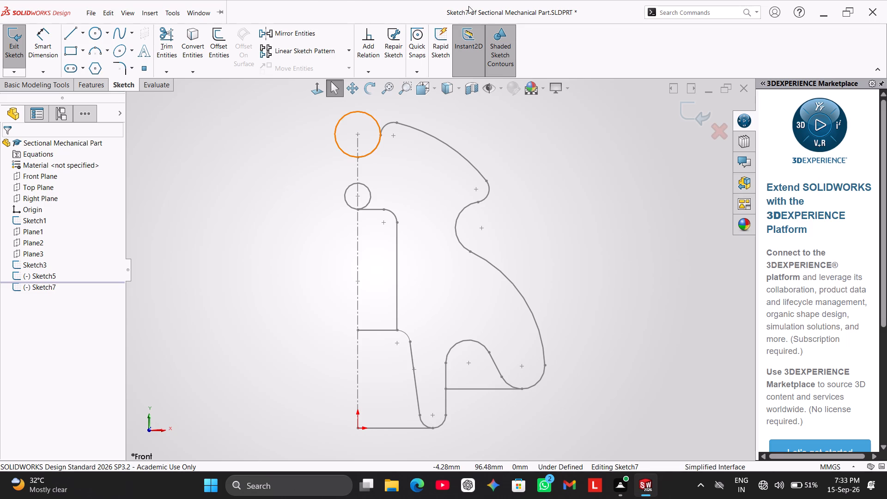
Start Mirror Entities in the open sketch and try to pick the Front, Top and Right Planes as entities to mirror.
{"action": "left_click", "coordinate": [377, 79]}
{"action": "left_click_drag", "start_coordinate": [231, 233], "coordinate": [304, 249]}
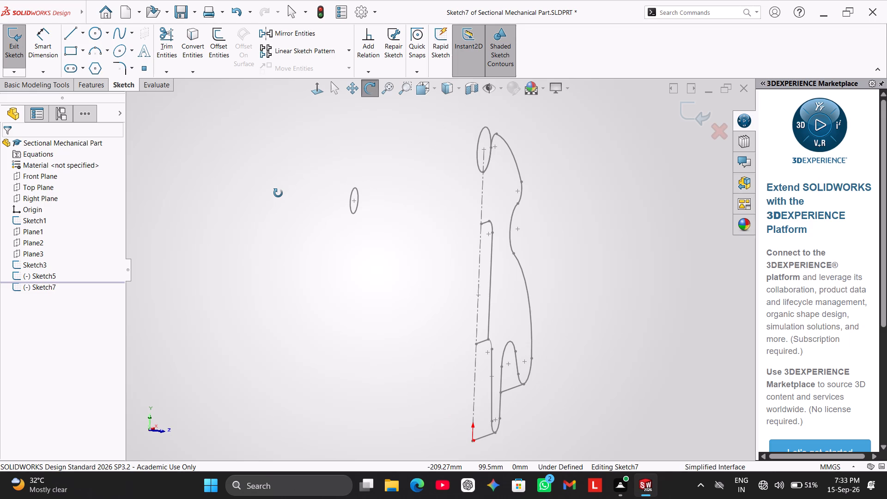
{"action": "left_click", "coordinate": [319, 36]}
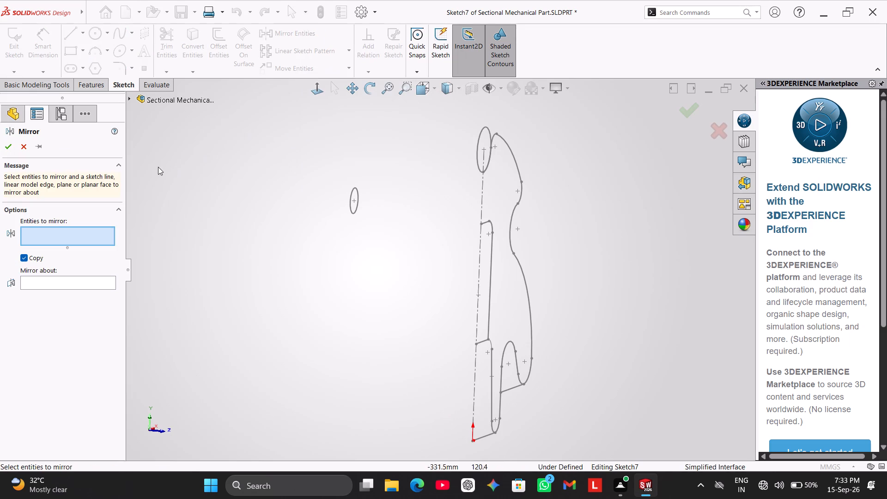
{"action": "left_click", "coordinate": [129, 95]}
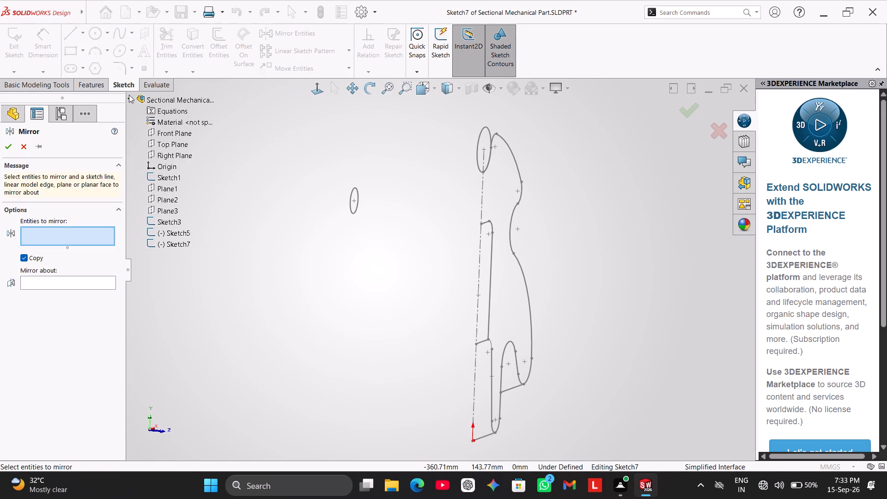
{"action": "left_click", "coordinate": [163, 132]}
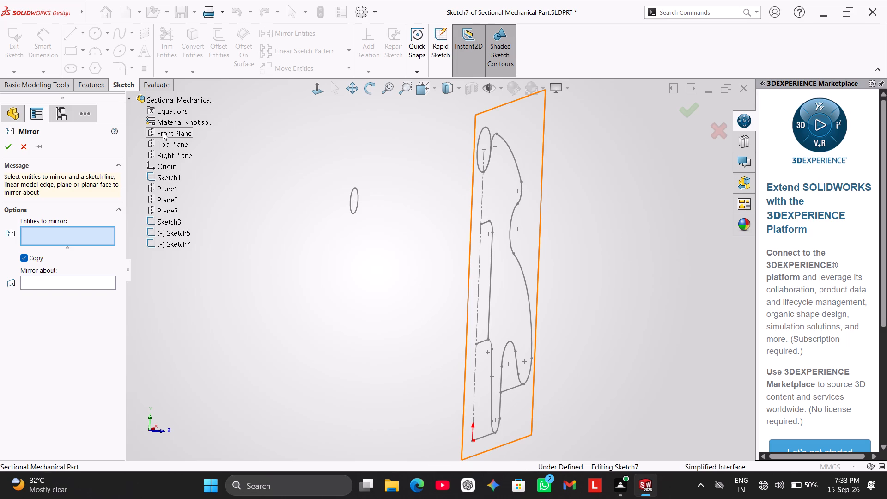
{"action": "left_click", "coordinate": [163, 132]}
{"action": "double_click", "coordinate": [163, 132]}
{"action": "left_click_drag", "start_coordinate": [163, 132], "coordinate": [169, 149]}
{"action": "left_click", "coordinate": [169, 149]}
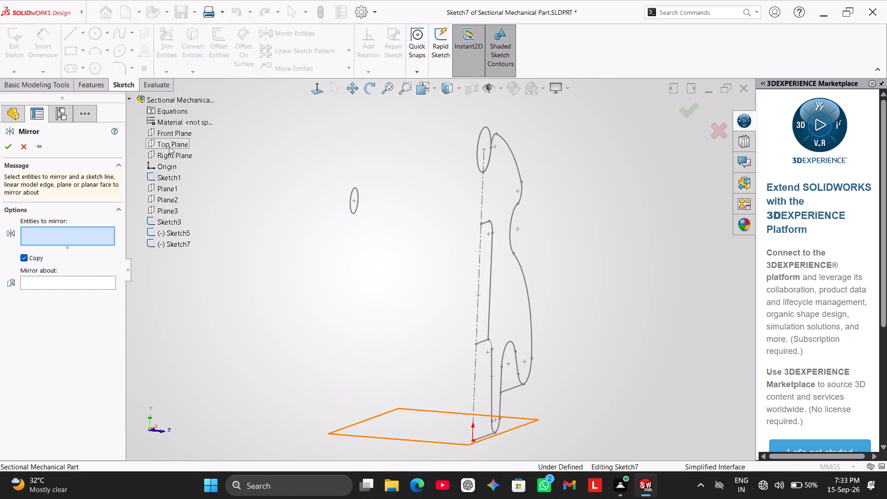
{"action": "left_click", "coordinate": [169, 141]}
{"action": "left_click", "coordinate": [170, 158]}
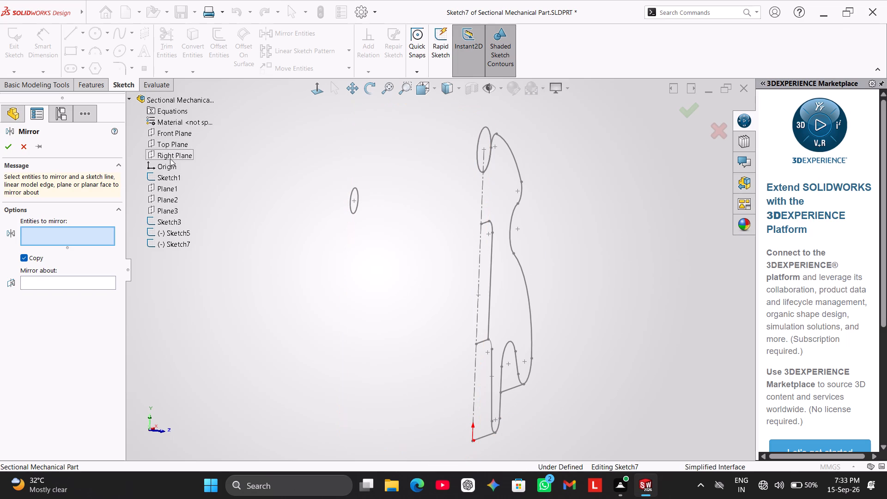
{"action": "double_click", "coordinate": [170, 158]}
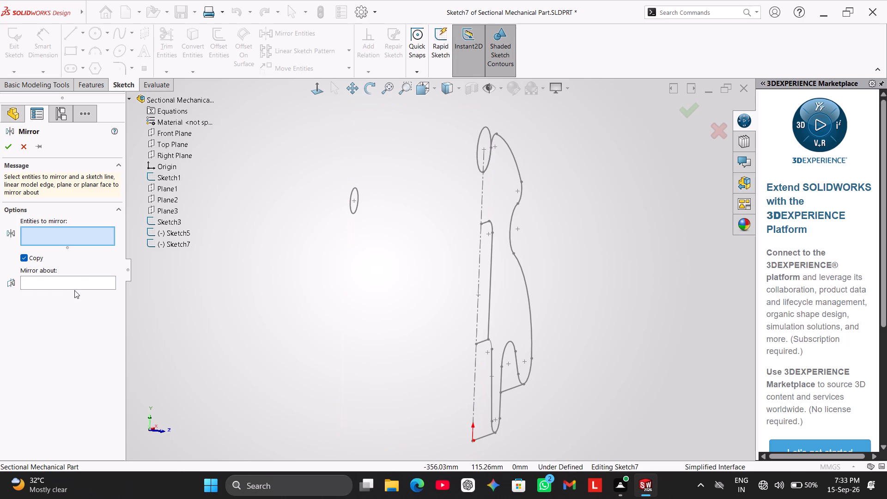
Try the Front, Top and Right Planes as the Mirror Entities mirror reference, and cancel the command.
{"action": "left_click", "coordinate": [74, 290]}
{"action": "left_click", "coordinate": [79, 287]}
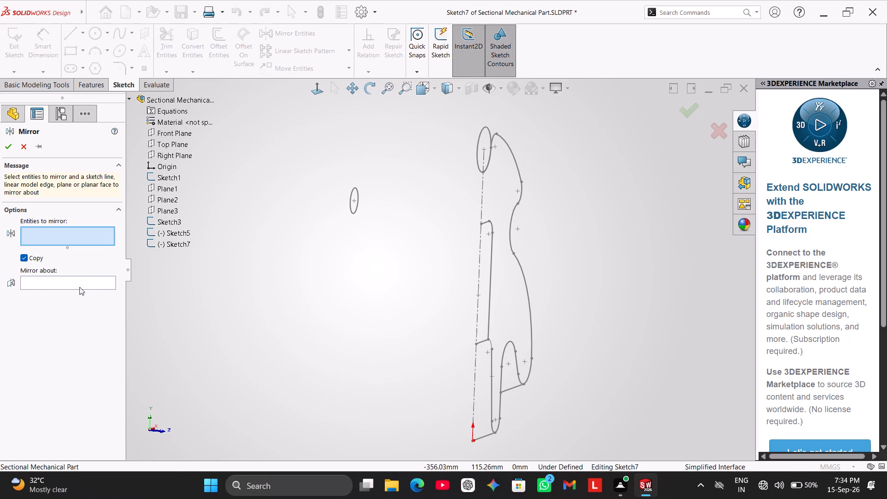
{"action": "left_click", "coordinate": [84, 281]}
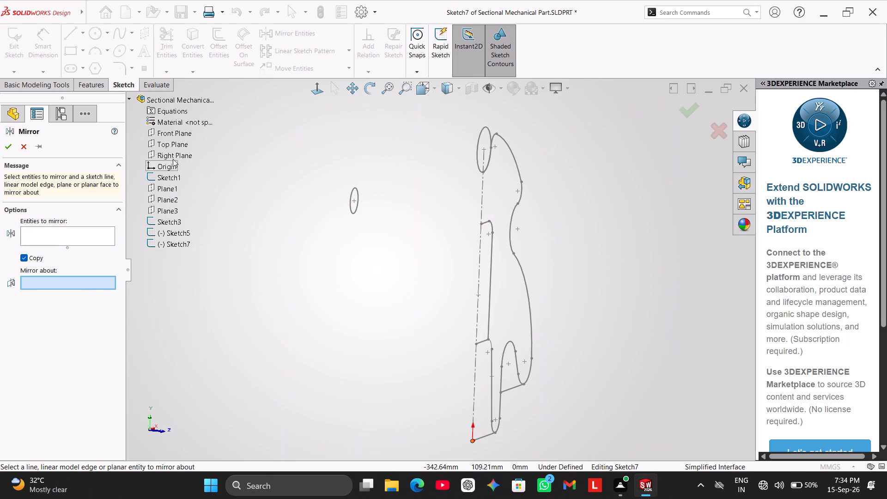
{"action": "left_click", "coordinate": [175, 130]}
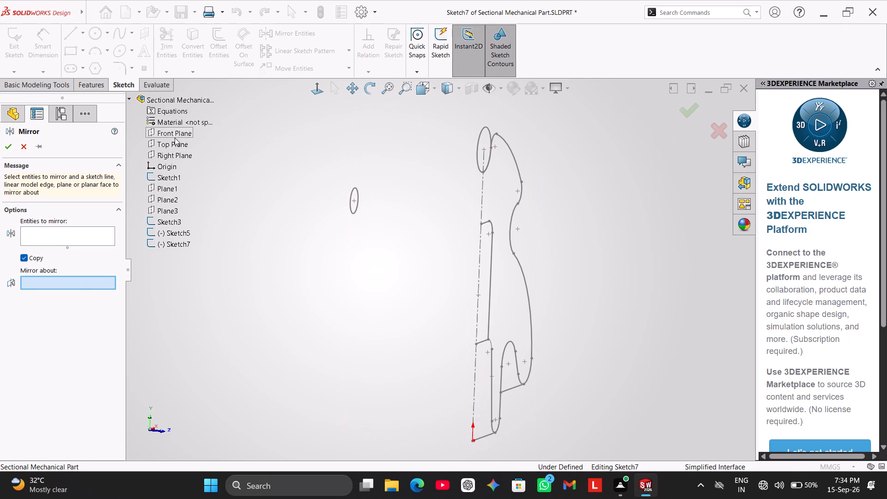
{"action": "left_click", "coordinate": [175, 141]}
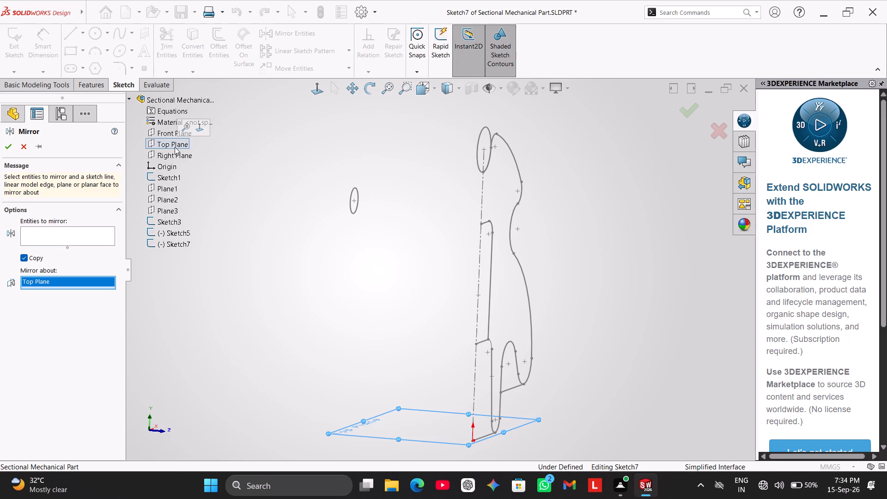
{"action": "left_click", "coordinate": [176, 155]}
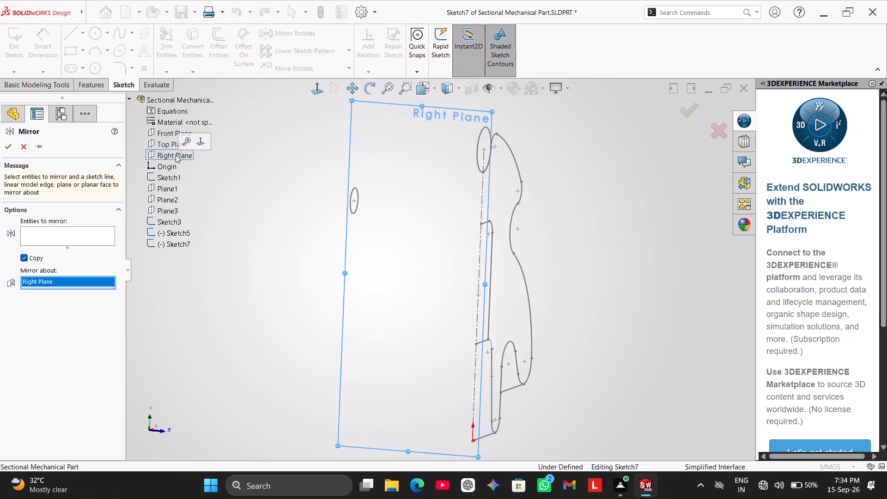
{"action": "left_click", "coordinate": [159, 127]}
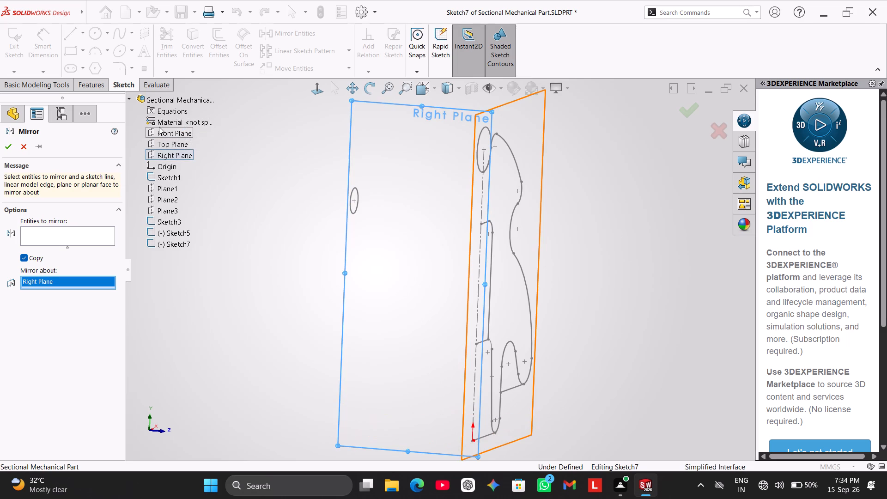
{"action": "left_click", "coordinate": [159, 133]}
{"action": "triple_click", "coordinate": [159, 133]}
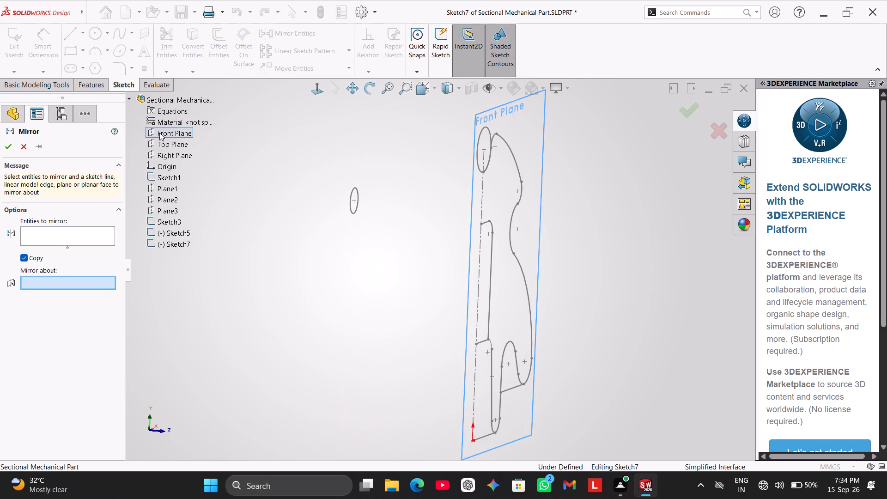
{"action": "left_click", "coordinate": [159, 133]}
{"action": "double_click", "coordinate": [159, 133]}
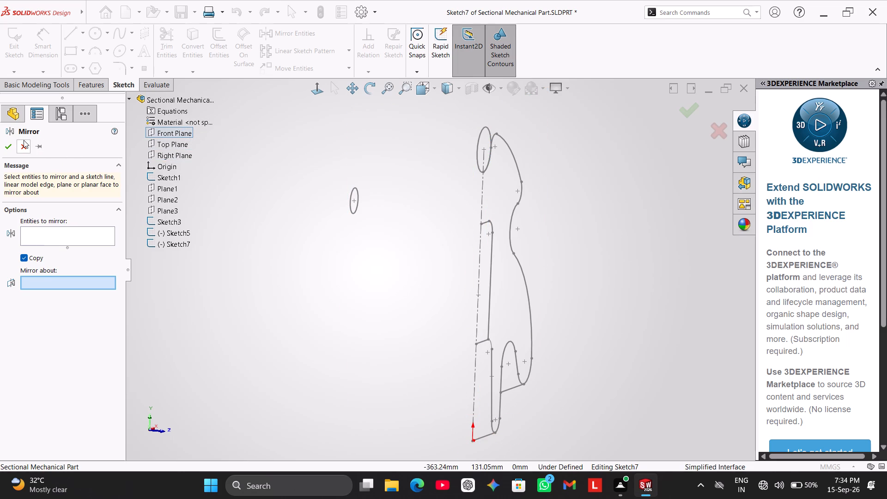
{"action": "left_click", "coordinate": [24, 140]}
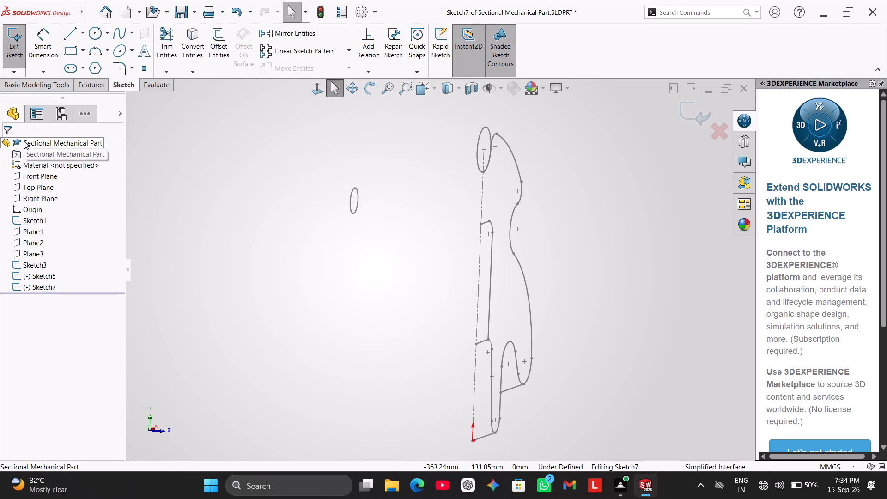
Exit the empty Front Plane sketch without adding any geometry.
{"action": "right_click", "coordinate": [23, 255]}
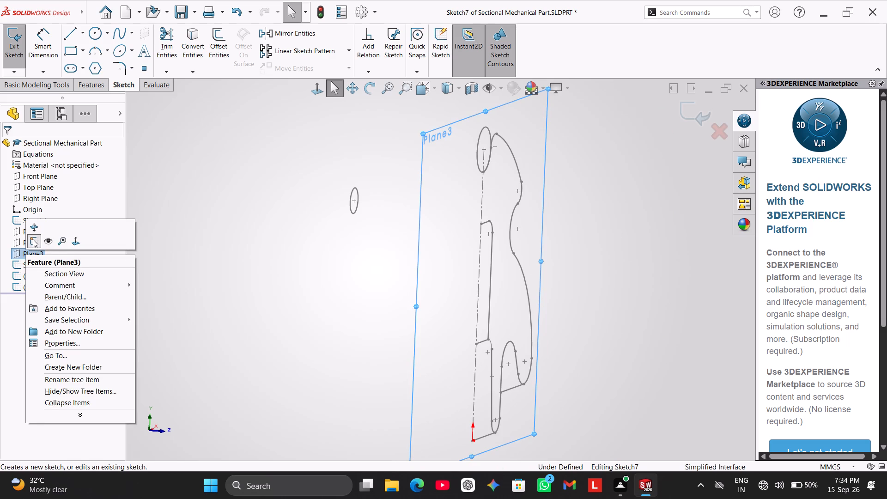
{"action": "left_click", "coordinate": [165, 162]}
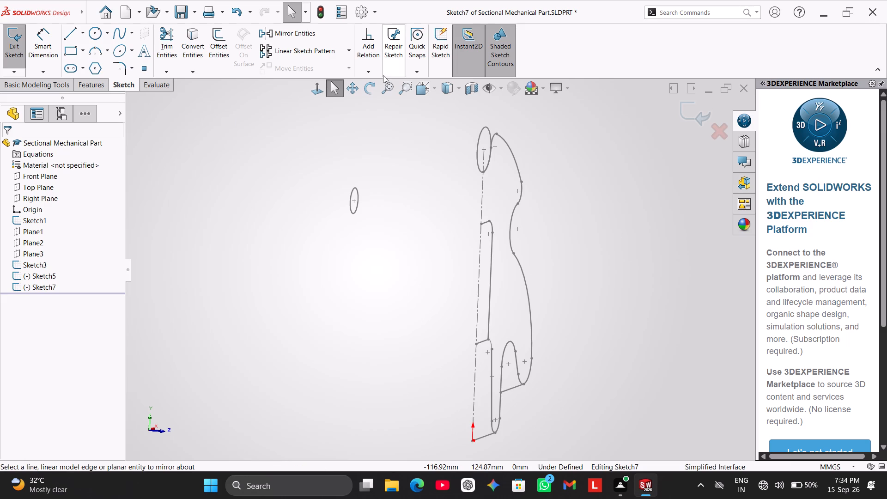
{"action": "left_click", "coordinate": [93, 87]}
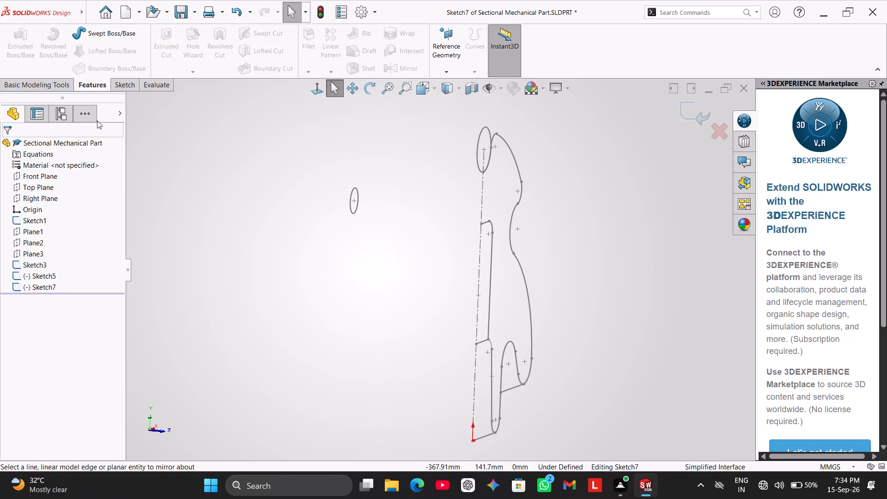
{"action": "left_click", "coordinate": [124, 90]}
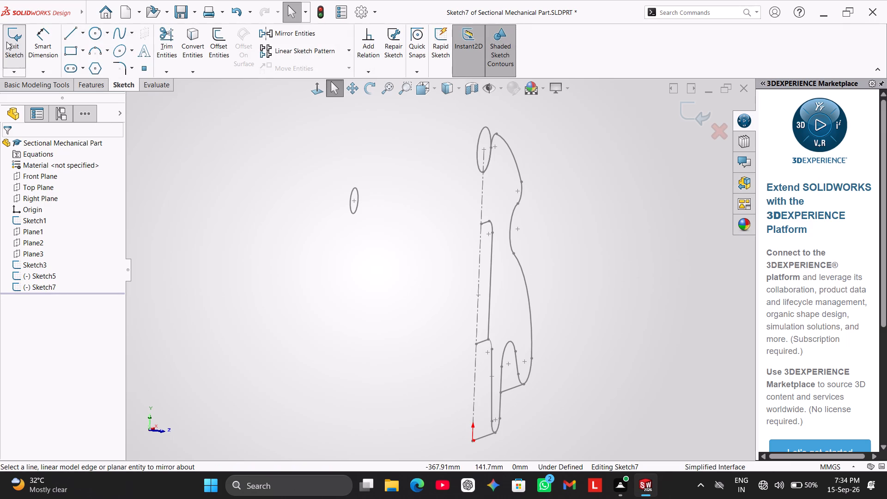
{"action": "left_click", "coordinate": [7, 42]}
Bring up the Reference Geometry commands for the part.
{"action": "left_click", "coordinate": [83, 81]}
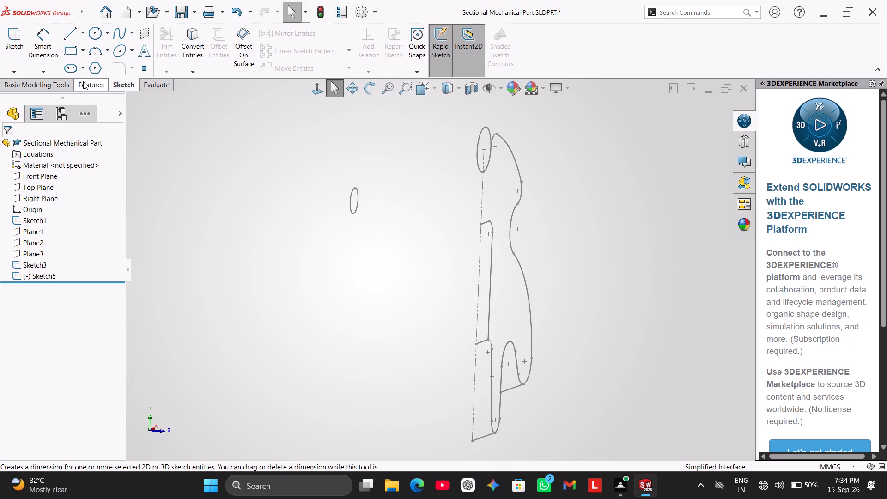
{"action": "left_click", "coordinate": [455, 71]}
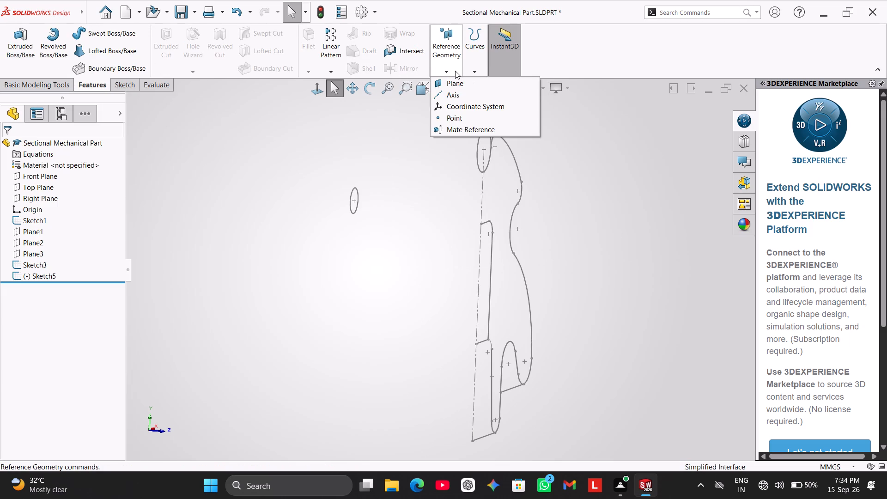
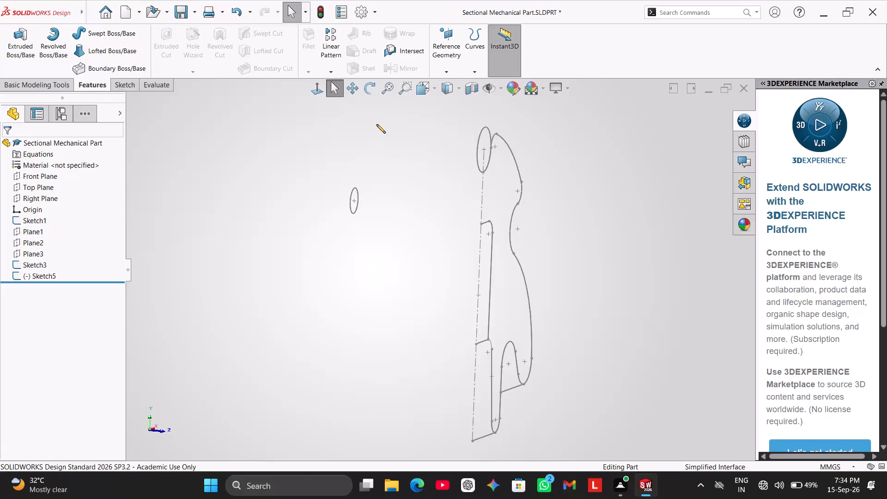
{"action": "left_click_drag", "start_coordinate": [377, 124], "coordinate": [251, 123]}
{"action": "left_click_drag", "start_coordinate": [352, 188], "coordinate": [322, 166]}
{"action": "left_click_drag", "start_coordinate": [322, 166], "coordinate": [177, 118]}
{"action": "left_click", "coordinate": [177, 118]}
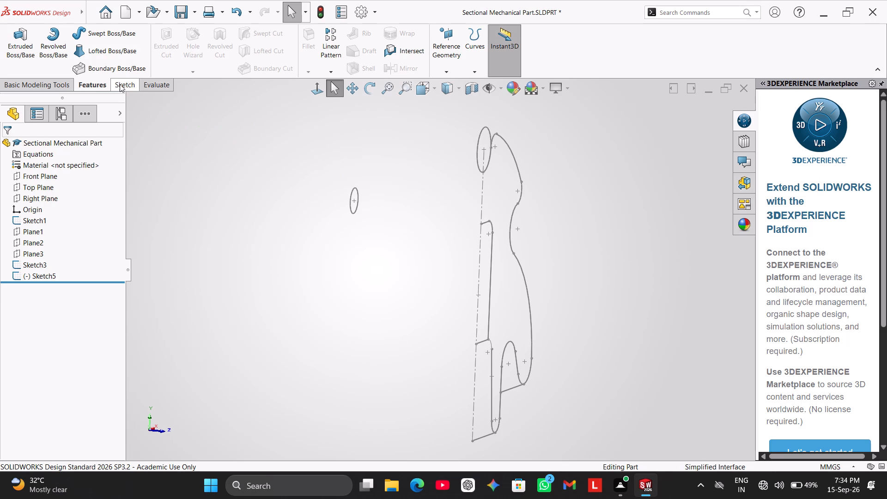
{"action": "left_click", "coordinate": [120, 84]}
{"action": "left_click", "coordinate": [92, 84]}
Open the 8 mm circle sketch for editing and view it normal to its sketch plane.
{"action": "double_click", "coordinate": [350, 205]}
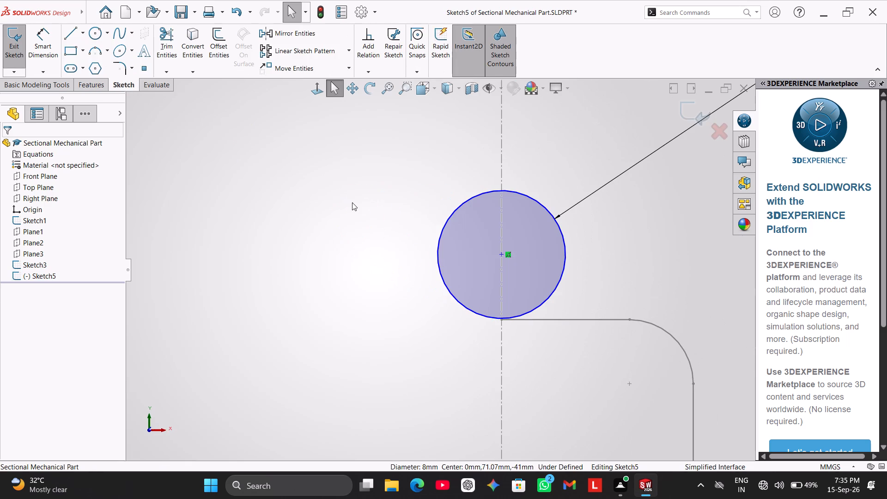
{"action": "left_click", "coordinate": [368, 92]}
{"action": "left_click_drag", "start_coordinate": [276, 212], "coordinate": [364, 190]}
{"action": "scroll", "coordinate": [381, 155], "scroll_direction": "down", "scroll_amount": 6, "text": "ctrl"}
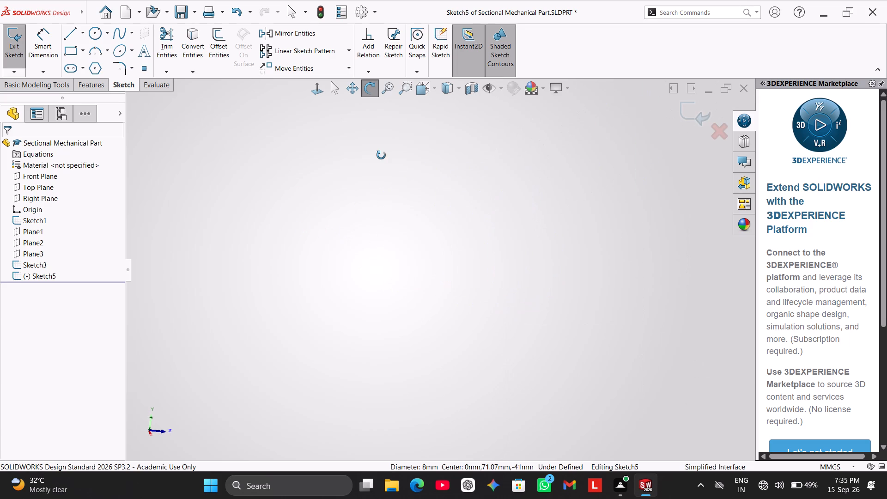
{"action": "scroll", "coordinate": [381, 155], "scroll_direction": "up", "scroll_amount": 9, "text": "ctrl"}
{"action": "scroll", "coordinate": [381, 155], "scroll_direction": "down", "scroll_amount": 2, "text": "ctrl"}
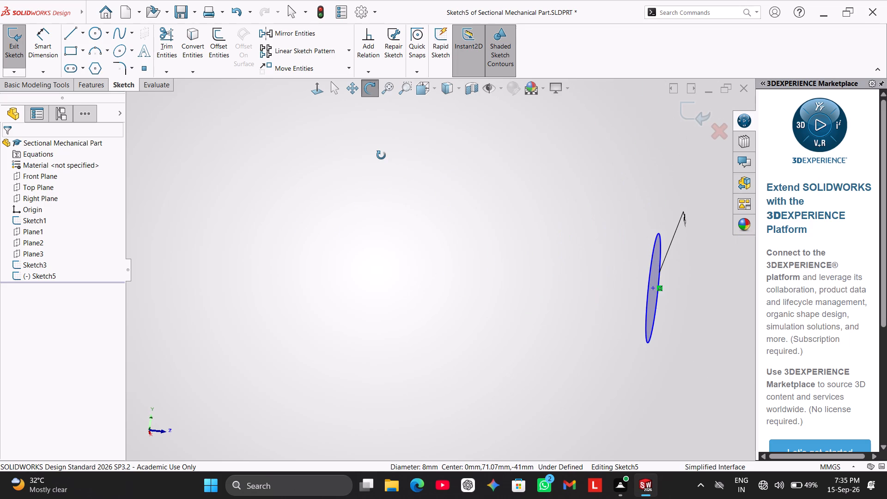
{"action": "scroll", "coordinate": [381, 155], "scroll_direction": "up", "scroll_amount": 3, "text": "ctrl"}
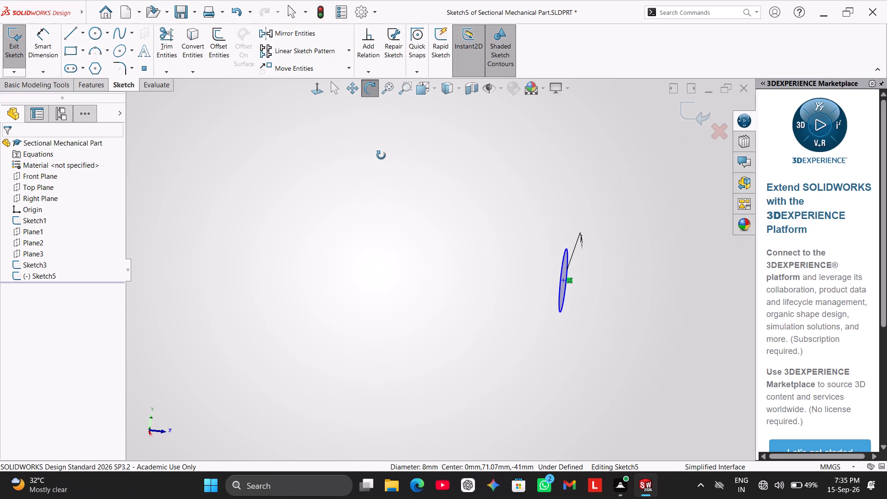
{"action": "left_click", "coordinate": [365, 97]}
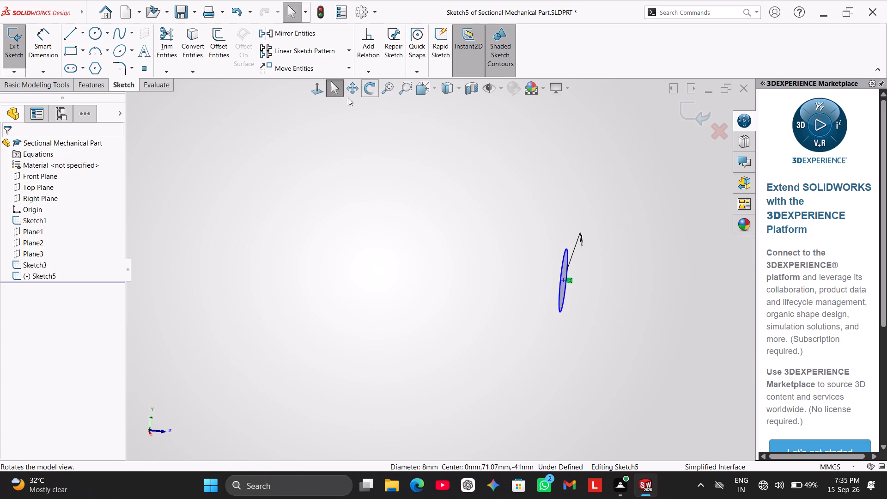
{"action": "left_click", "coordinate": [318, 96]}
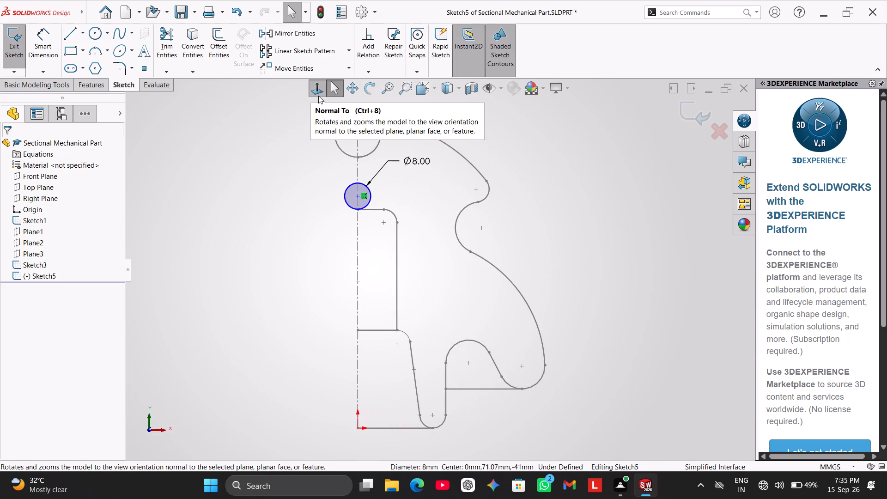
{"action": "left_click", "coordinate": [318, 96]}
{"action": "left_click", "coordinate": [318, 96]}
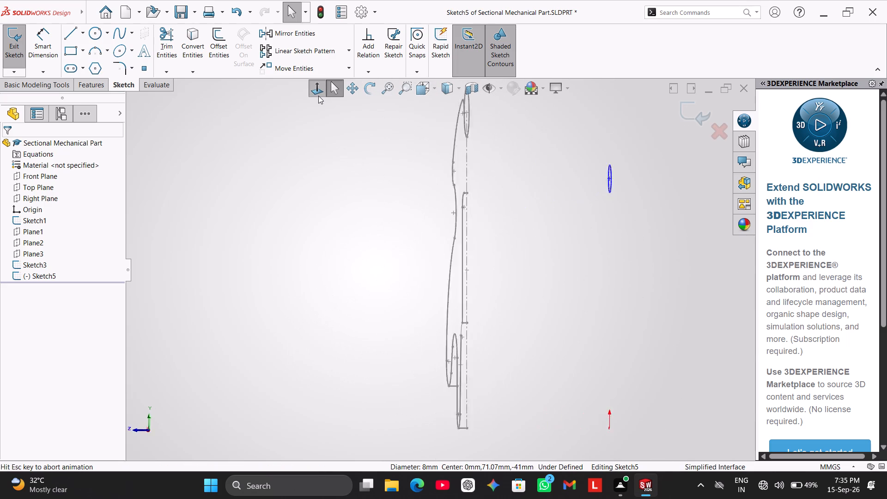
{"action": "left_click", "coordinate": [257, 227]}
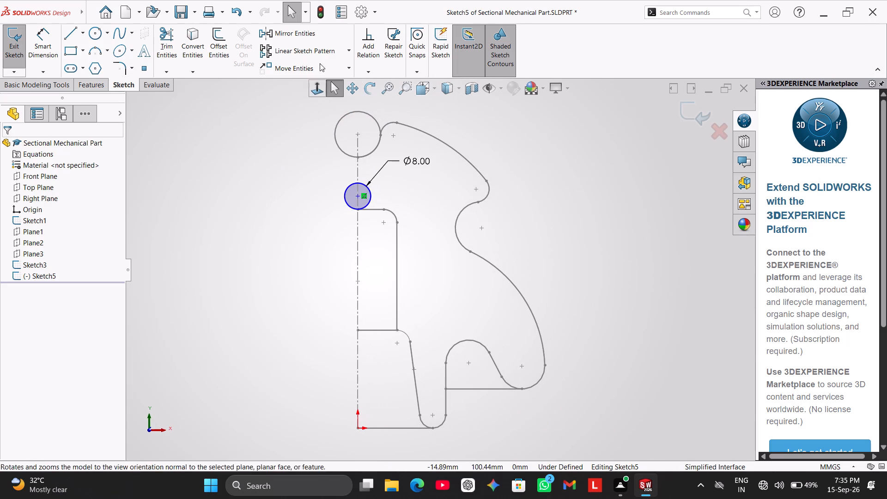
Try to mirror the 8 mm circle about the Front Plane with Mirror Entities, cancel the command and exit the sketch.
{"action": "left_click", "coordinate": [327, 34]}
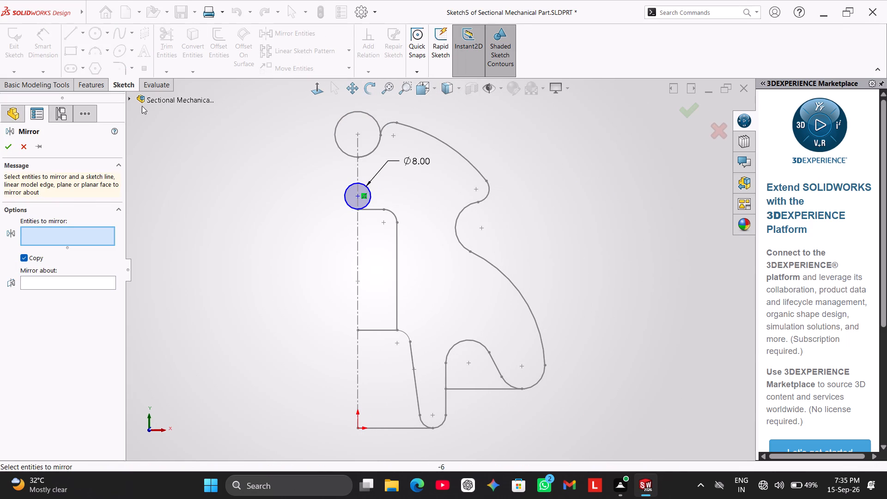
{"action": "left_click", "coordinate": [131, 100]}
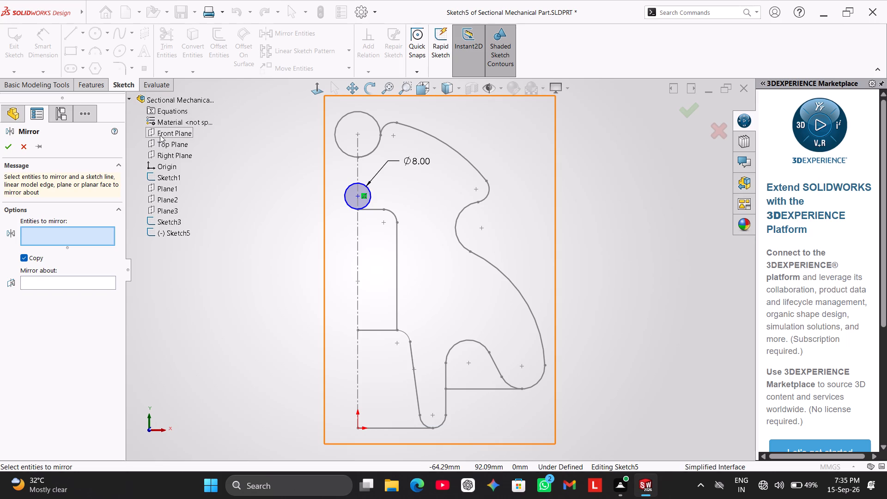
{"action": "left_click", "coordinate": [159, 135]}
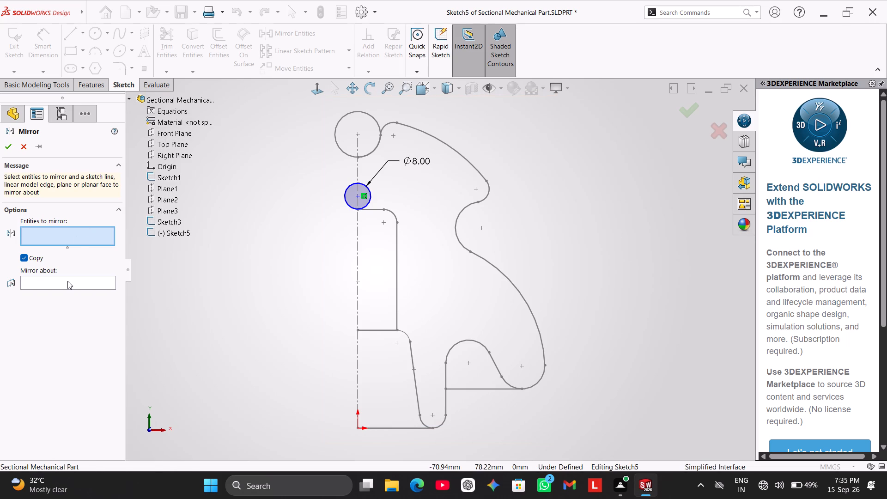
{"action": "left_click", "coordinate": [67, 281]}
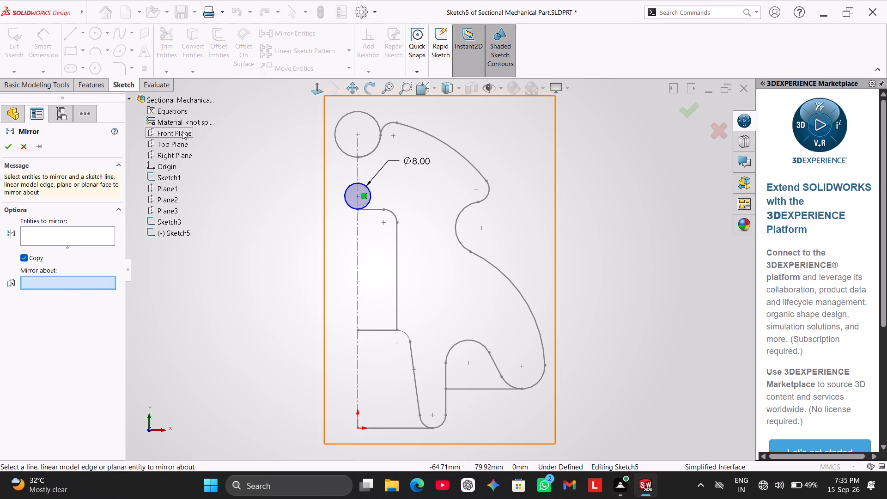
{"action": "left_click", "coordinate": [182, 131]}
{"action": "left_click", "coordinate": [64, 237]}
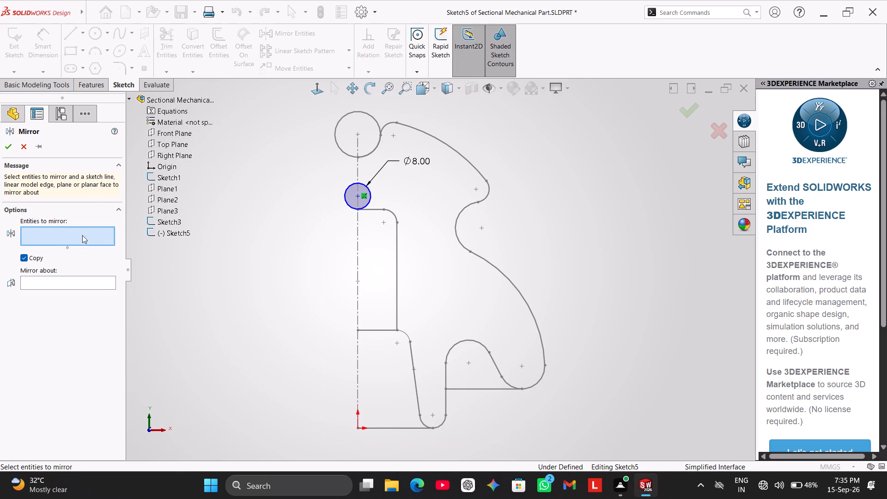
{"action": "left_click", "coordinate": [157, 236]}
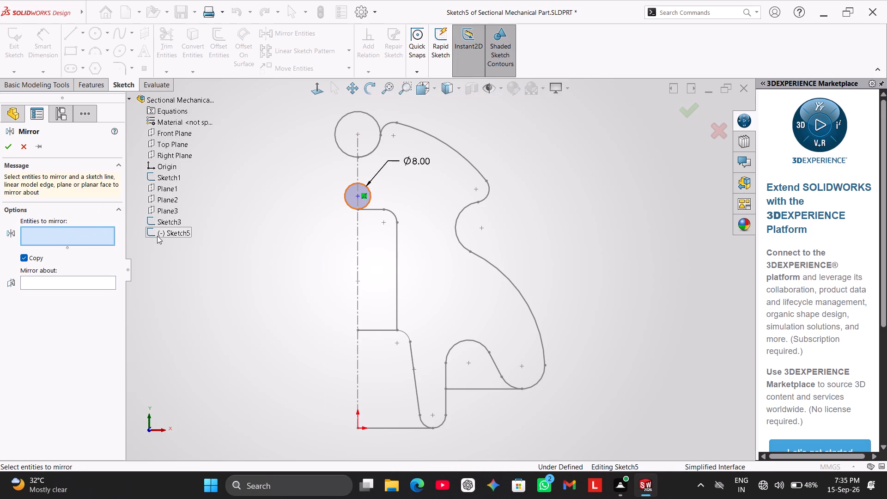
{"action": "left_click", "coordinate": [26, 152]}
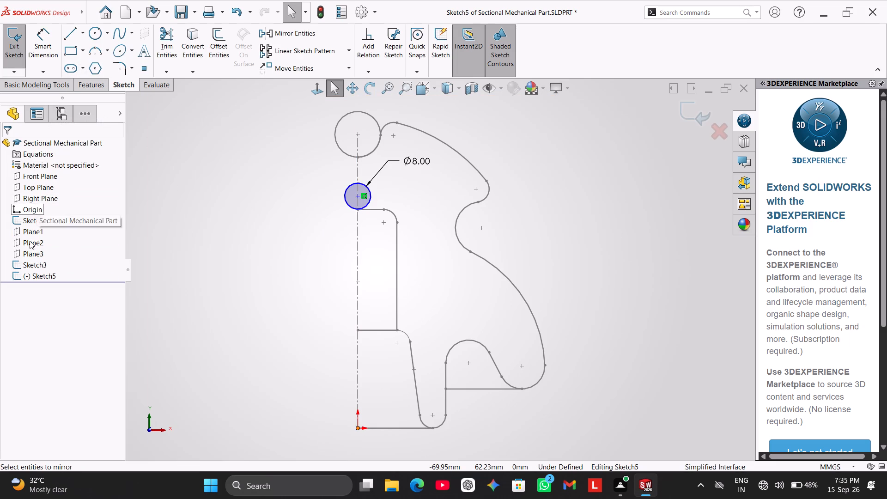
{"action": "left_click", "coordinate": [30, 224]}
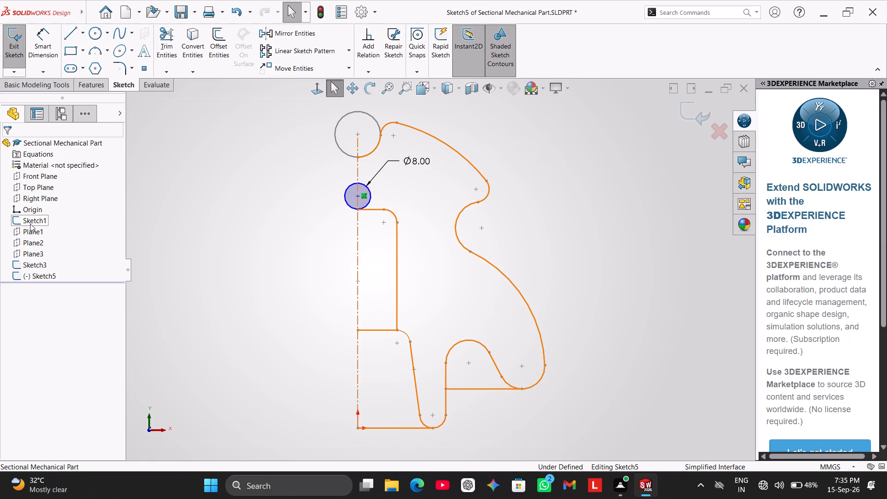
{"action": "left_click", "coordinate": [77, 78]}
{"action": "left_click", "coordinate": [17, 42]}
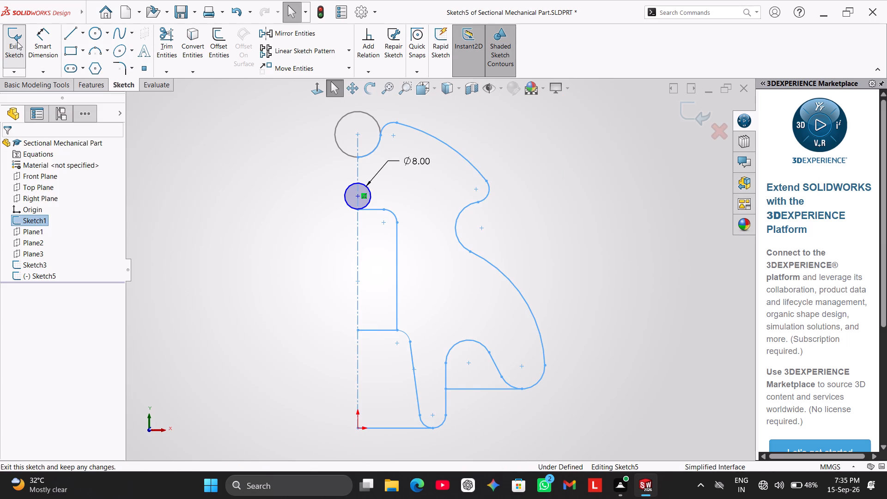
Revolve the closed main profile region of Sketch1 360 degrees about its vertical centerline to form the solid body.
{"action": "left_click", "coordinate": [84, 86]}
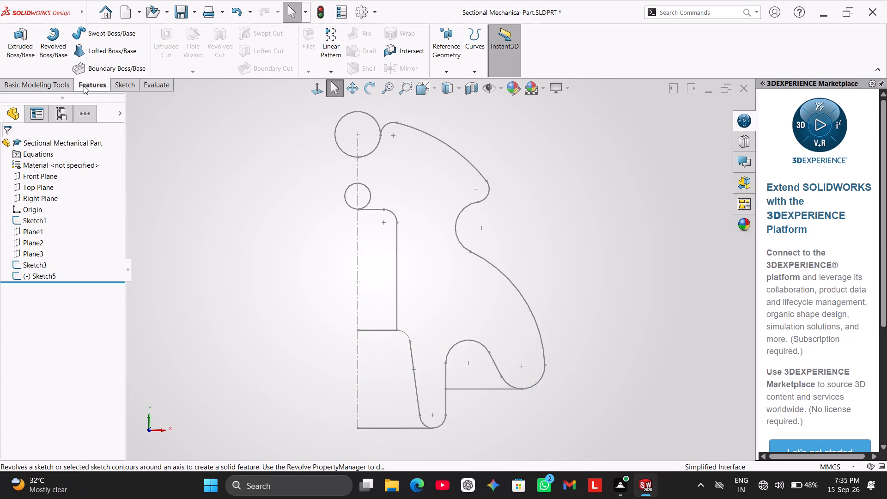
{"action": "left_click", "coordinate": [60, 60]}
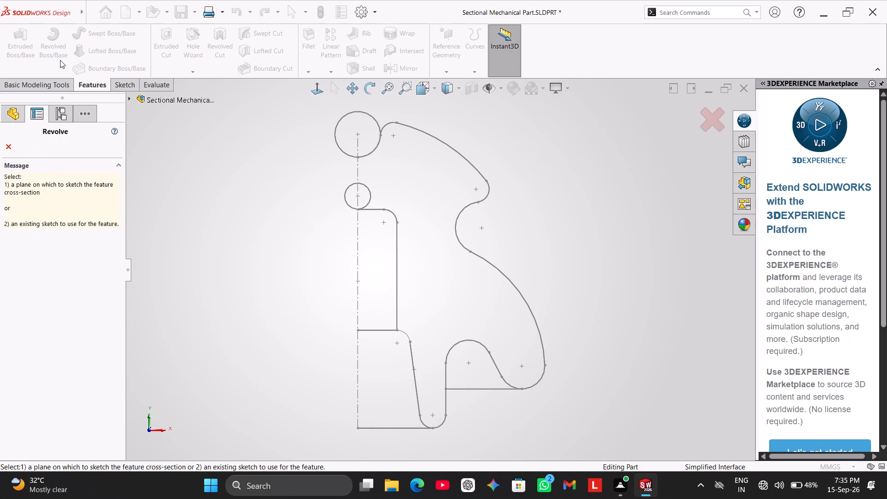
{"action": "left_click", "coordinate": [128, 103]}
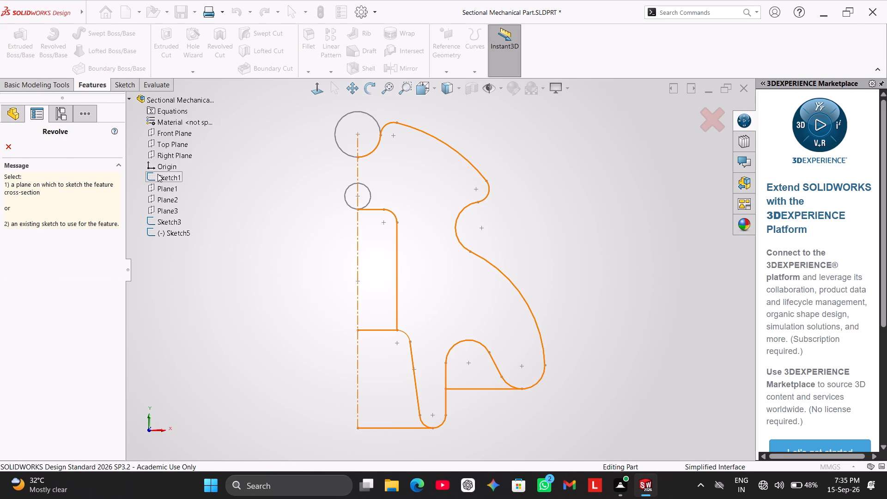
{"action": "left_click", "coordinate": [158, 174]}
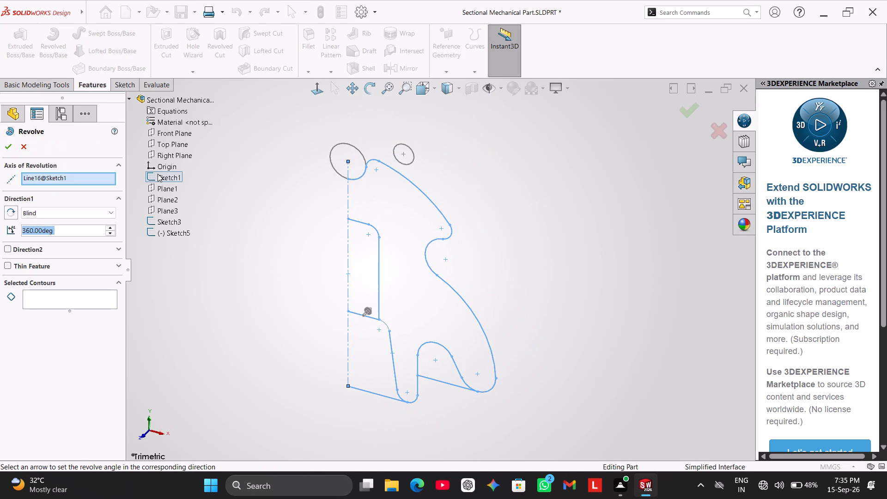
{"action": "left_click", "coordinate": [9, 143]}
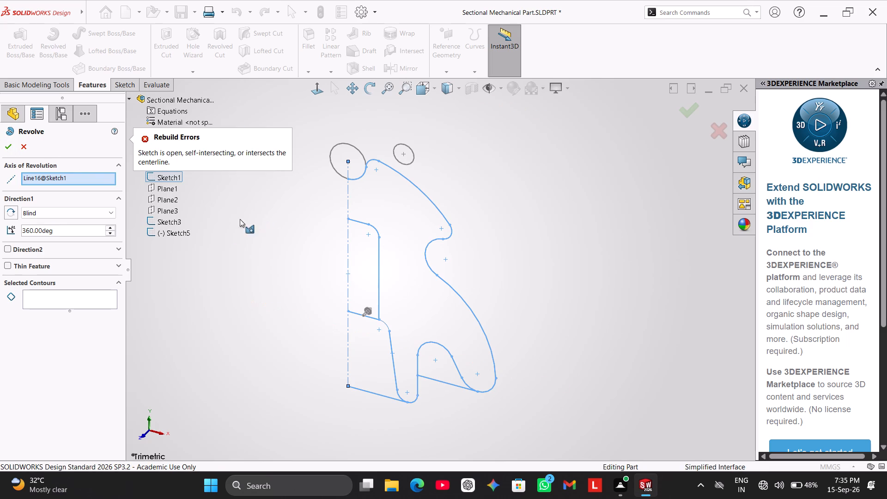
{"action": "left_click", "coordinate": [69, 303]}
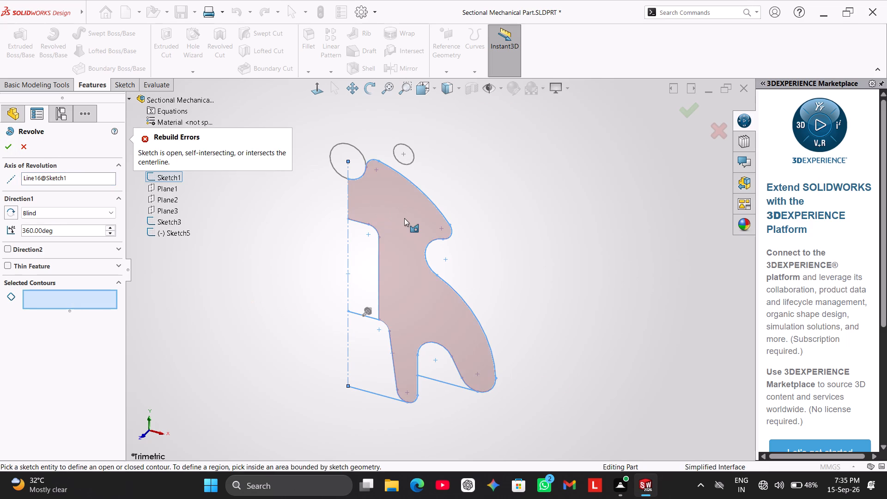
{"action": "left_click", "coordinate": [404, 218]}
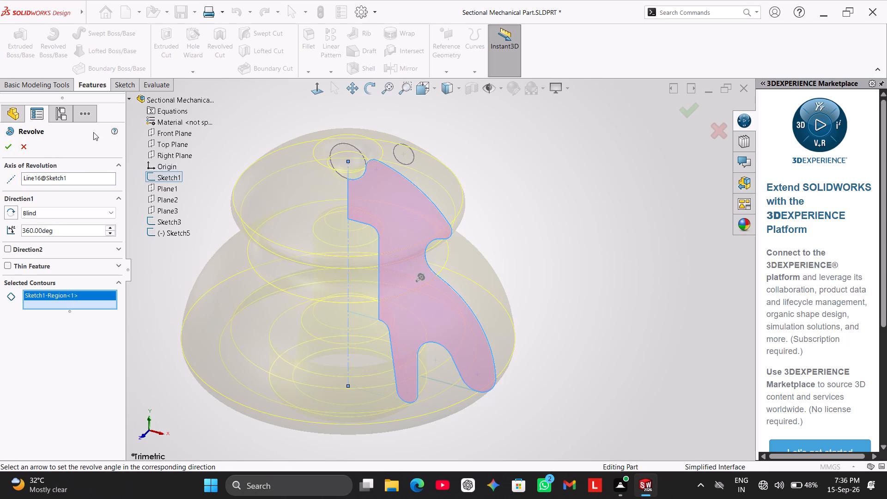
{"action": "left_click", "coordinate": [6, 142]}
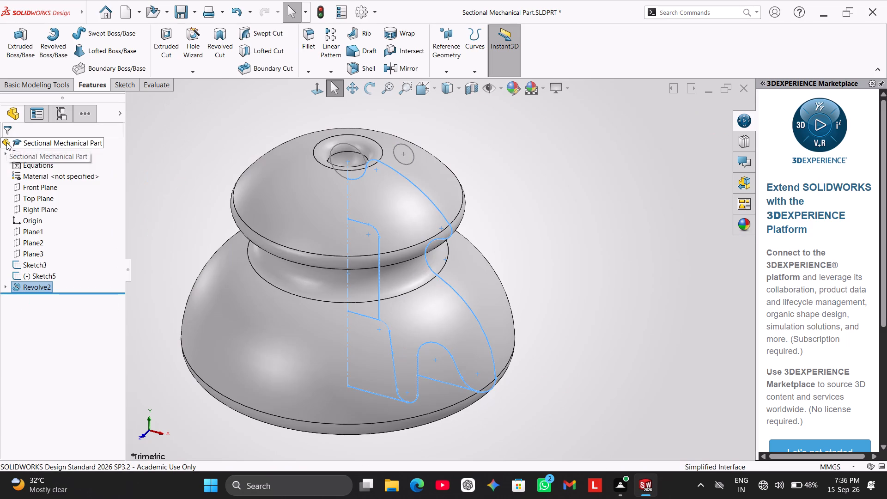
{"action": "left_click", "coordinate": [165, 129]}
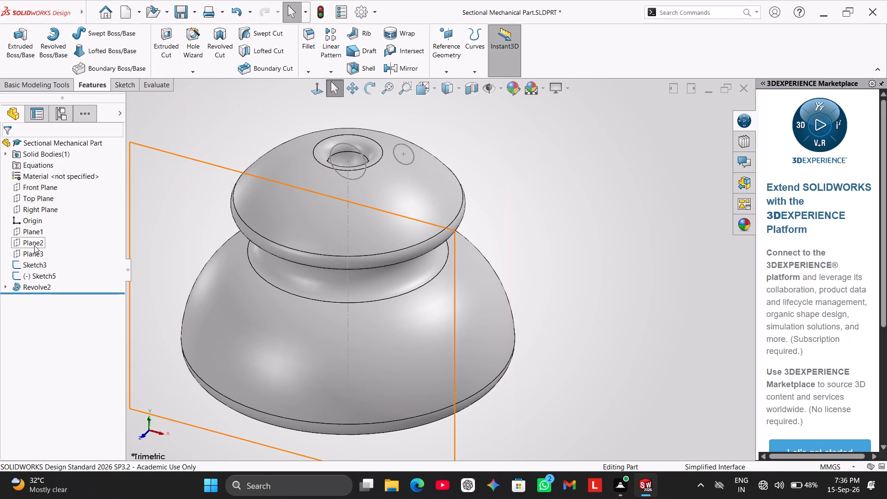
Start a sketch on Plane2 and draw a circle of 4 mm radius centred on and matching the existing smaller circle.
{"action": "left_click", "coordinate": [34, 245]}
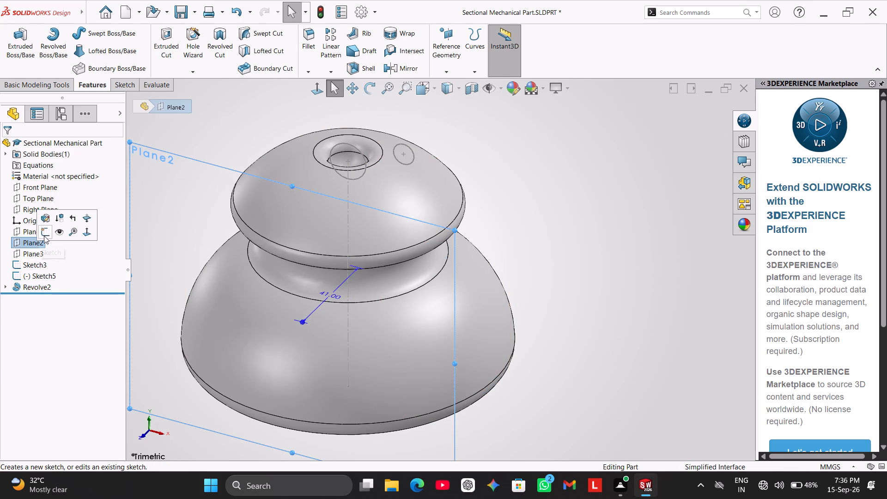
{"action": "left_click", "coordinate": [45, 229]}
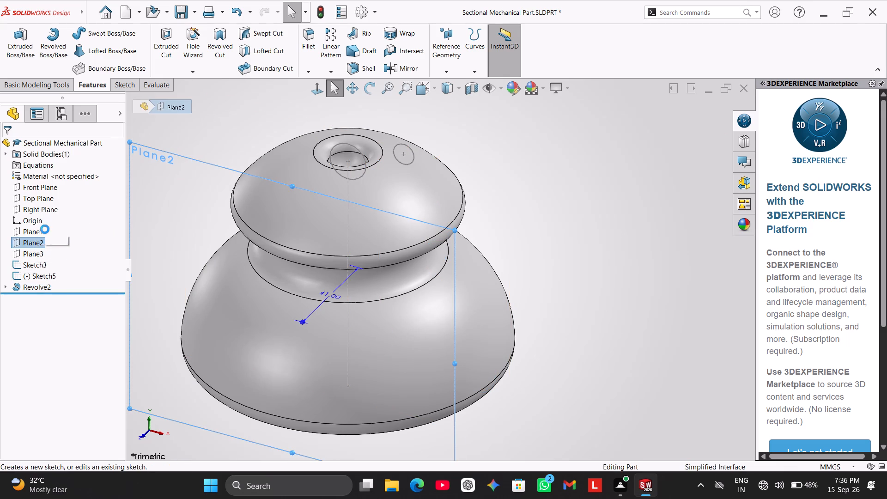
{"action": "left_click", "coordinate": [158, 209]}
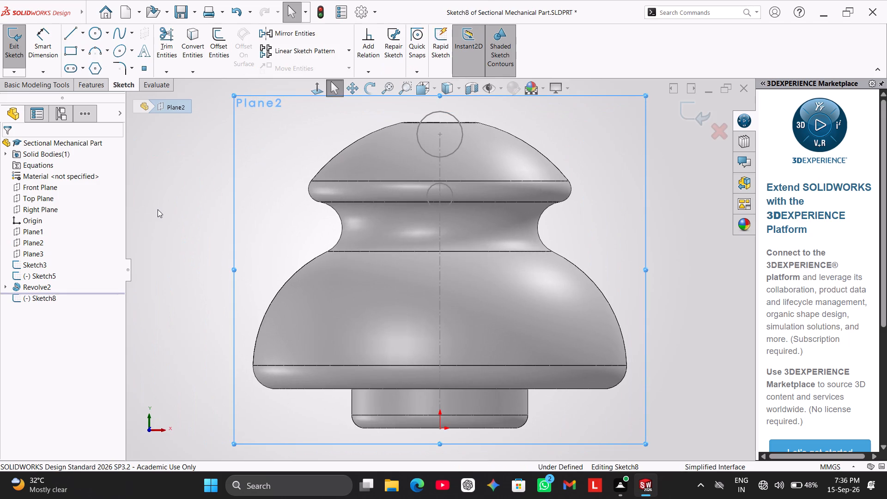
{"action": "left_click", "coordinate": [94, 33]}
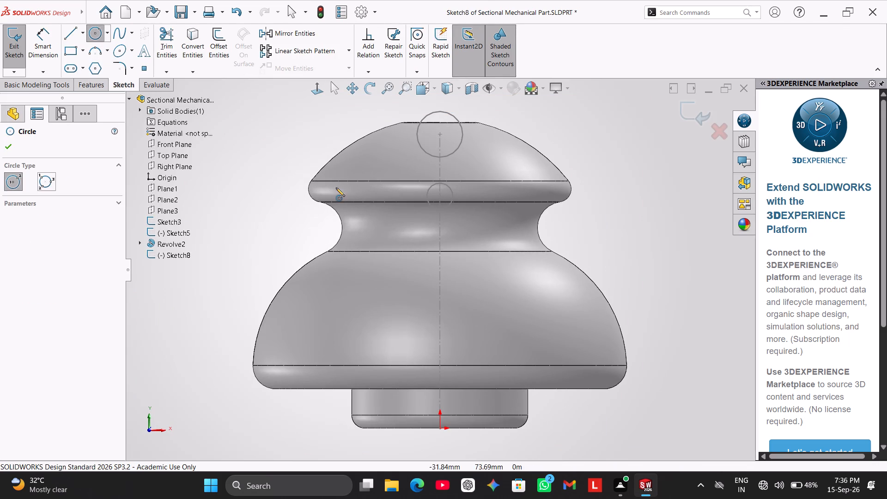
{"action": "left_click", "coordinate": [439, 195]}
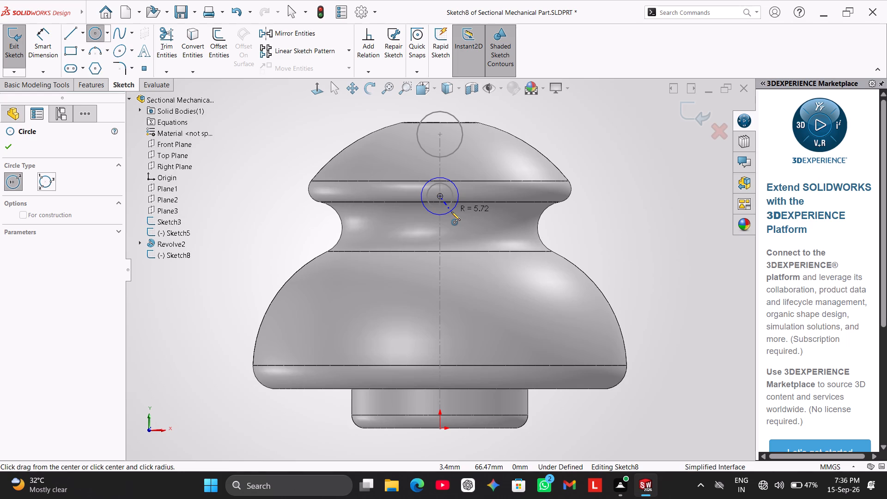
{"action": "left_click", "coordinate": [449, 207]}
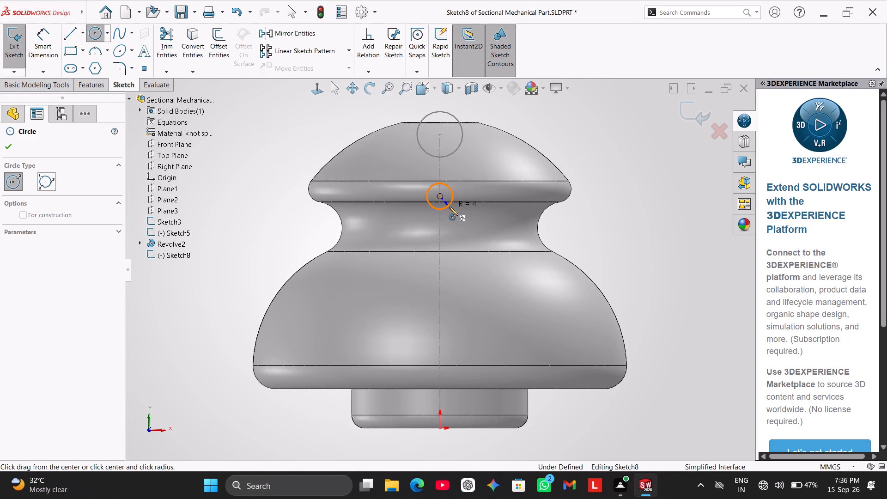
{"action": "triple_click", "coordinate": [57, 46]}
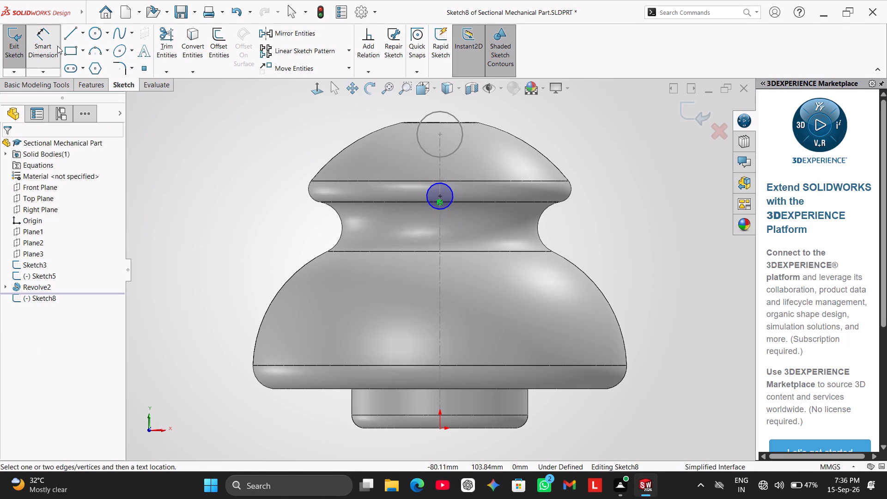
Dimension the new circle's diameter at 8 mm.
{"action": "left_click", "coordinate": [450, 189]}
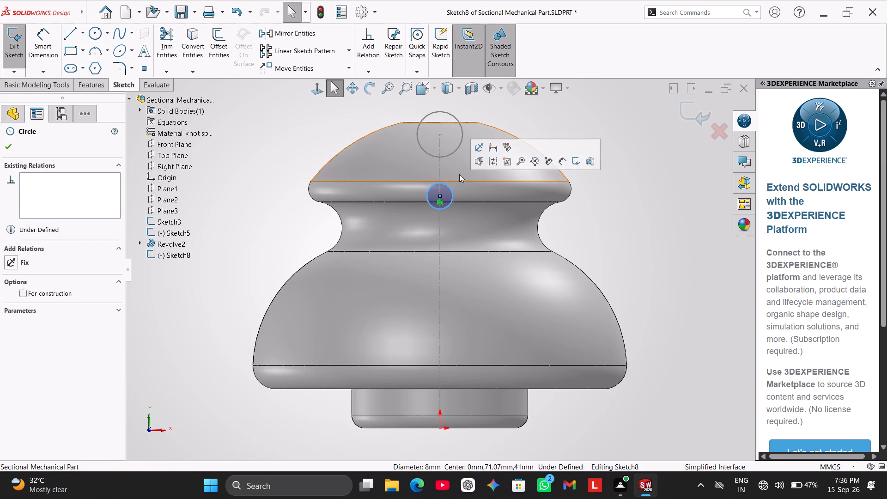
{"action": "left_click", "coordinate": [225, 128]}
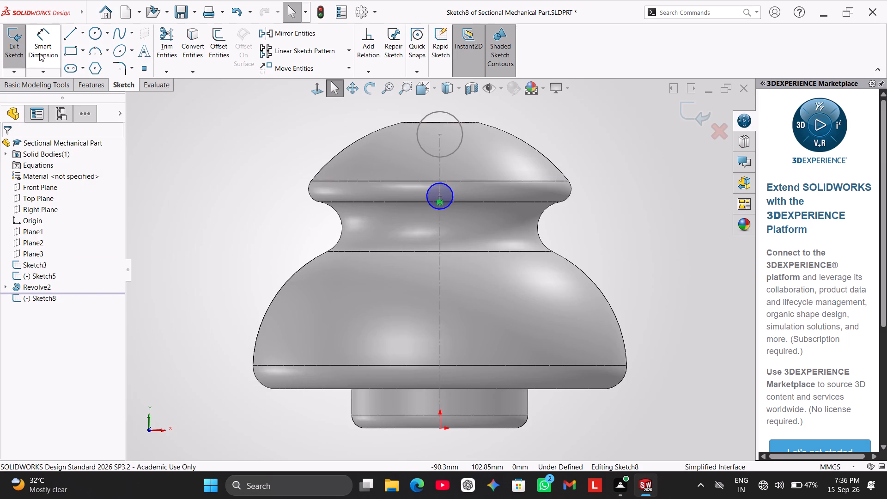
{"action": "left_click_drag", "start_coordinate": [20, 42], "coordinate": [43, 42]}
{"action": "left_click", "coordinate": [43, 42]}
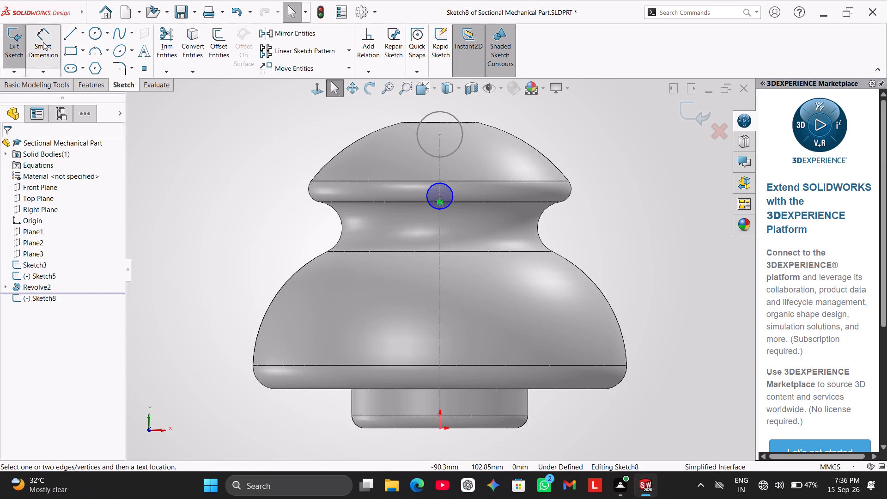
{"action": "left_click", "coordinate": [450, 196]}
{"action": "left_click", "coordinate": [503, 150]}
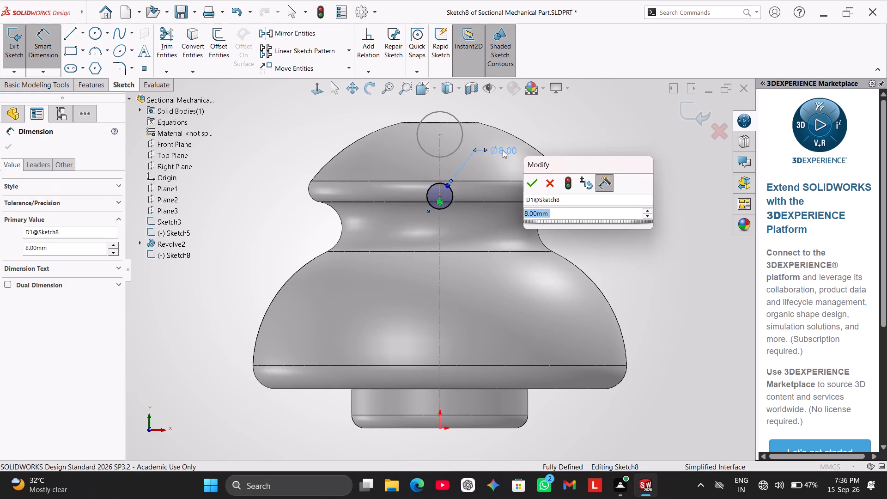
{"action": "left_click", "coordinate": [535, 177]}
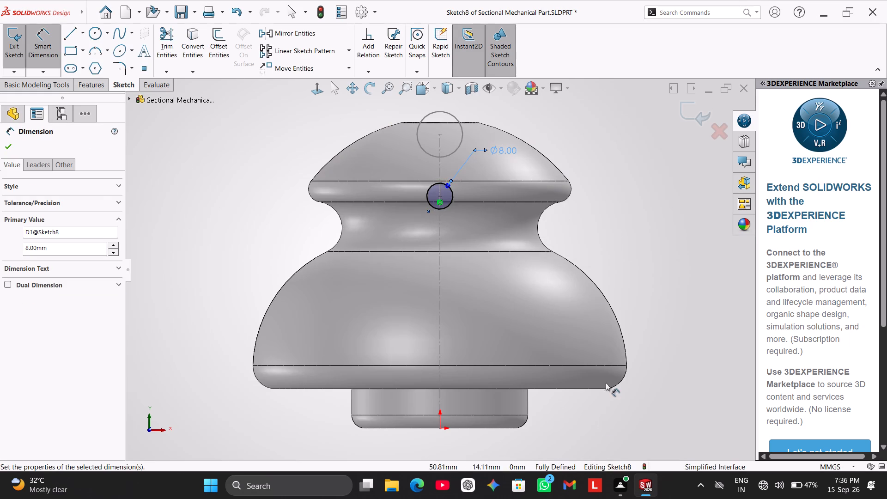
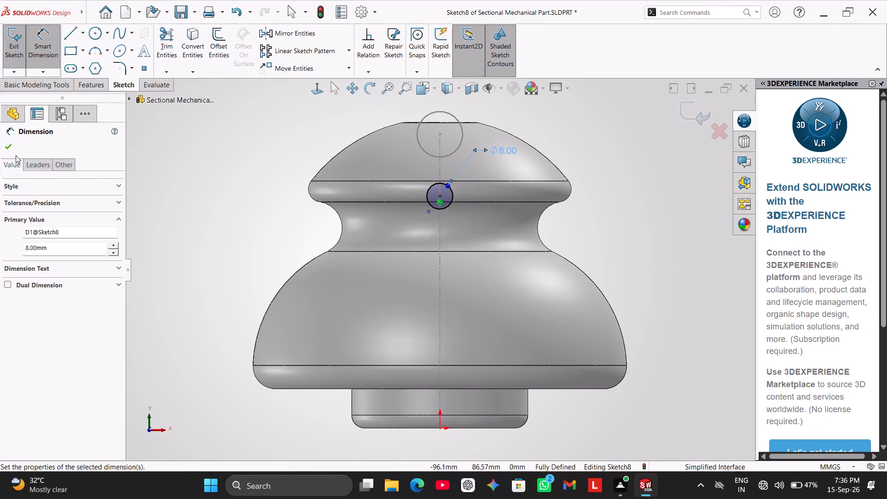
Finish the circle's diameter dimension and exit the sketch on Plane2.
{"action": "left_click", "coordinate": [7, 146]}
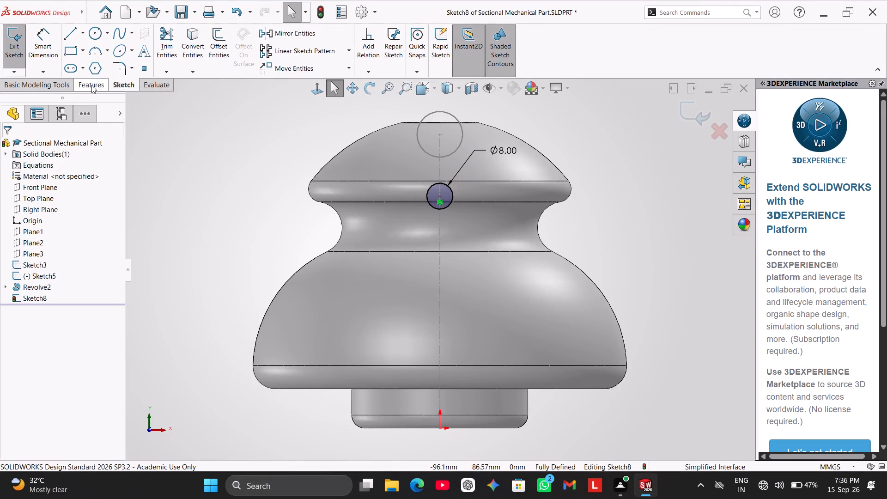
{"action": "left_click", "coordinate": [91, 85]}
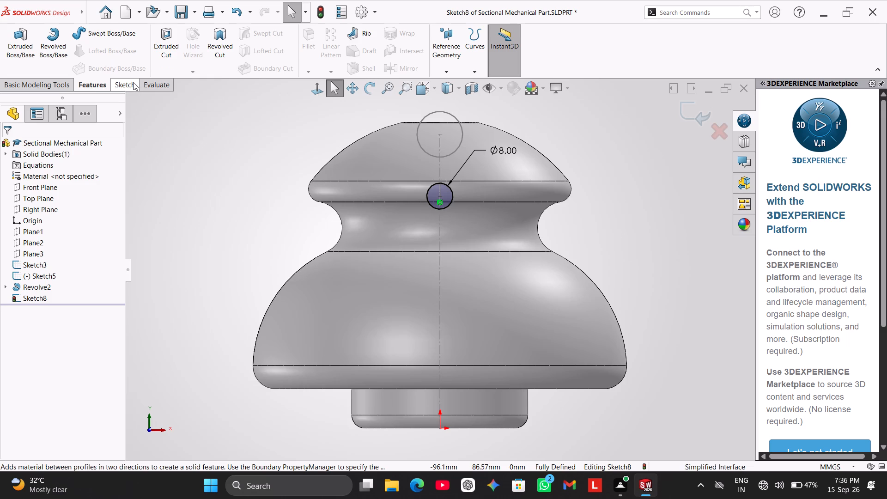
{"action": "left_click", "coordinate": [133, 82]}
{"action": "left_click", "coordinate": [5, 41]}
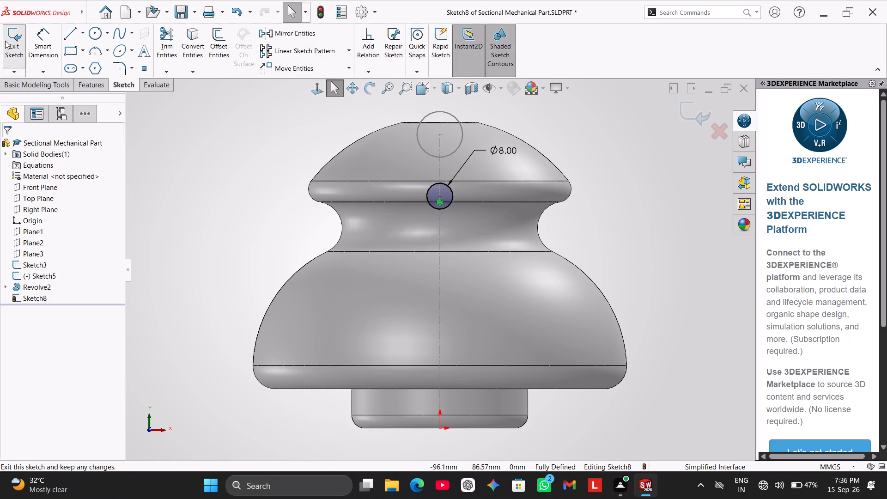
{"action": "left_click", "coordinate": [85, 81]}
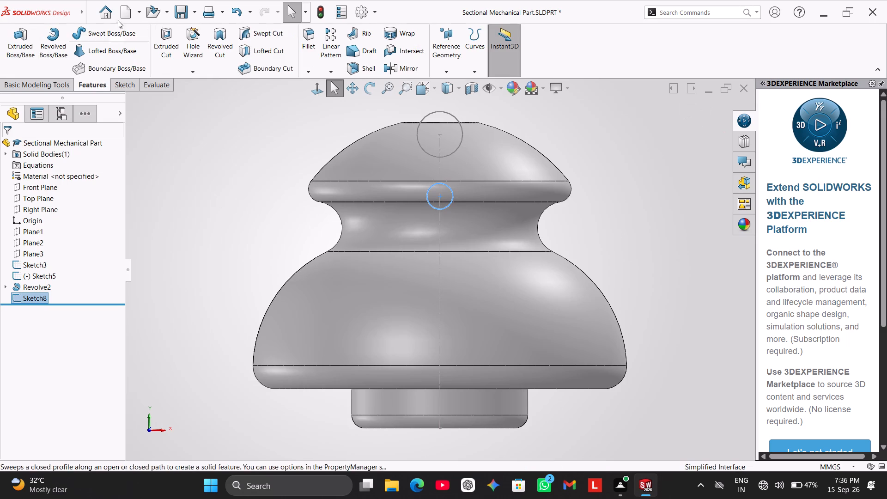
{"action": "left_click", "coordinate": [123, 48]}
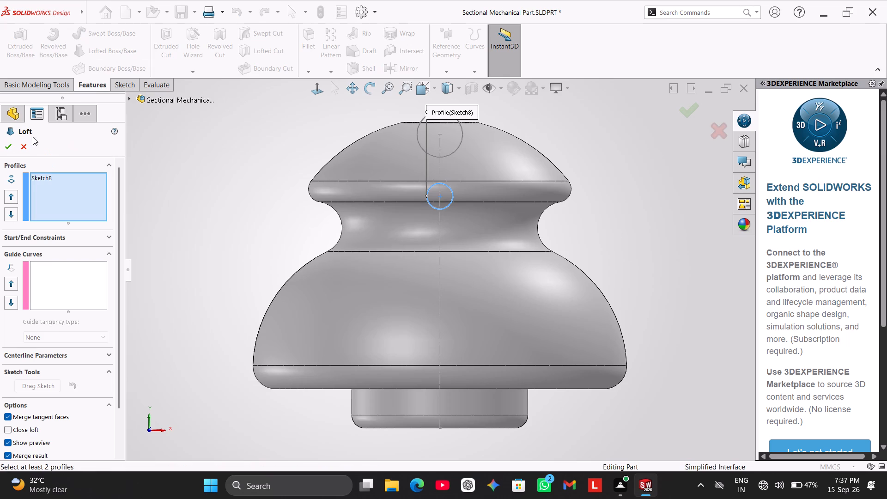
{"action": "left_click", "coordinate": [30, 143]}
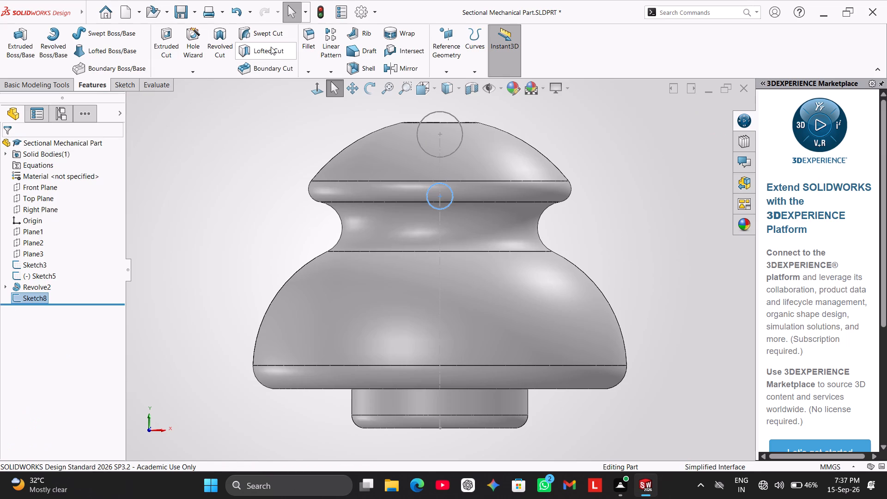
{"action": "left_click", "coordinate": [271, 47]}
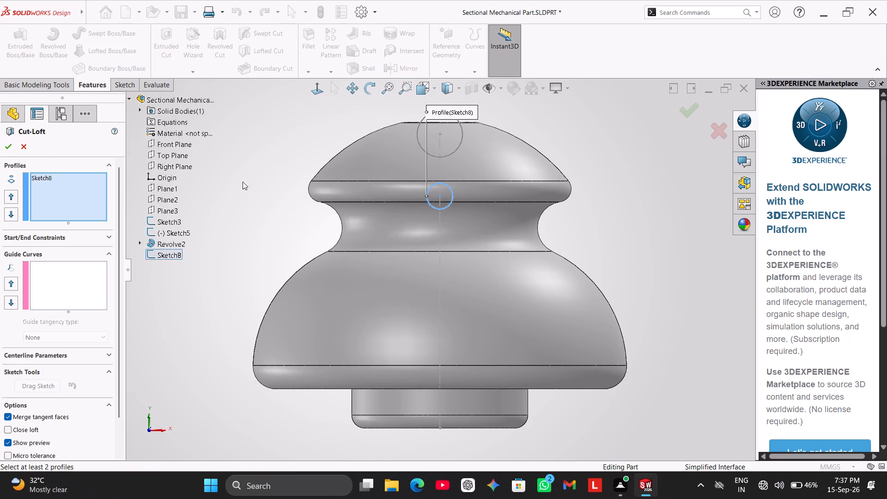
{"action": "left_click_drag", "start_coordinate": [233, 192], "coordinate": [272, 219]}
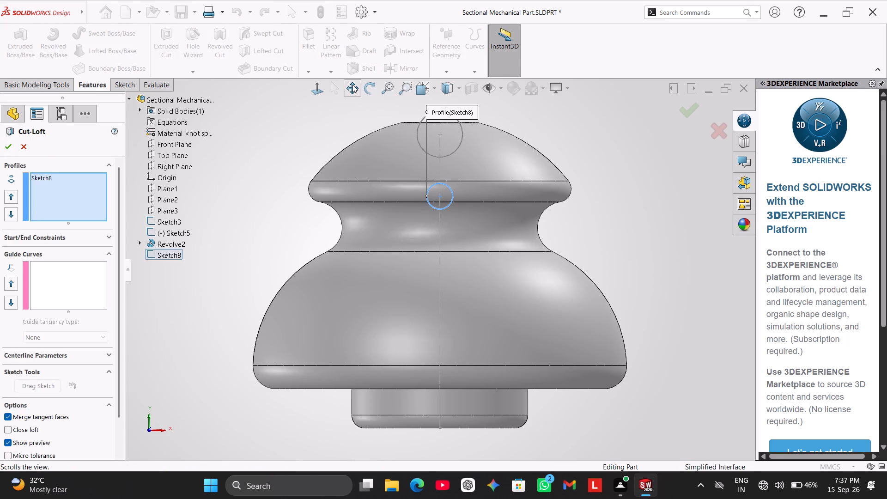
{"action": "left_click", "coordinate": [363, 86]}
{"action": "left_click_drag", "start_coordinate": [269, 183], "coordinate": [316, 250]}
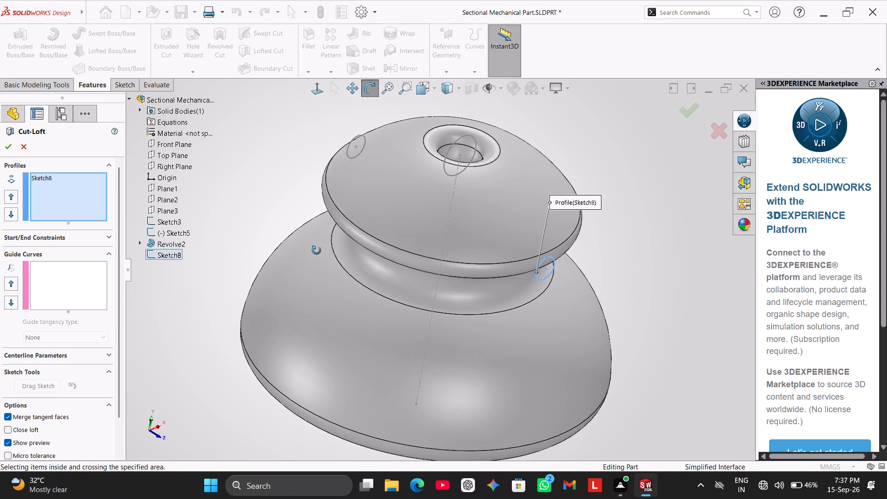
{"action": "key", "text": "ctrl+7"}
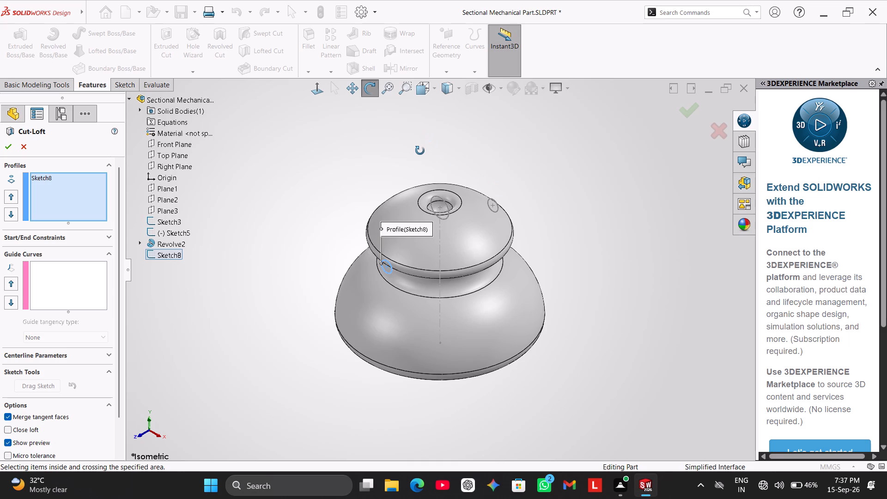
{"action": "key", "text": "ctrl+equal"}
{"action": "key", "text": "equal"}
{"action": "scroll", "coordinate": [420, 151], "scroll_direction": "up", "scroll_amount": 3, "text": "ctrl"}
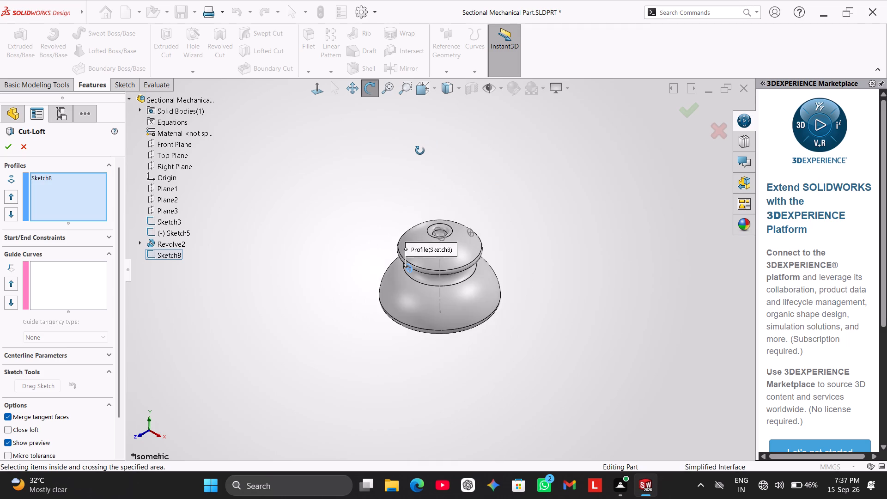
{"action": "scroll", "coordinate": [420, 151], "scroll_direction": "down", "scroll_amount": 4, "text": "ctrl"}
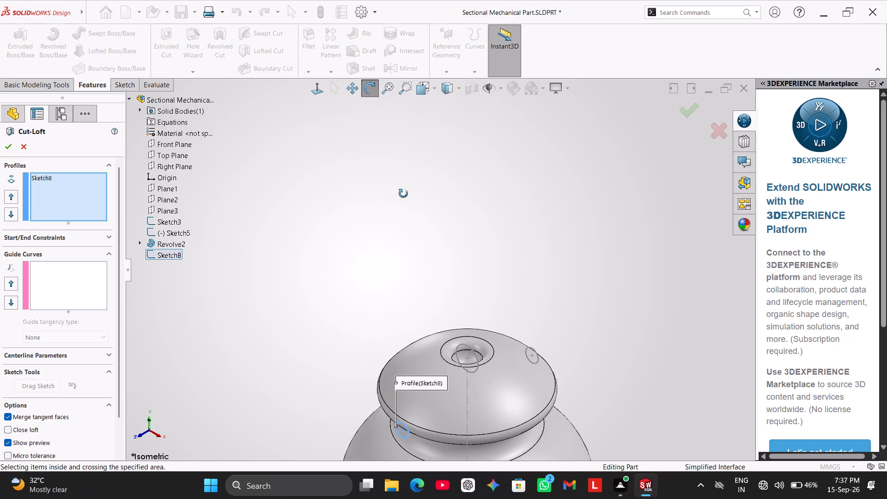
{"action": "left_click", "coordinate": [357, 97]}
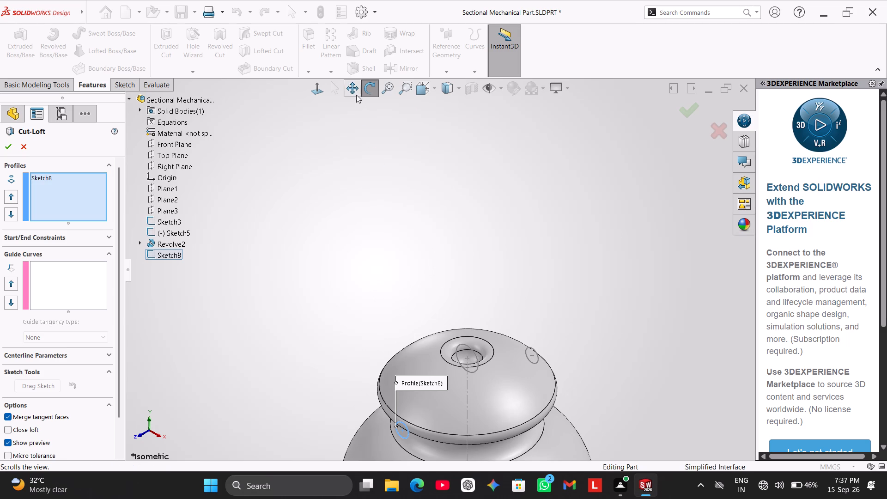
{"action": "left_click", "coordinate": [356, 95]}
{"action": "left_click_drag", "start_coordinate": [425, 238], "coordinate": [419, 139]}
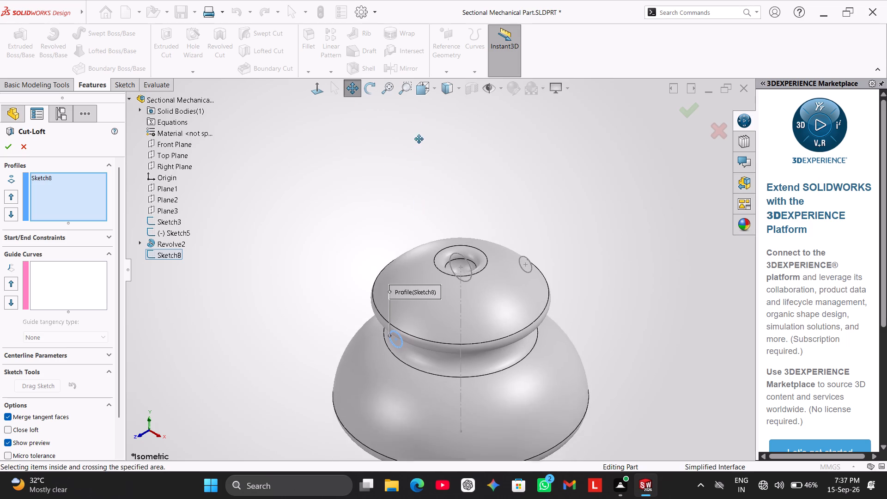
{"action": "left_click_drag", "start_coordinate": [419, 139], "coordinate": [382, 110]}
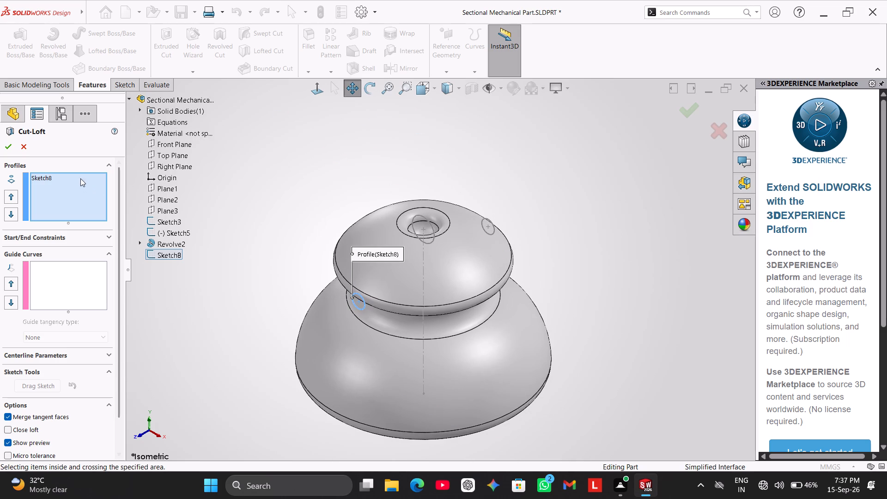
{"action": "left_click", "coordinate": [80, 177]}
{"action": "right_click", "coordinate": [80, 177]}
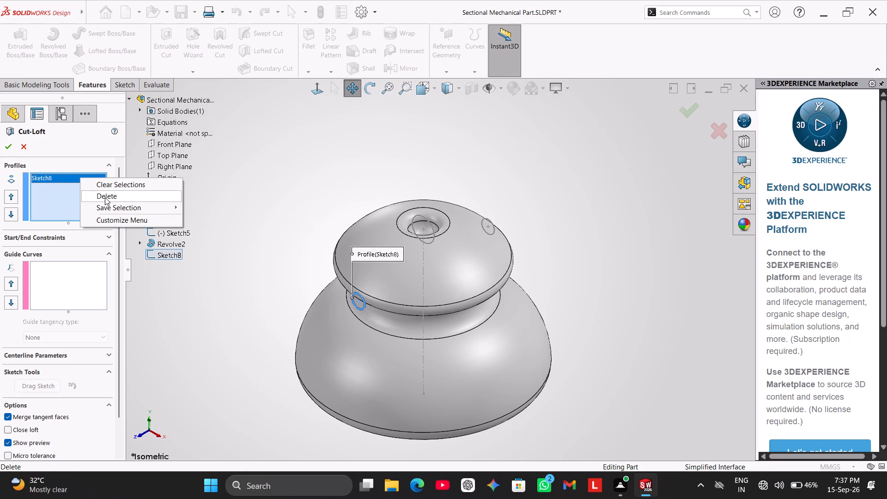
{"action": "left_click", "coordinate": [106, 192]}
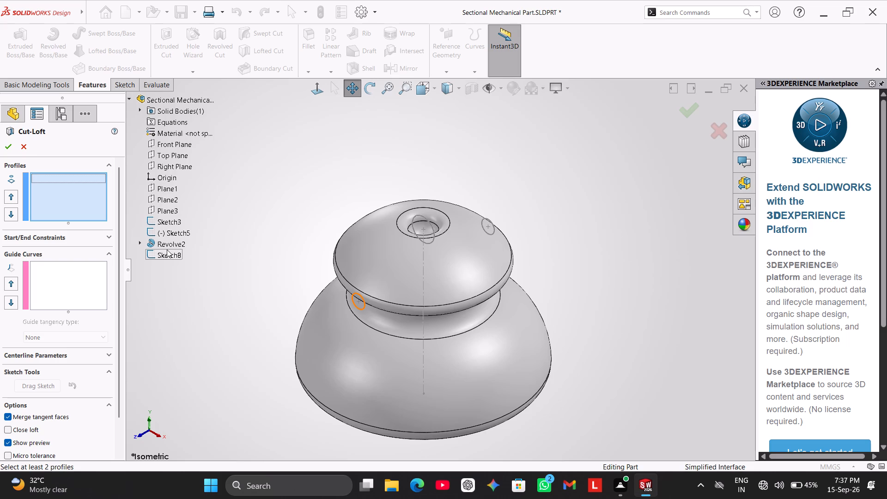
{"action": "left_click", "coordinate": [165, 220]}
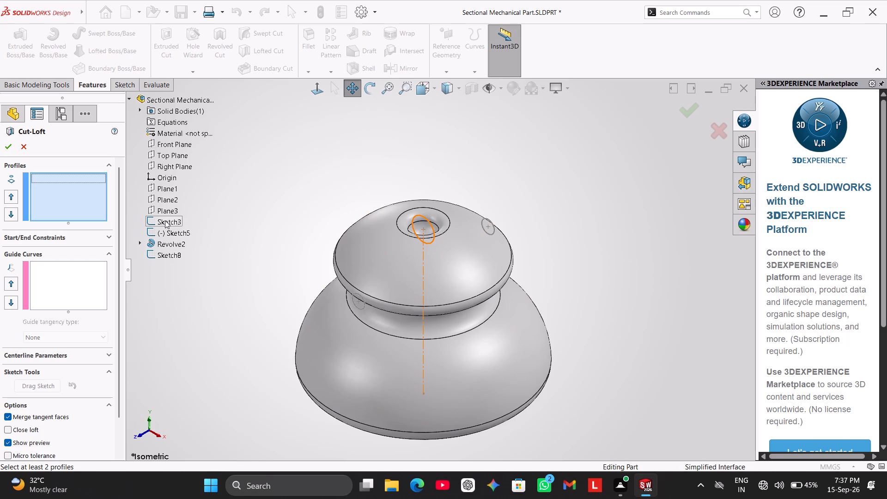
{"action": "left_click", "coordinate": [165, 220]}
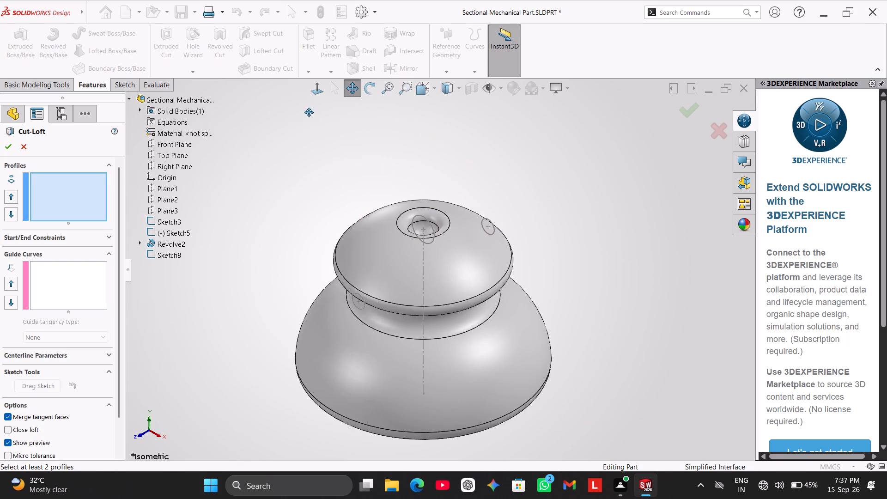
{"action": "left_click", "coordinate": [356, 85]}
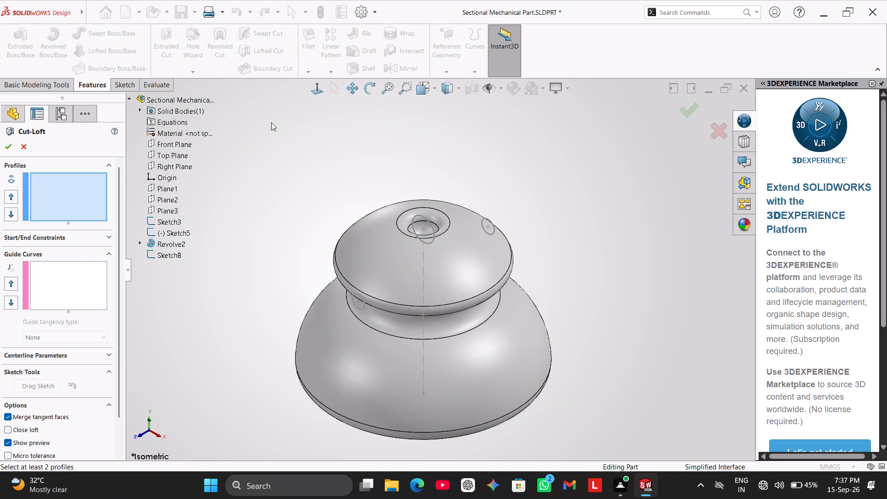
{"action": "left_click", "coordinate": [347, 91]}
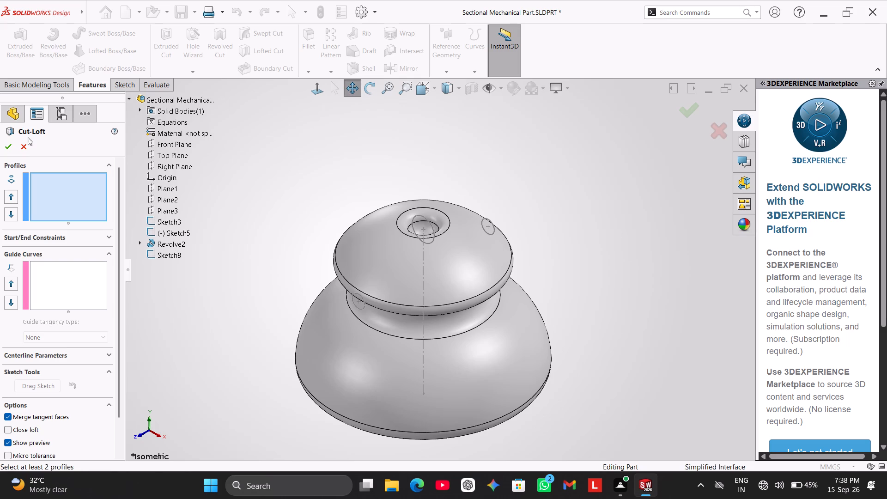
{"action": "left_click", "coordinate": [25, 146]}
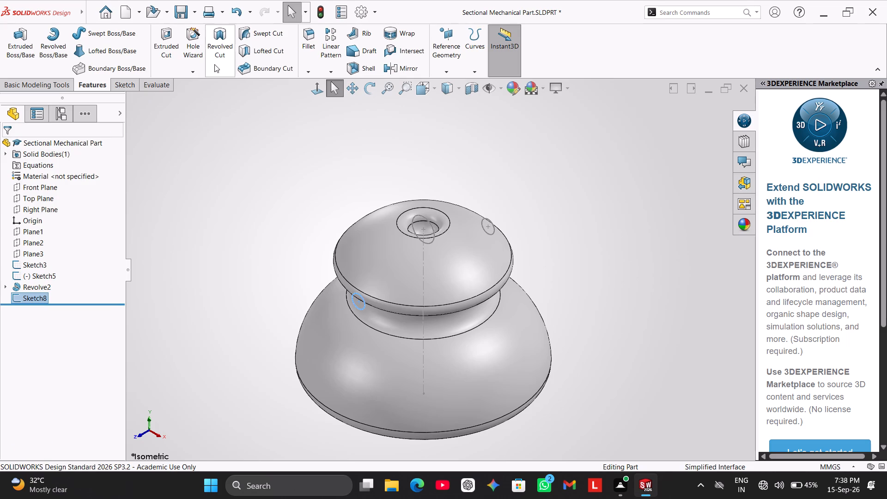
Create a lofted cut across the top dome using the circle profiles Sketch5, Sketch3 and Sketch8, in that order.
{"action": "left_click", "coordinate": [267, 53]}
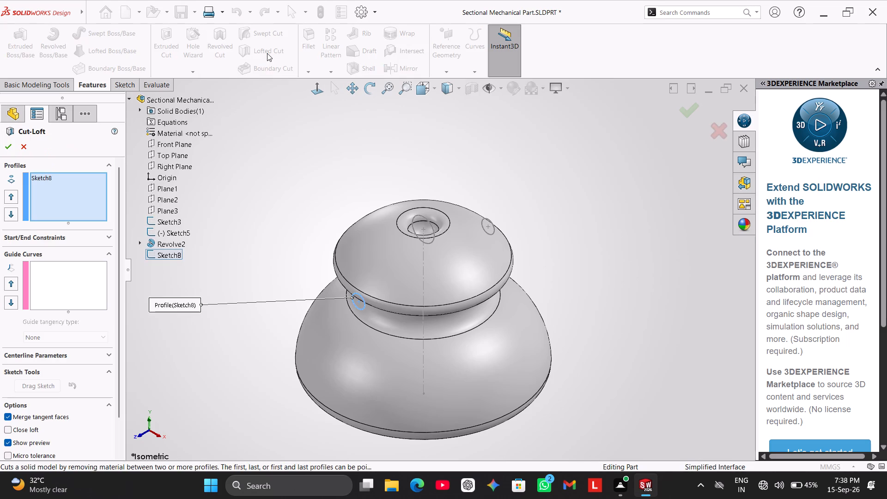
{"action": "left_click", "coordinate": [171, 221]}
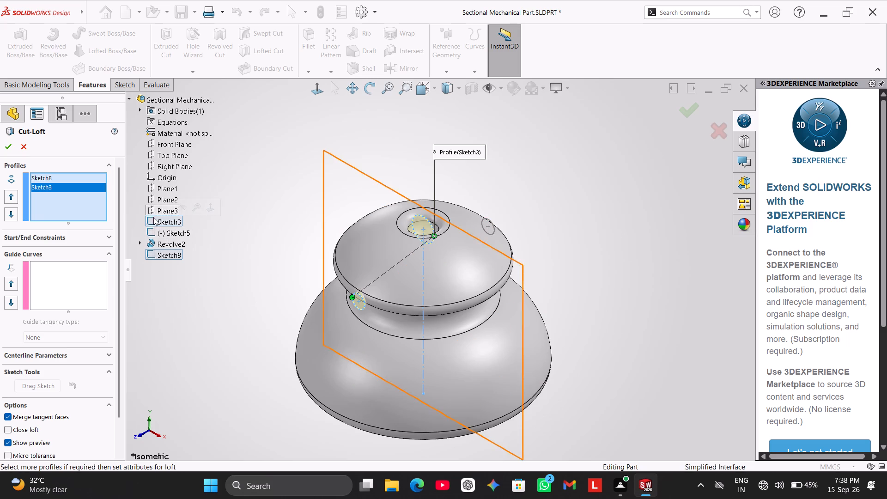
{"action": "left_click", "coordinate": [67, 178]}
{"action": "left_click", "coordinate": [67, 178]}
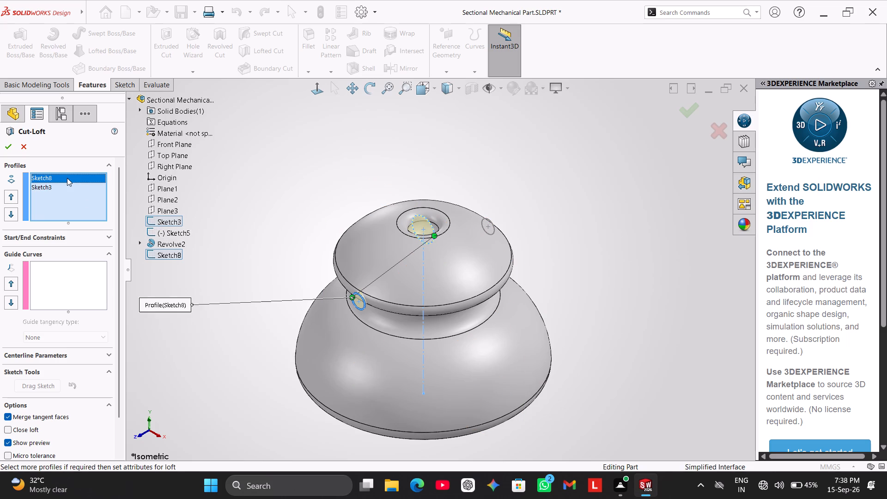
{"action": "right_click", "coordinate": [67, 178]}
{"action": "left_click", "coordinate": [86, 187]}
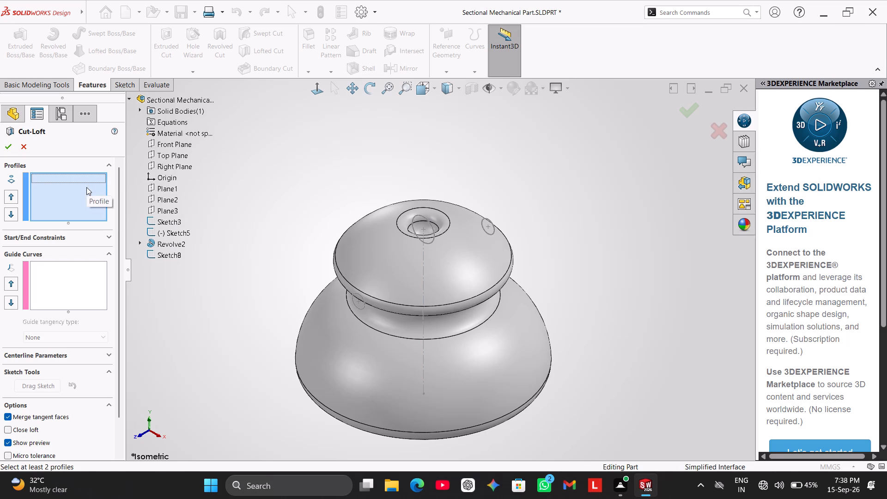
{"action": "left_click", "coordinate": [166, 229]}
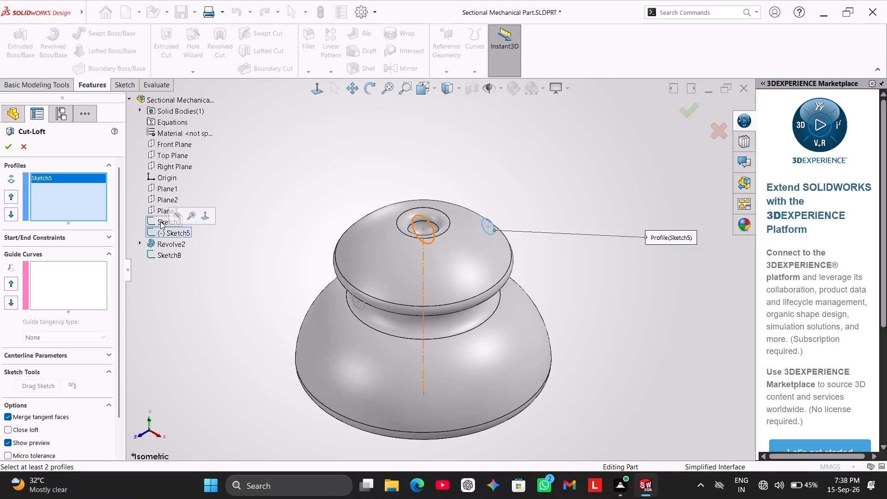
{"action": "left_click", "coordinate": [160, 220]}
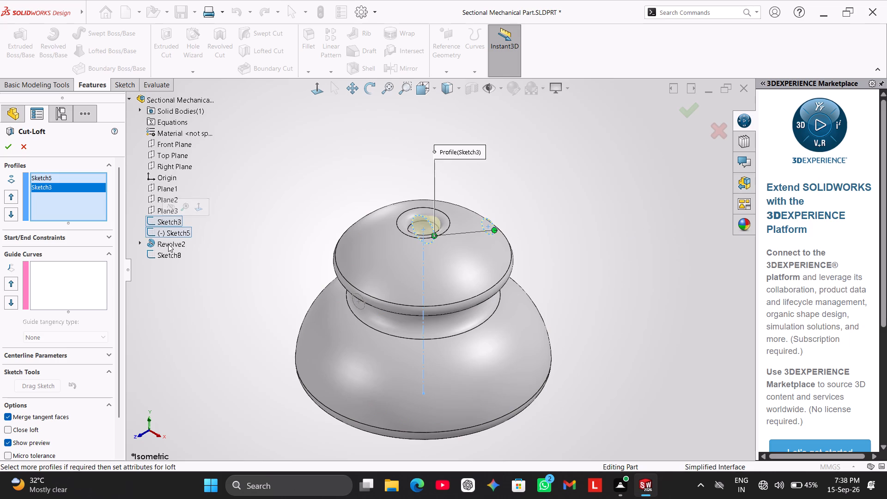
{"action": "left_click", "coordinate": [169, 257]}
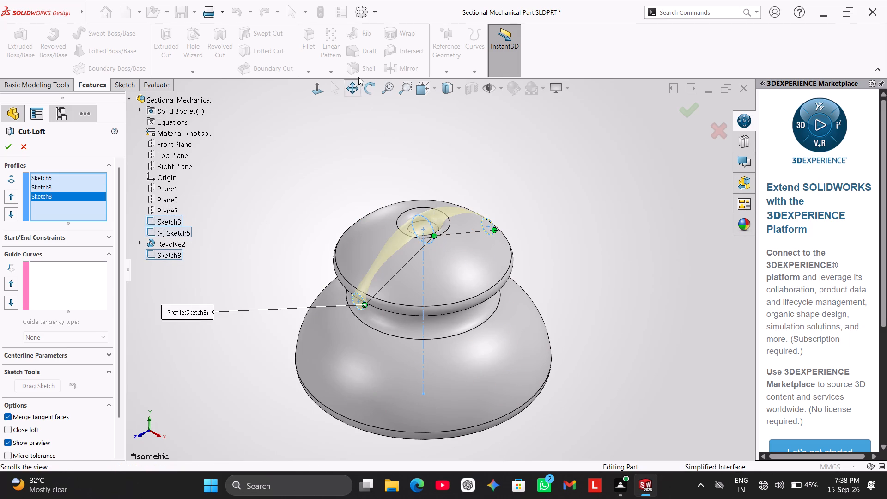
{"action": "left_click", "coordinate": [367, 90]}
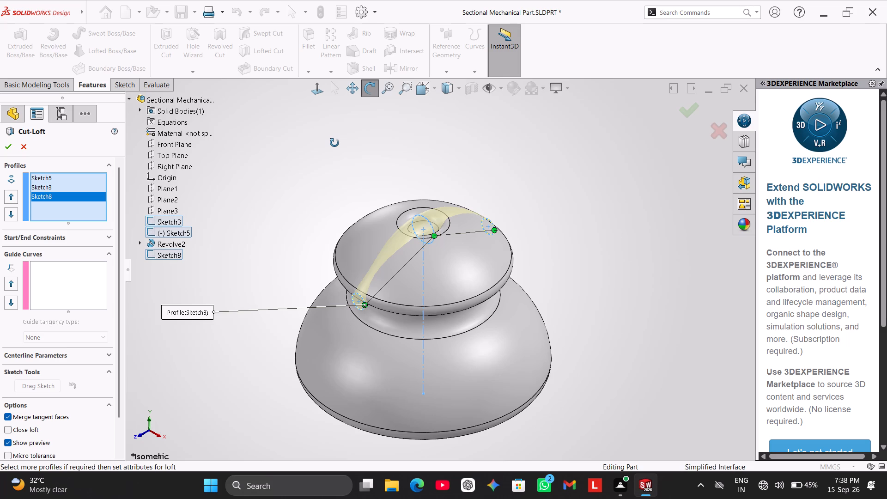
{"action": "left_click_drag", "start_coordinate": [334, 143], "coordinate": [335, 181]}
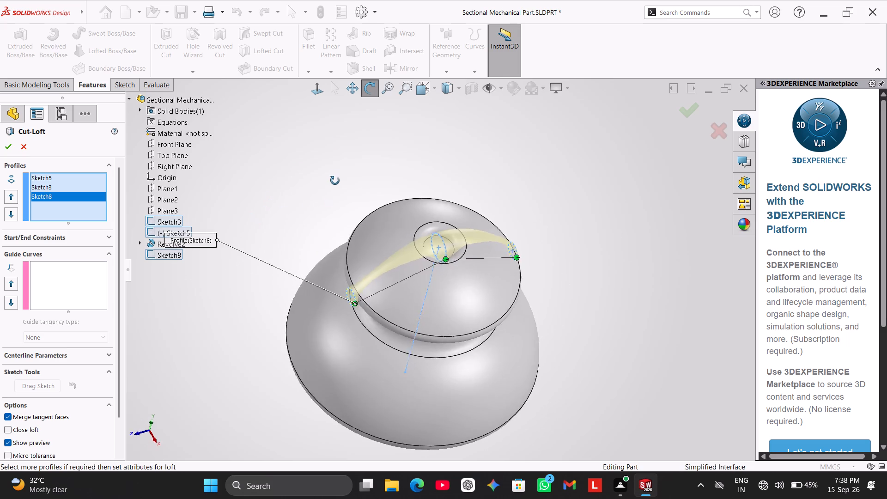
{"action": "left_click_drag", "start_coordinate": [335, 181], "coordinate": [336, 177]}
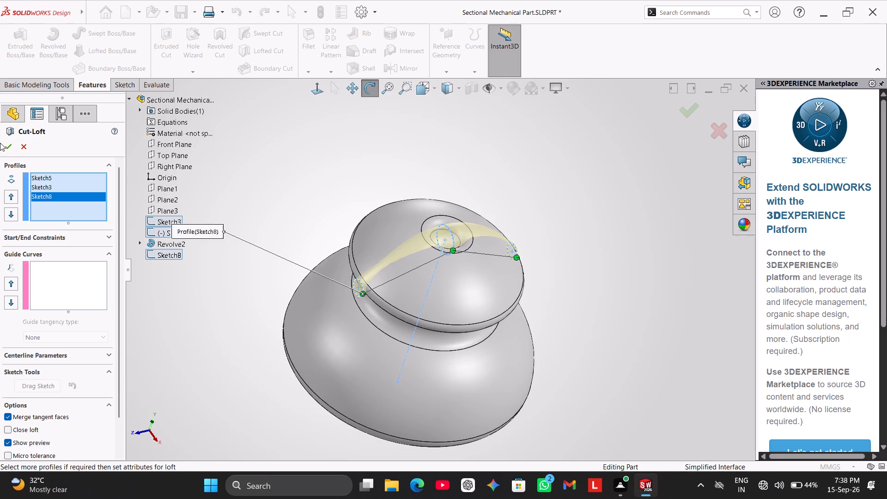
{"action": "left_click", "coordinate": [3, 145]}
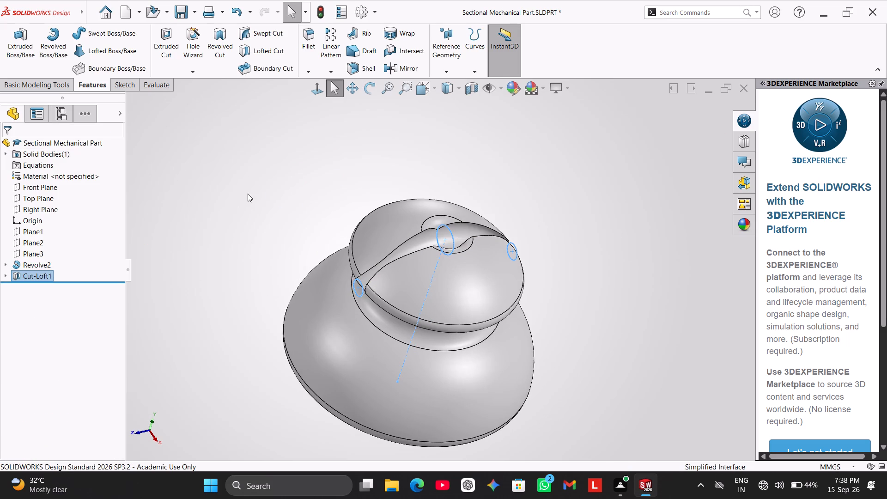
{"action": "left_click_drag", "start_coordinate": [248, 194], "coordinate": [178, 238]}
{"action": "left_click", "coordinate": [199, 214]}
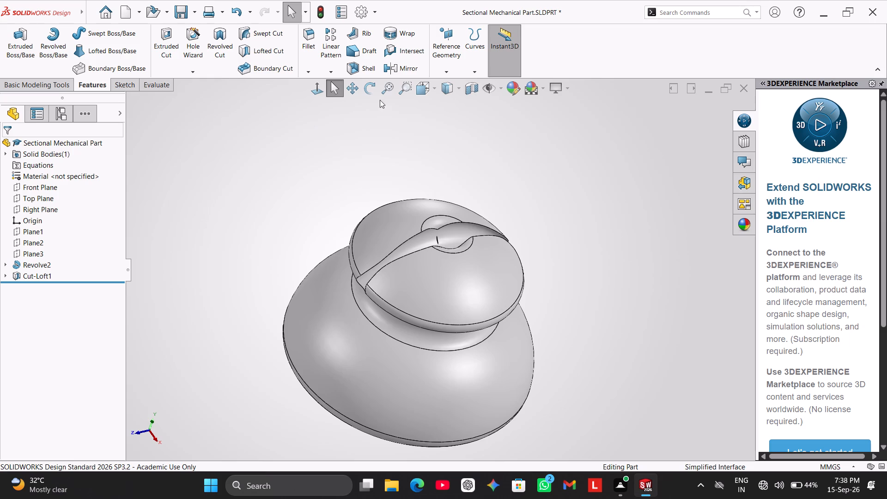
Check the new groove across the top dome and open Sketch5 of the lofted cut for editing.
{"action": "left_click", "coordinate": [362, 85]}
{"action": "left_click_drag", "start_coordinate": [334, 133], "coordinate": [259, 186]}
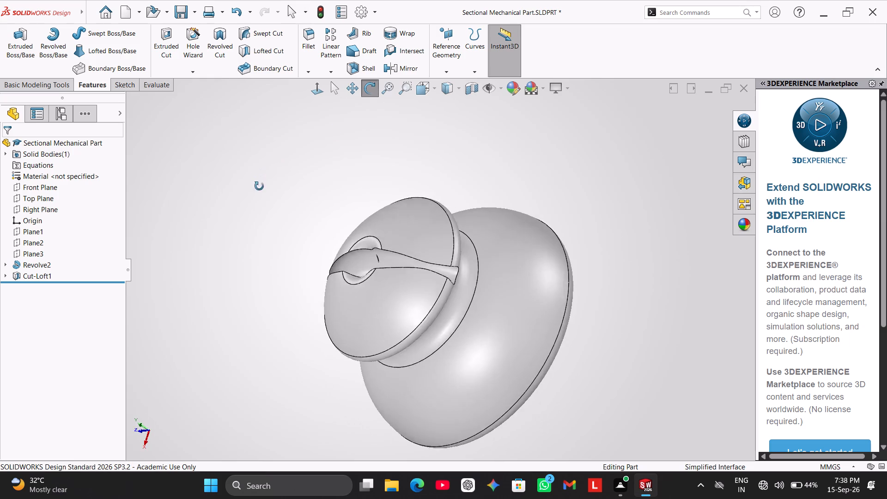
{"action": "left_click_drag", "start_coordinate": [259, 186], "coordinate": [263, 205]}
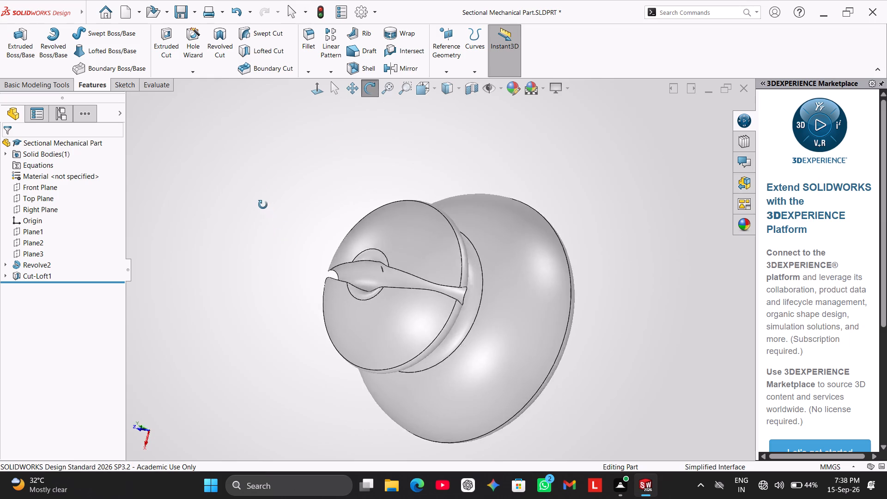
{"action": "left_click_drag", "start_coordinate": [263, 205], "coordinate": [232, 217]}
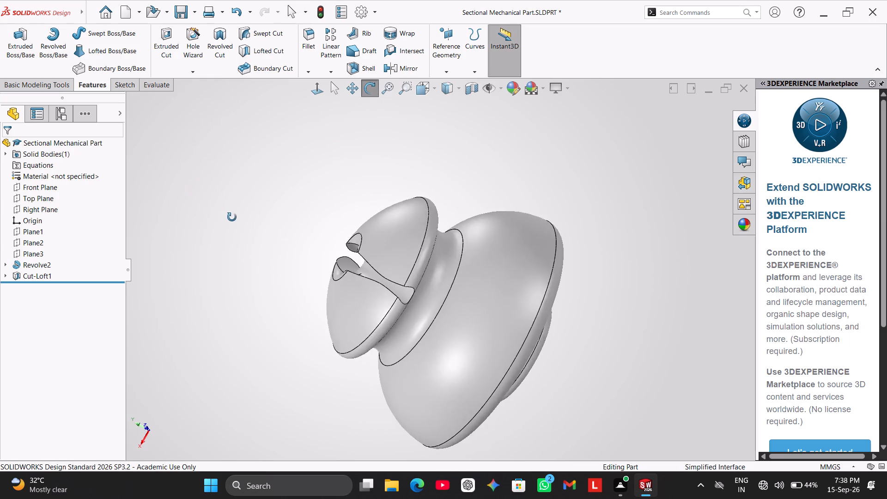
{"action": "left_click_drag", "start_coordinate": [232, 217], "coordinate": [240, 223]}
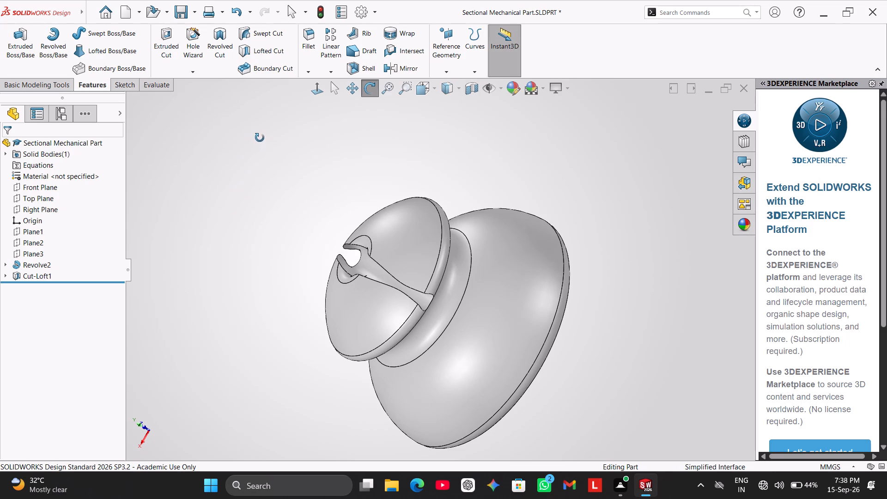
{"action": "left_click", "coordinate": [6, 263]}
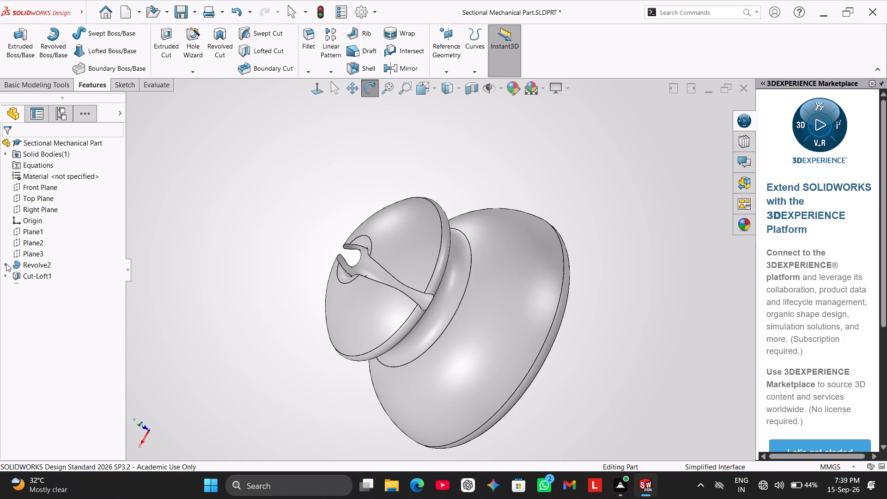
{"action": "left_click", "coordinate": [6, 287]}
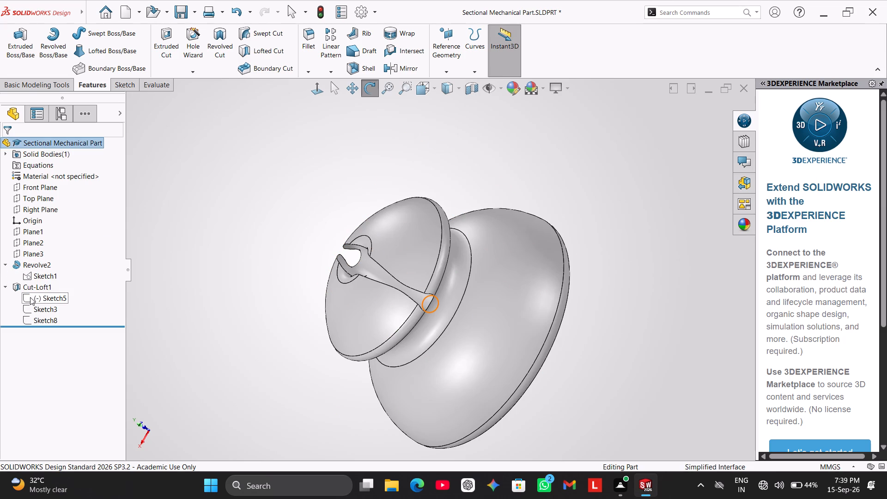
{"action": "right_click", "coordinate": [40, 300]}
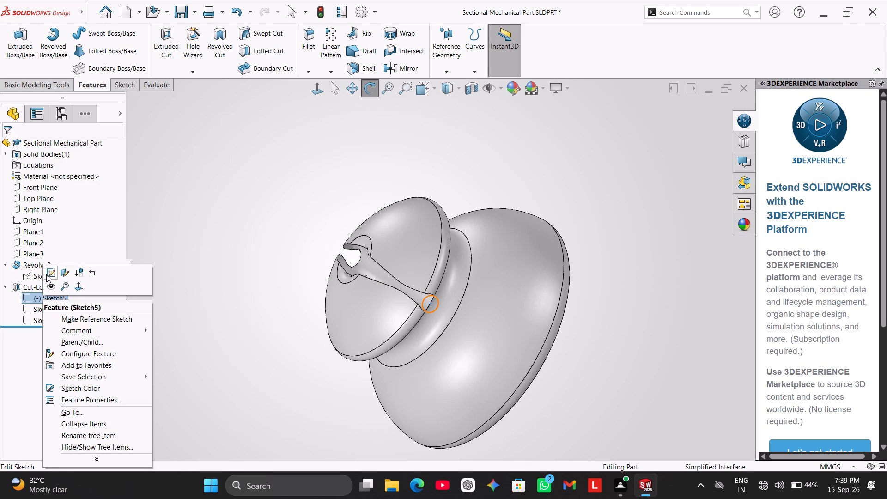
{"action": "left_click", "coordinate": [46, 274]}
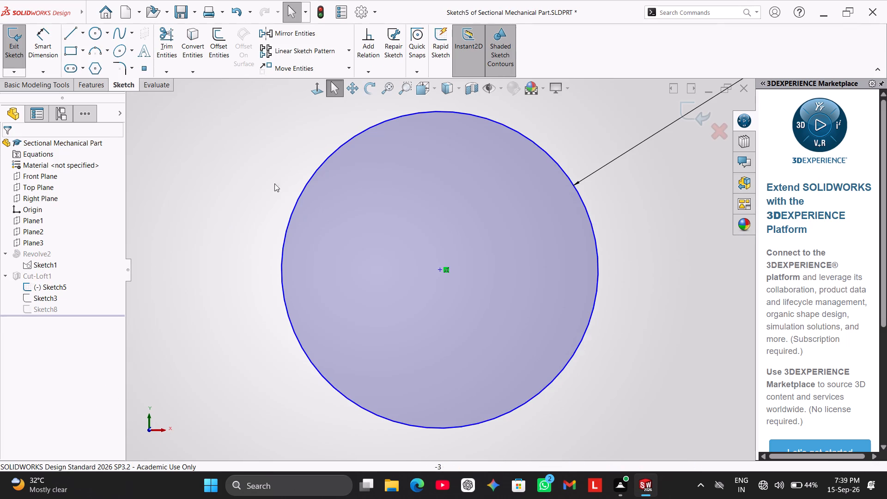
Move the 8 mm circle's centre in Sketch5 down the vertical axis to a height of about 68.64 mm and exit the sketch.
{"action": "scroll", "coordinate": [205, 192], "scroll_direction": "down", "scroll_amount": 5, "text": "ctrl"}
{"action": "scroll", "coordinate": [205, 192], "scroll_direction": "up", "scroll_amount": 7, "text": "ctrl"}
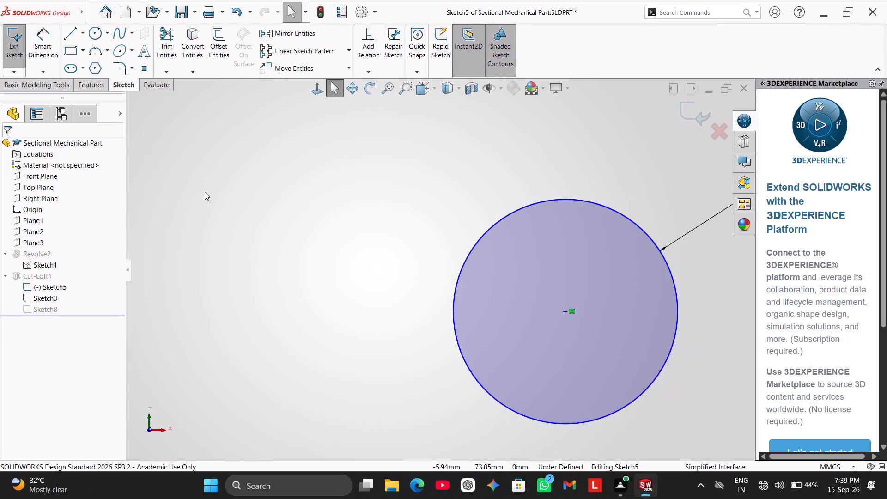
{"action": "scroll", "coordinate": [205, 192], "scroll_direction": "up", "scroll_amount": 5, "text": "ctrl"}
{"action": "scroll", "coordinate": [205, 192], "scroll_direction": "down", "scroll_amount": 1, "text": "ctrl"}
{"action": "scroll", "coordinate": [205, 192], "scroll_direction": "up", "scroll_amount": 5, "text": "ctrl"}
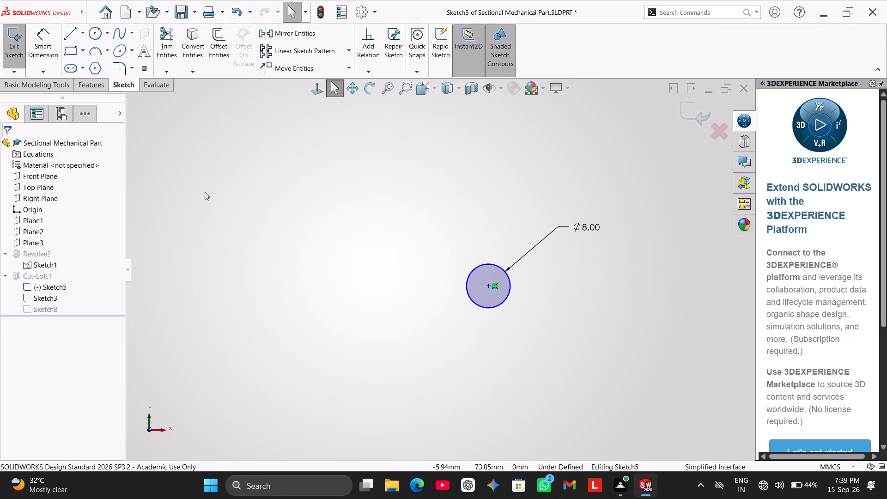
{"action": "scroll", "coordinate": [205, 192], "scroll_direction": "up", "scroll_amount": 1, "text": "ctrl"}
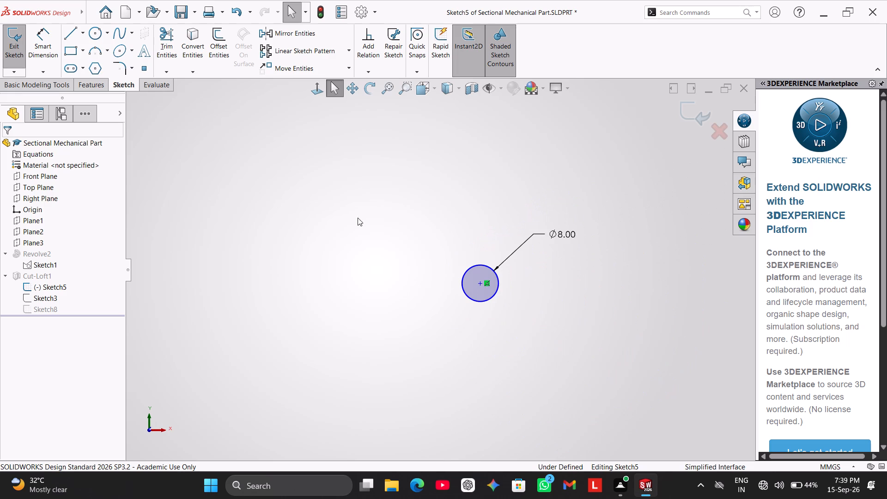
{"action": "left_click_drag", "start_coordinate": [479, 283], "coordinate": [479, 289]}
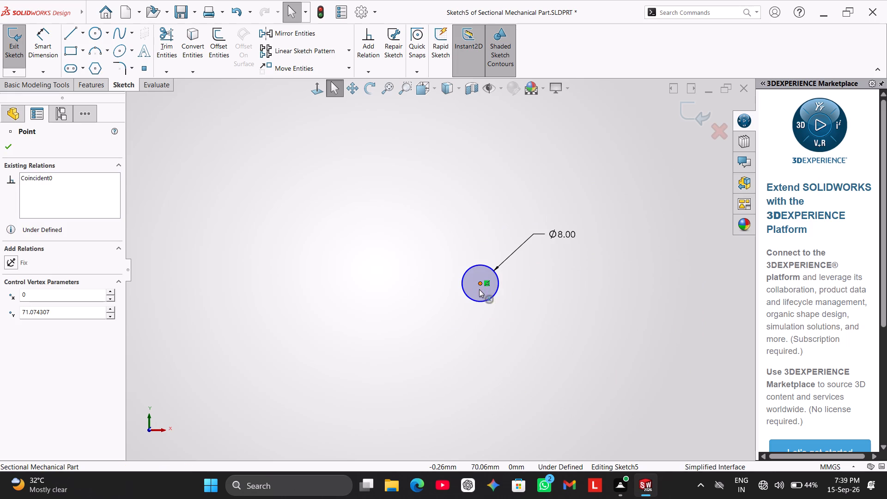
{"action": "left_click_drag", "start_coordinate": [479, 289], "coordinate": [479, 294]}
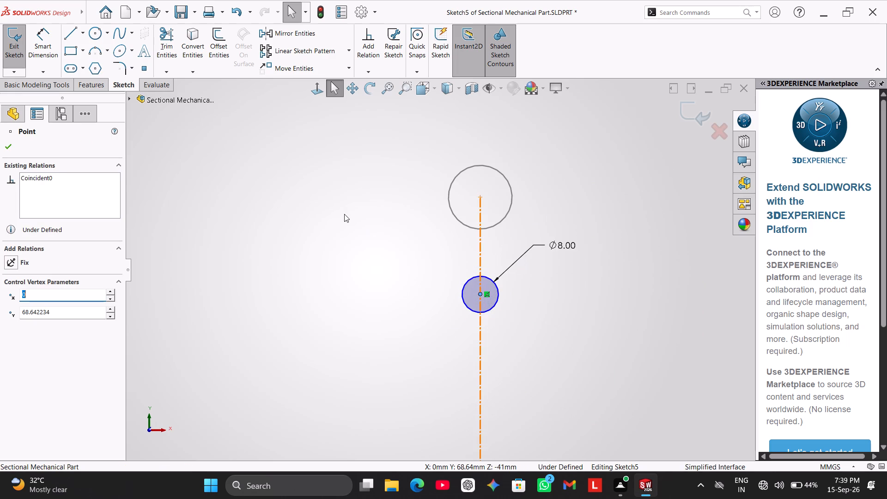
{"action": "left_click", "coordinate": [12, 149]}
{"action": "left_click", "coordinate": [18, 50]}
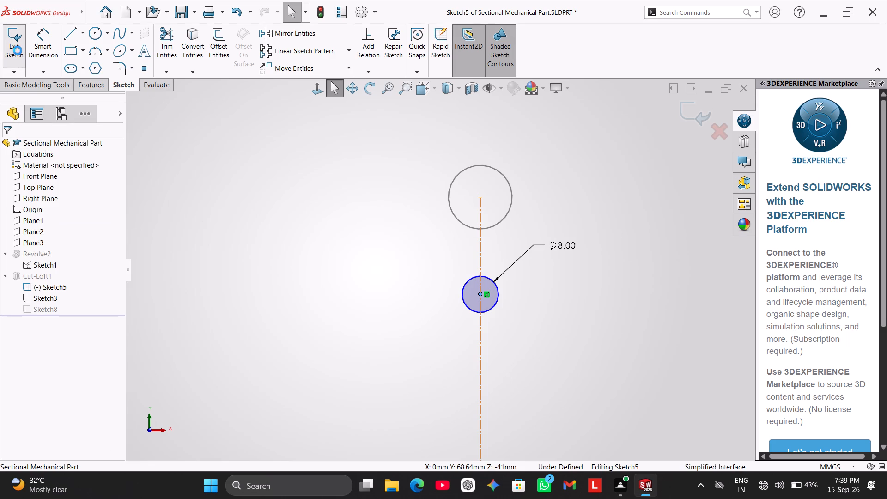
{"action": "left_click_drag", "start_coordinate": [183, 145], "coordinate": [223, 186]}
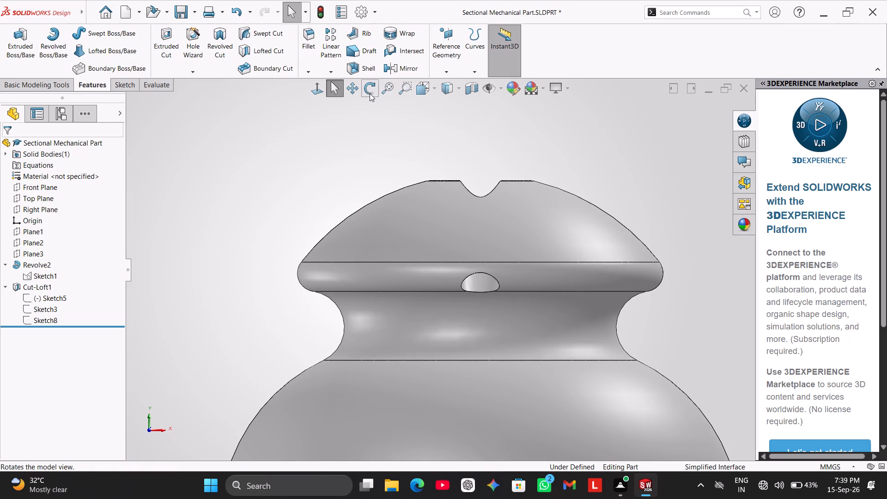
Inspect the groove's ends on the dome and show Plane2 in the model.
{"action": "left_click", "coordinate": [370, 93]}
{"action": "left_click_drag", "start_coordinate": [292, 185], "coordinate": [301, 255]}
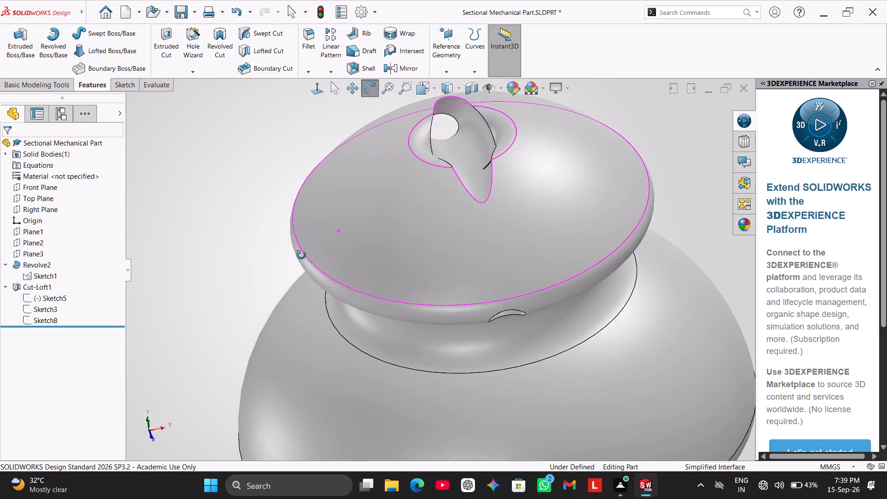
{"action": "left_click_drag", "start_coordinate": [301, 255], "coordinate": [356, 270]}
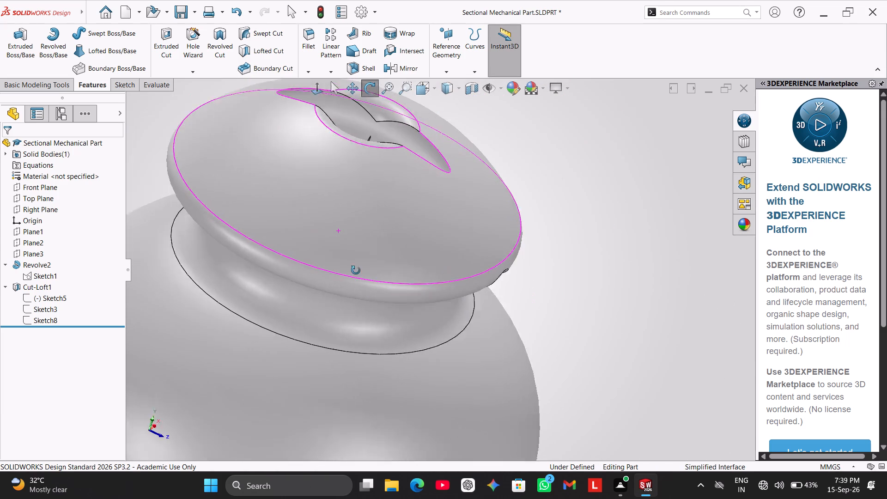
{"action": "left_click_drag", "start_coordinate": [356, 270], "coordinate": [353, 262]}
{"action": "scroll", "coordinate": [353, 262], "scroll_direction": "down", "scroll_amount": 1, "text": "ctrl"}
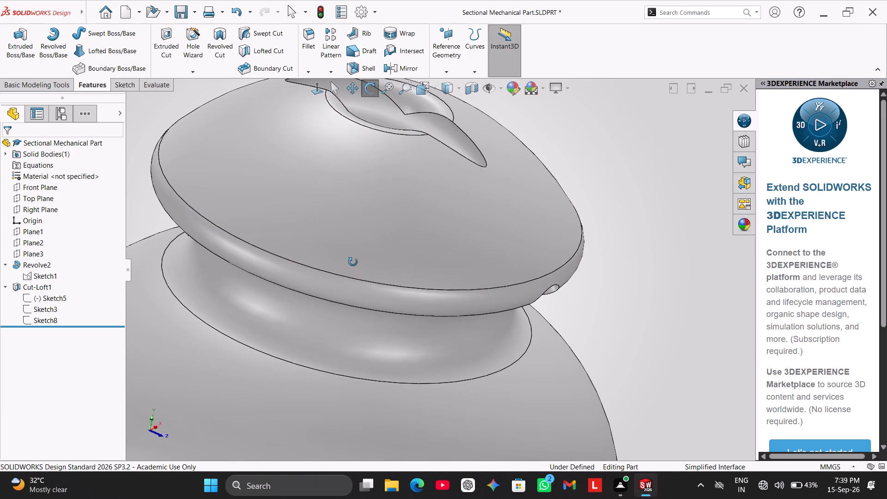
{"action": "scroll", "coordinate": [353, 262], "scroll_direction": "up", "scroll_amount": 2, "text": "ctrl"}
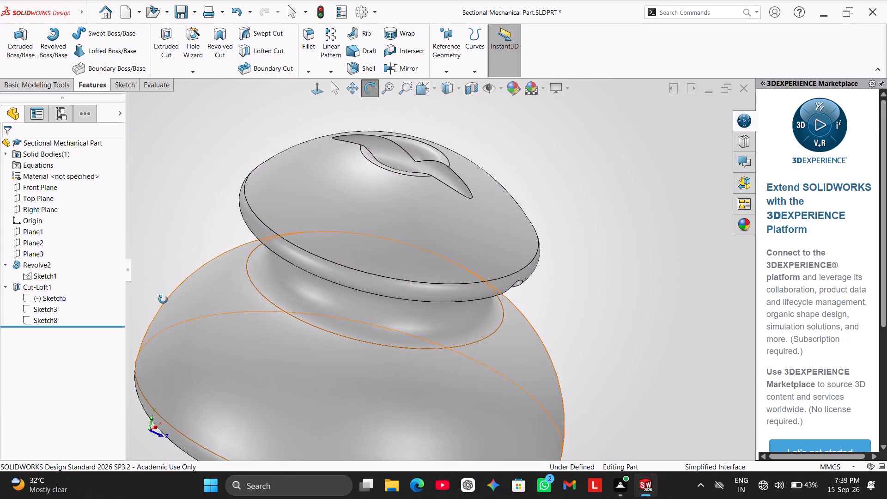
{"action": "left_click", "coordinate": [33, 244]}
{"action": "left_click", "coordinate": [33, 244]}
{"action": "left_click", "coordinate": [33, 244]}
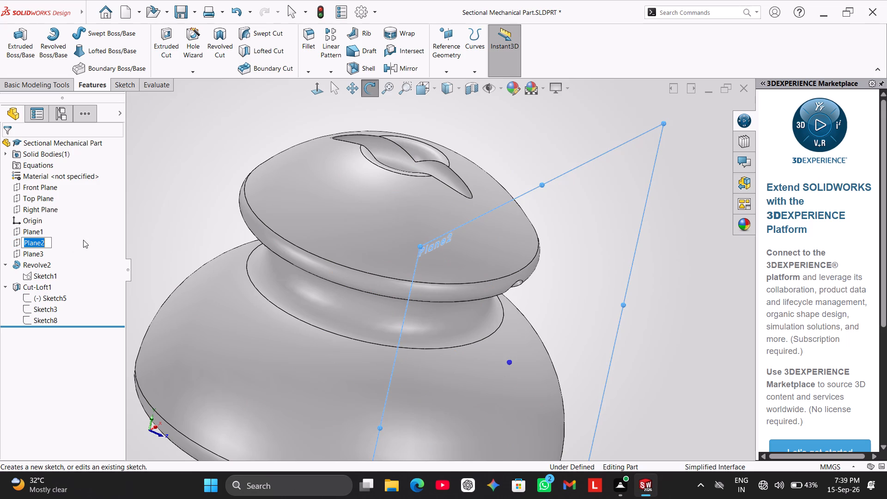
{"action": "left_click", "coordinate": [83, 240]}
{"action": "left_click", "coordinate": [39, 239]}
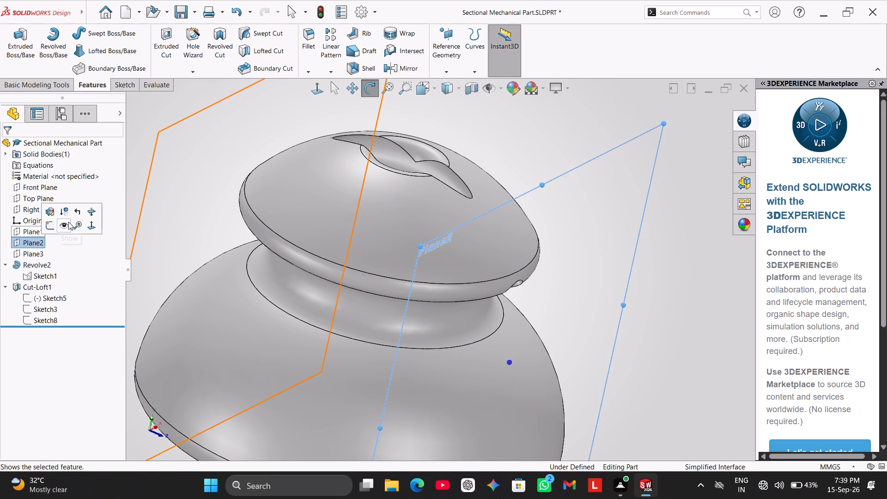
{"action": "left_click", "coordinate": [68, 222]}
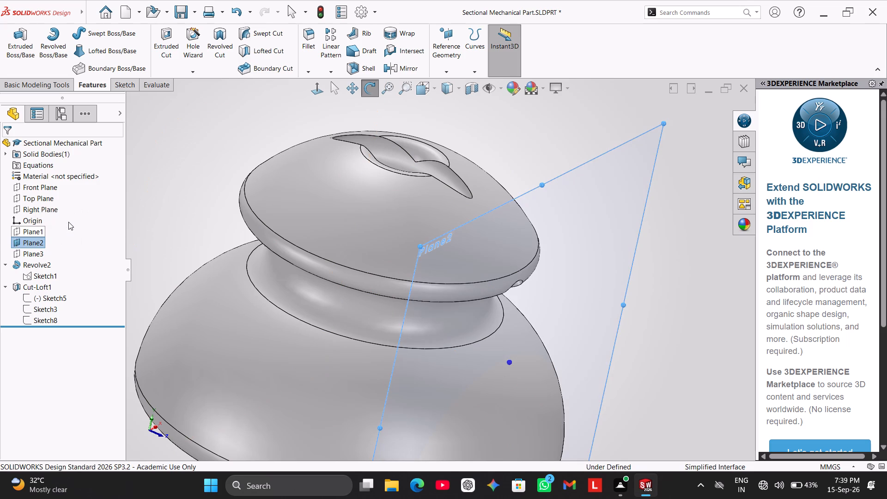
{"action": "left_click", "coordinate": [517, 129]}
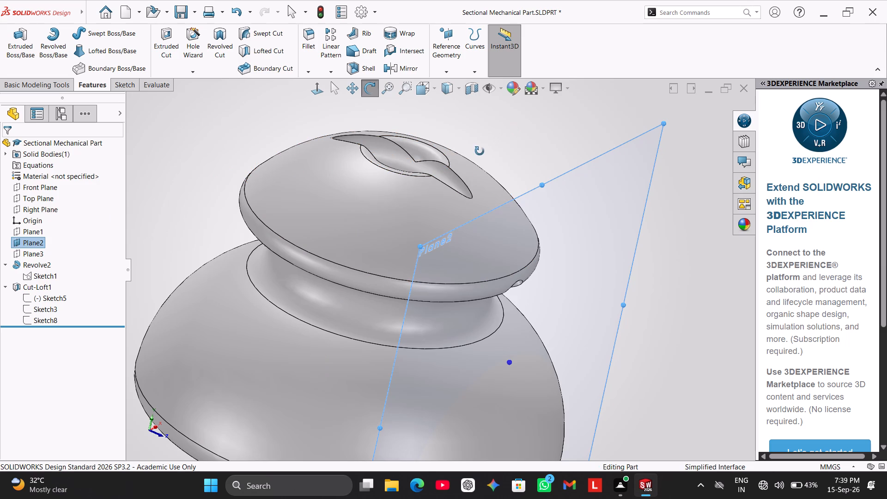
Open Sketch8 of the lofted cut for editing.
{"action": "right_click", "coordinate": [48, 318]}
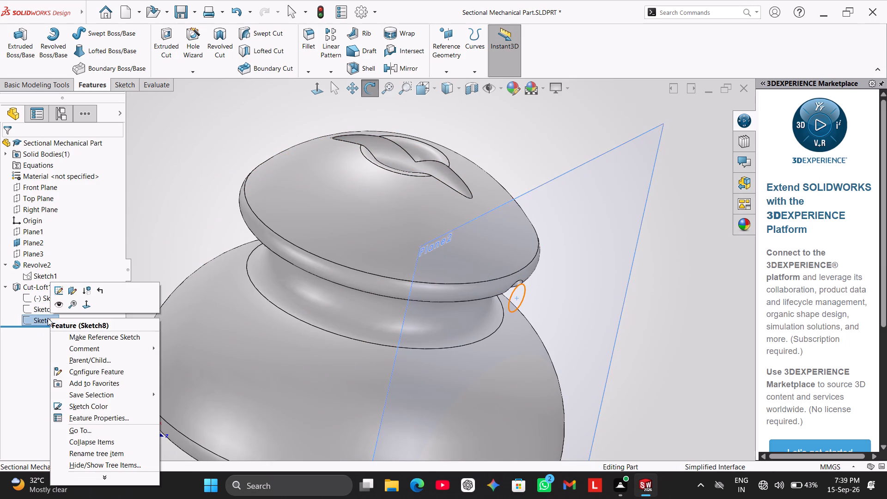
{"action": "left_click", "coordinate": [61, 286]}
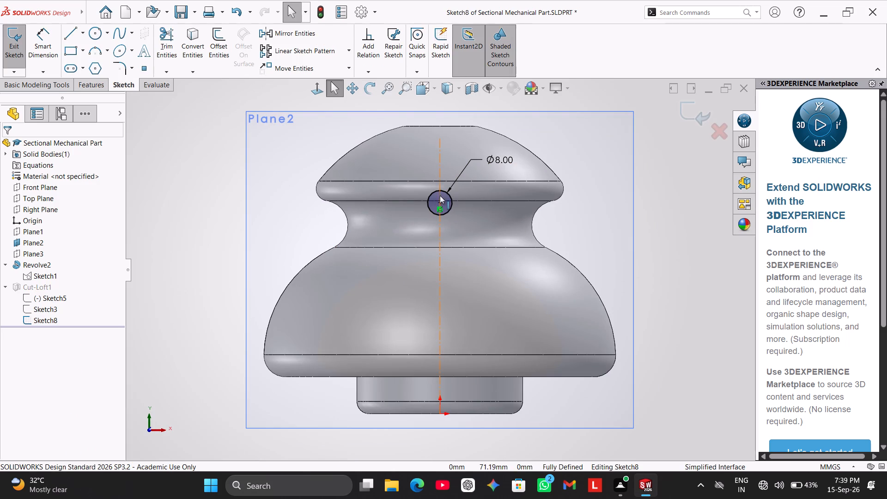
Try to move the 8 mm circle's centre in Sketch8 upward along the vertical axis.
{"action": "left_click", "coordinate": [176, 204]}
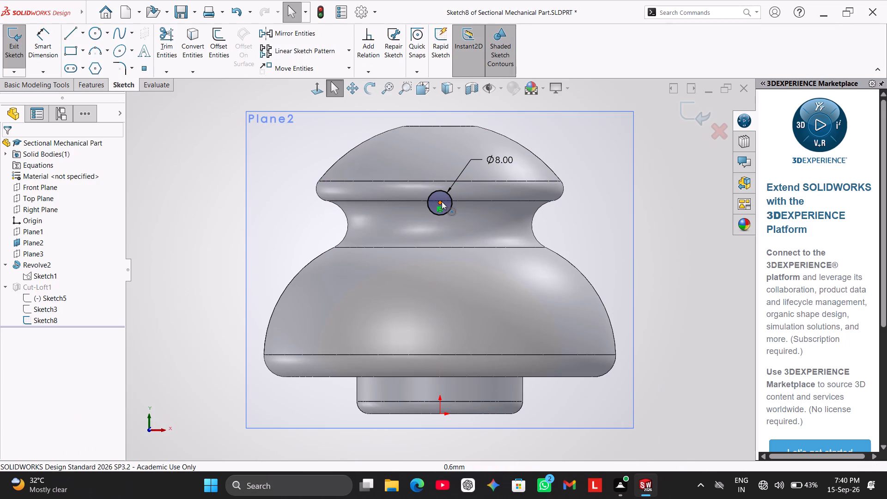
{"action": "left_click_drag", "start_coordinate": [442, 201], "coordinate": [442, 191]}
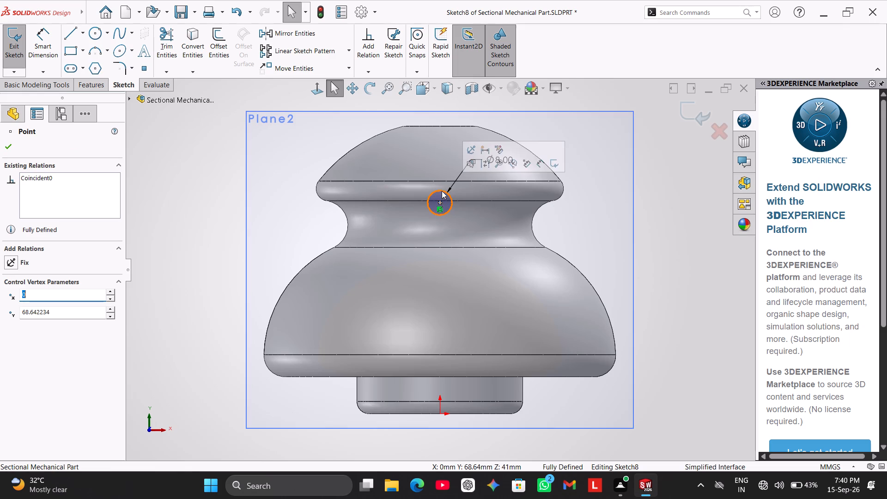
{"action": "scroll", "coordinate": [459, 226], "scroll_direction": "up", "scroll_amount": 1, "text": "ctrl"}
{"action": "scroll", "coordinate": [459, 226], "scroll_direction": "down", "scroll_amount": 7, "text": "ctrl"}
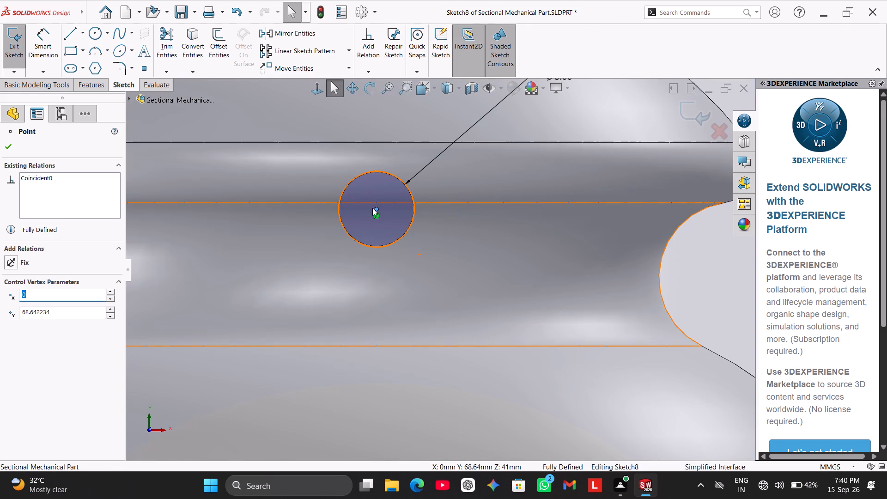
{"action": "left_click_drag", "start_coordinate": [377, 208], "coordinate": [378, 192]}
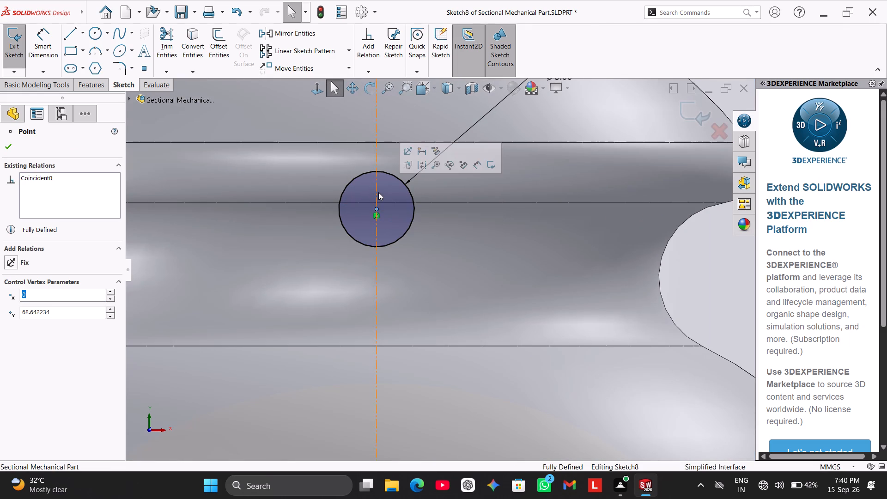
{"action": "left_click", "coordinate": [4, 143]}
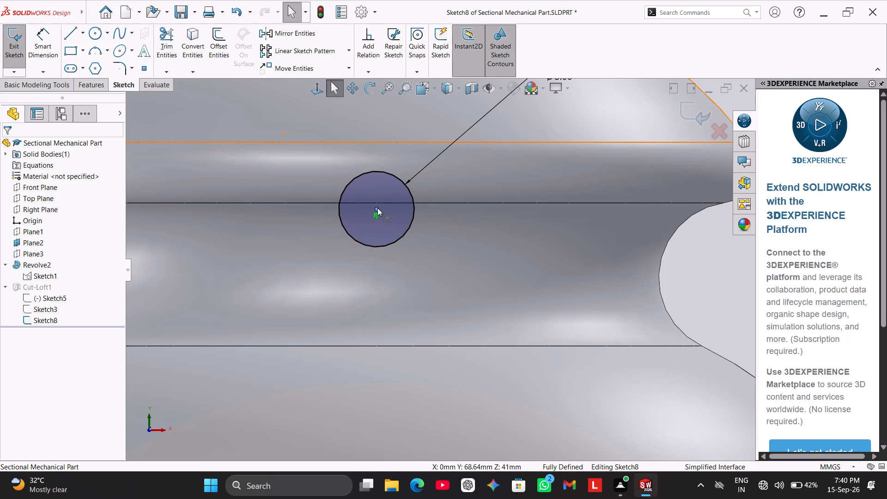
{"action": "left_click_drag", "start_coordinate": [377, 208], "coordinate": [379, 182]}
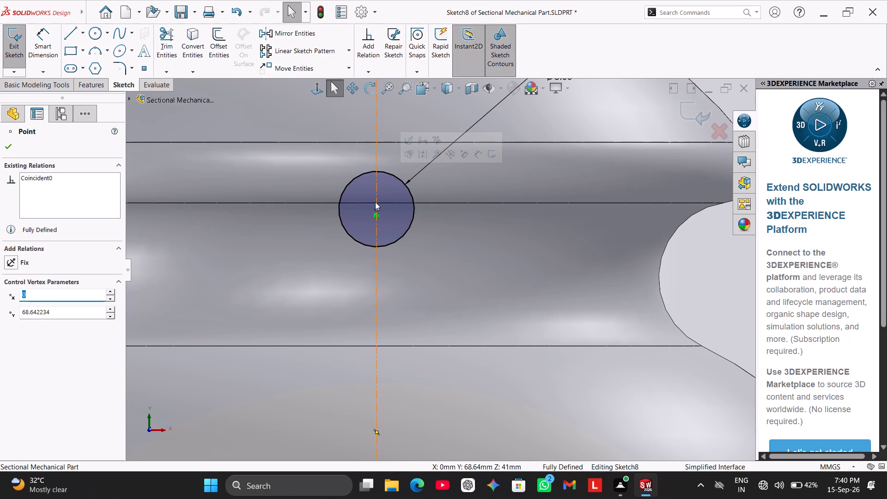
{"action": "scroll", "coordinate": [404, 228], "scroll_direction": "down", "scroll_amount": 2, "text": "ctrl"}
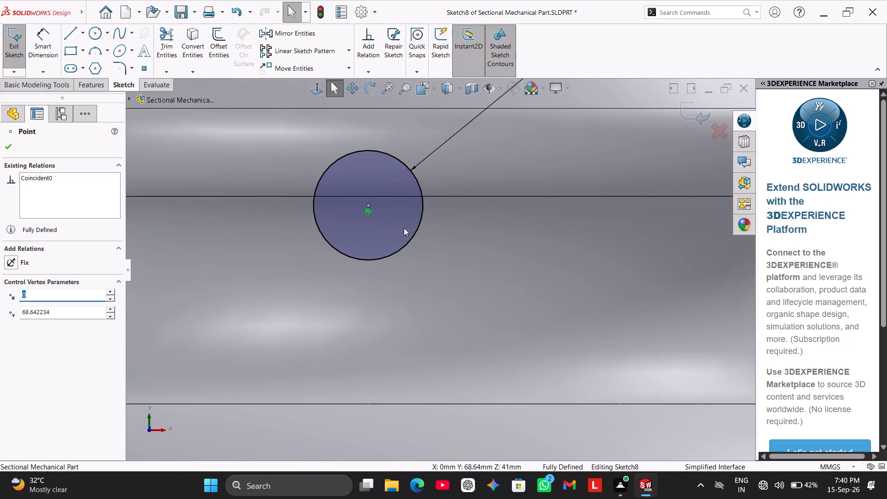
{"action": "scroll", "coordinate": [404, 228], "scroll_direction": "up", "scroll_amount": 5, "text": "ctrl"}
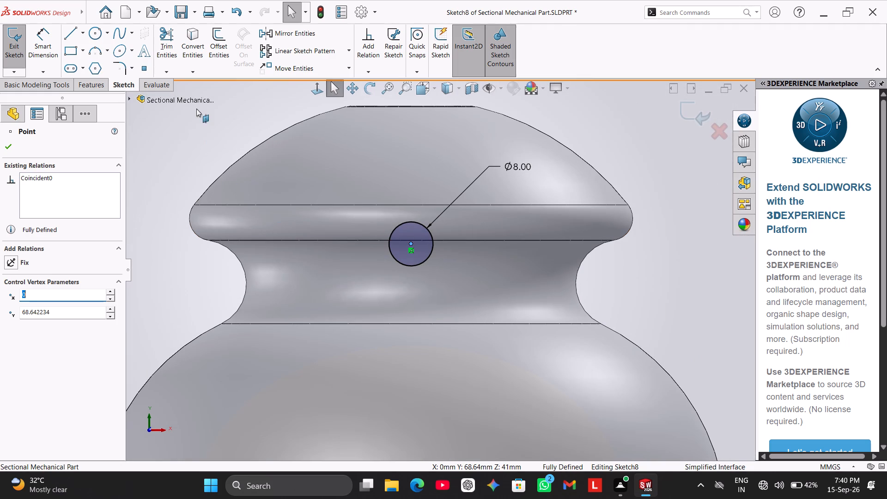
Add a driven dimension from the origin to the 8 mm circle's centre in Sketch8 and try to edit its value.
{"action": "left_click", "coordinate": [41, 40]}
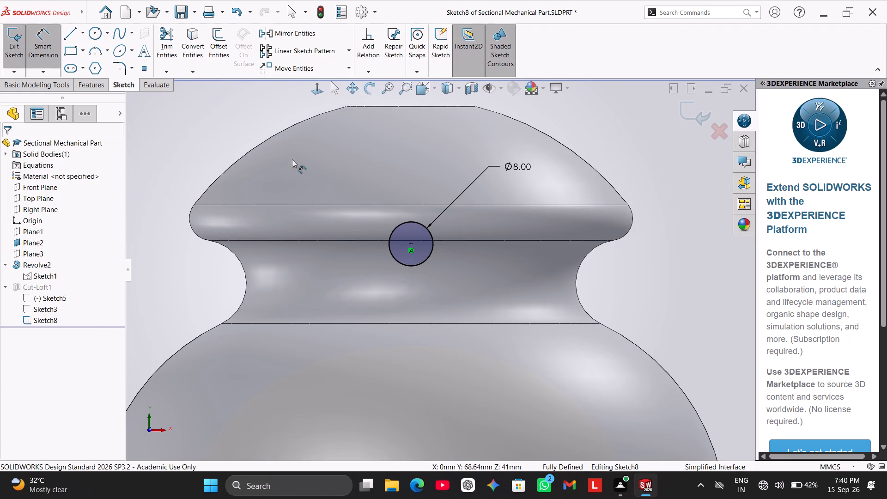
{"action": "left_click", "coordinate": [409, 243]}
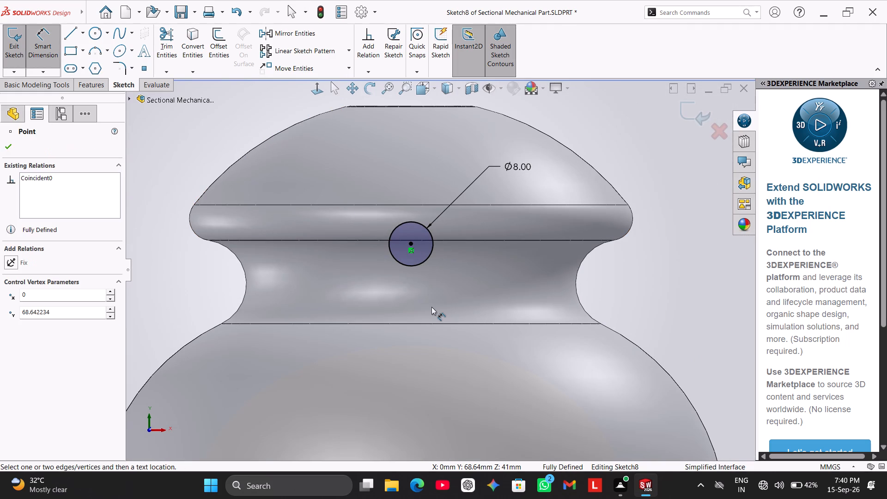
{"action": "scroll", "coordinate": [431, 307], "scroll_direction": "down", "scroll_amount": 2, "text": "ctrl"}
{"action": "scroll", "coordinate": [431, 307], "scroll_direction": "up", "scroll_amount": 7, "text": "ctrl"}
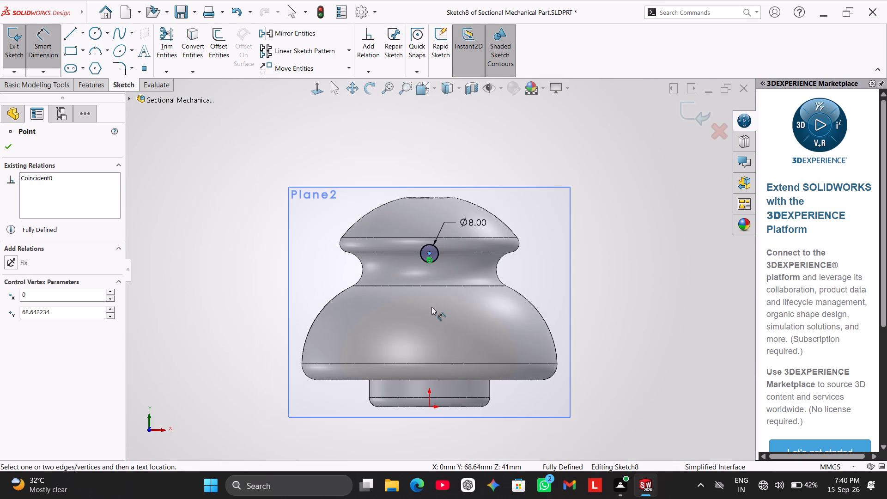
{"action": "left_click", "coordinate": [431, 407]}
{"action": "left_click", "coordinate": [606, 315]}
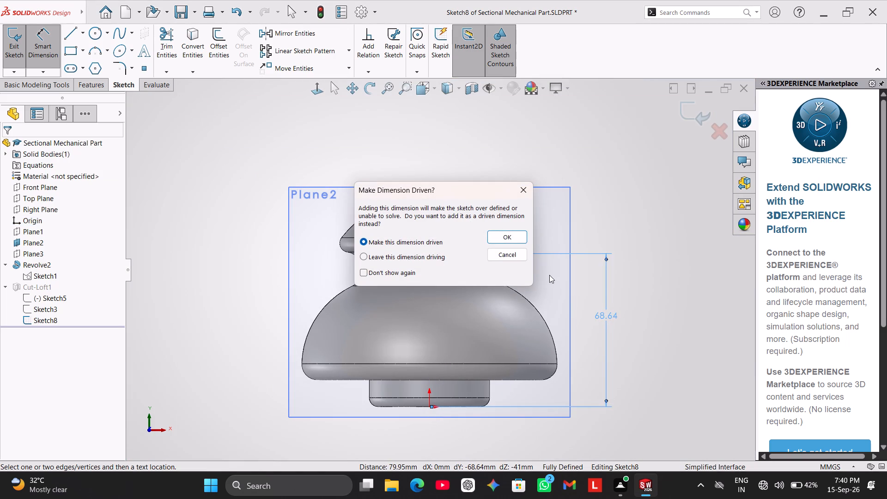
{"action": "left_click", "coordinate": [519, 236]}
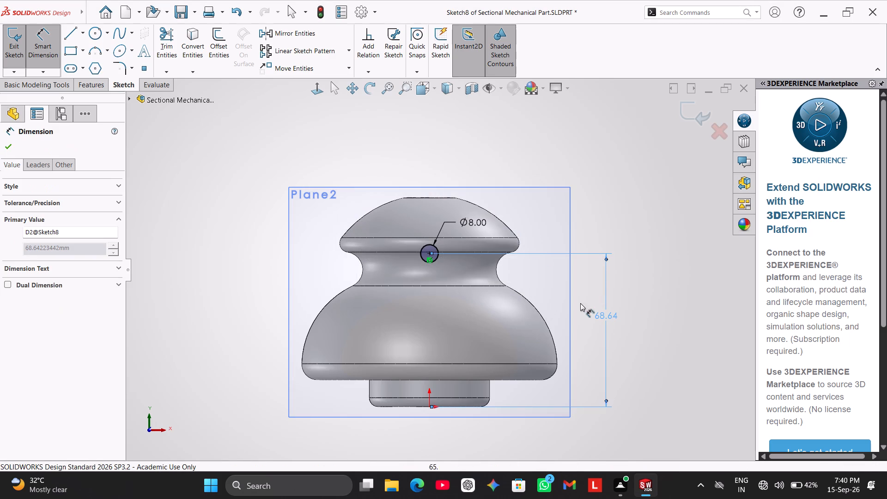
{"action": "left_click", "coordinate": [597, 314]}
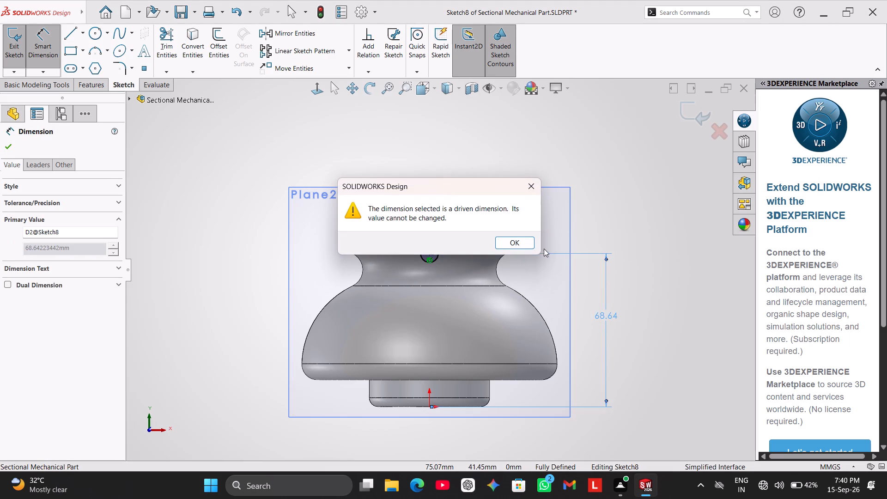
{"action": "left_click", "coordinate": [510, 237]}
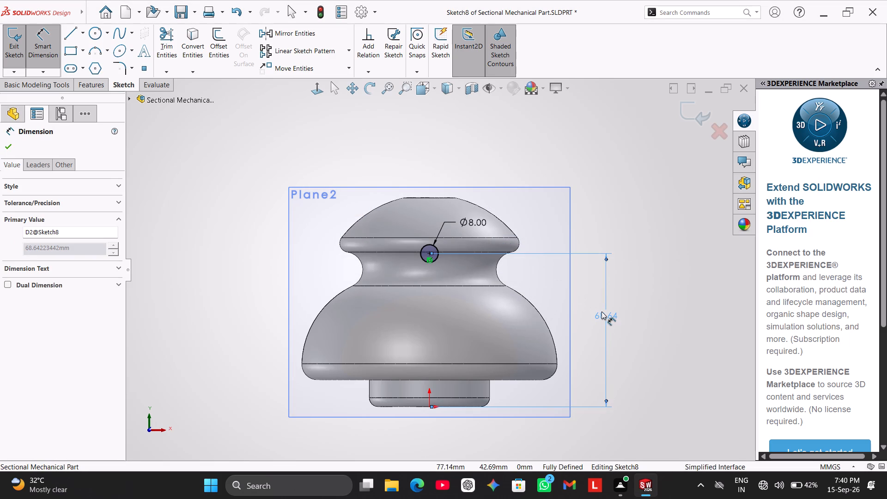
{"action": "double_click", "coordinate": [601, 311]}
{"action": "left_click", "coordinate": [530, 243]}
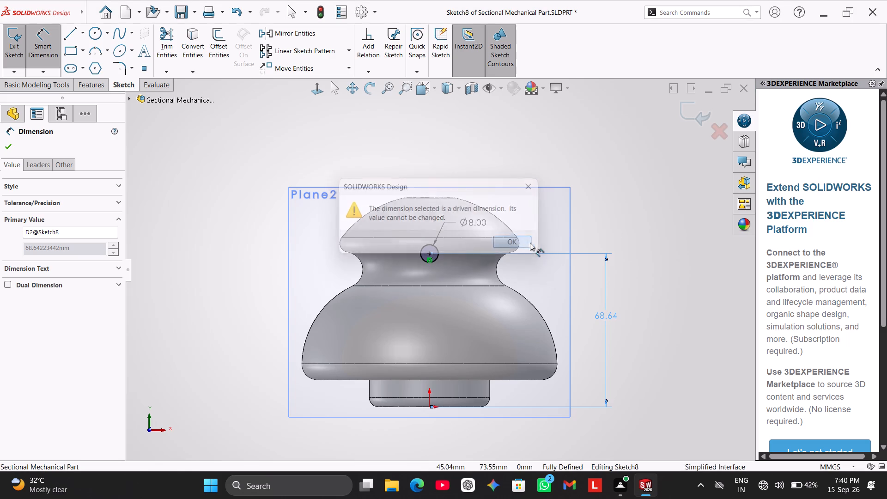
Undo the driven height dimension in Sketch8 and the earlier downward move of the 8 mm circle in Sketch5.
{"action": "key", "text": "ctrl+z"}
{"action": "key", "text": "ctrl+z"}
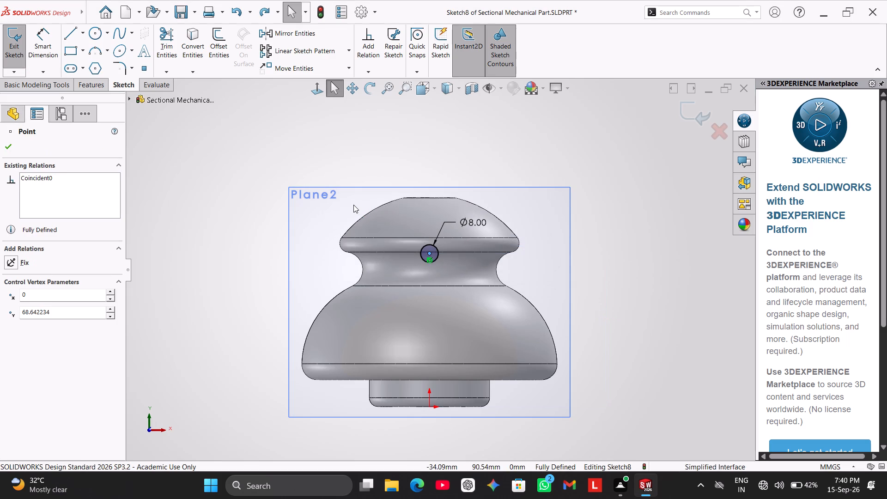
{"action": "key", "text": "ctrl+z"}
{"action": "key", "text": "ctrl+z"}
{"action": "key", "text": "ctrl+z"}
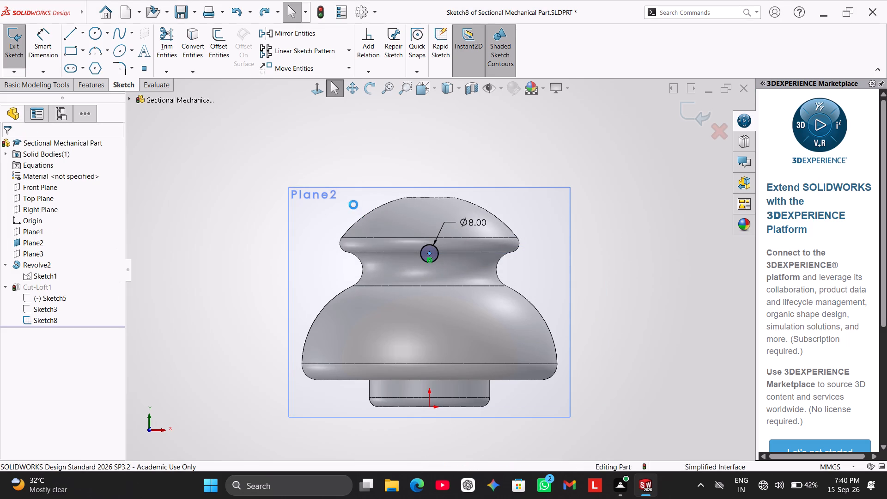
{"action": "key", "text": "ctrl+z"}
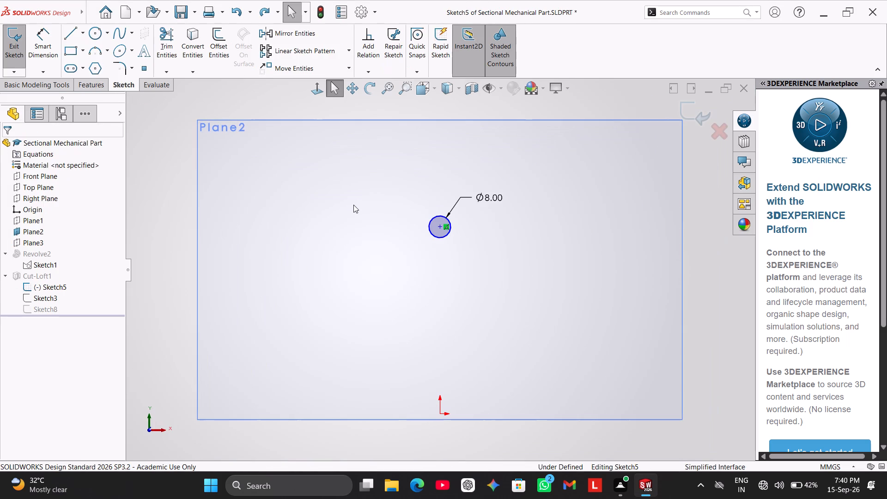
{"action": "key", "text": "ctrl+z"}
{"action": "key", "text": "ctrl+z"}
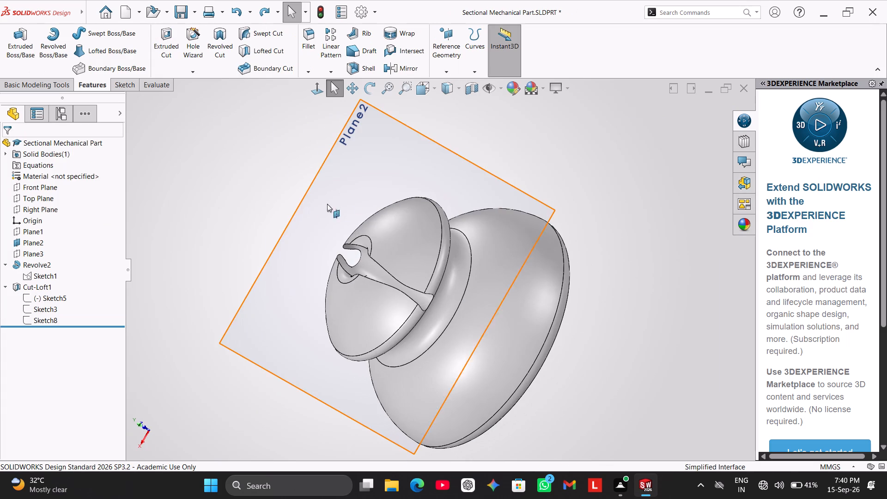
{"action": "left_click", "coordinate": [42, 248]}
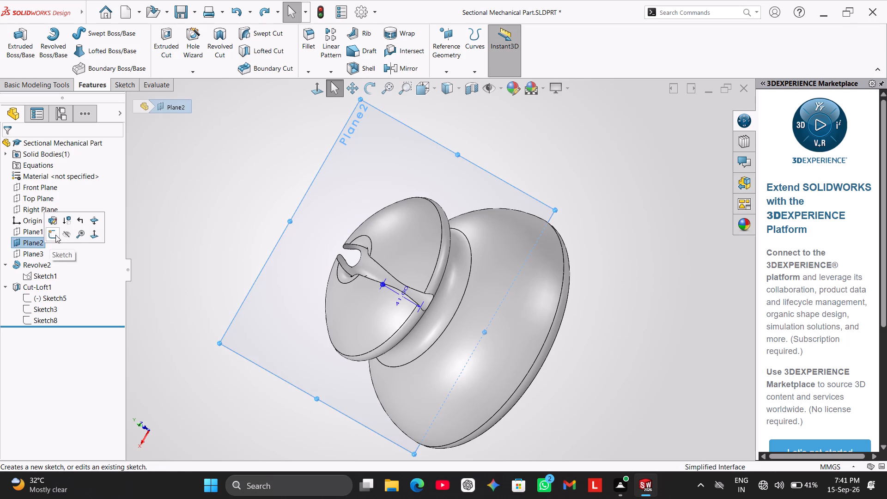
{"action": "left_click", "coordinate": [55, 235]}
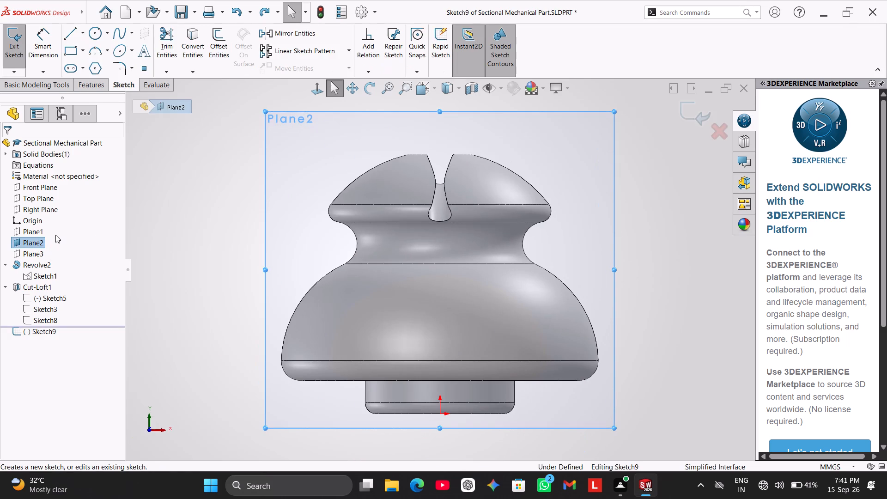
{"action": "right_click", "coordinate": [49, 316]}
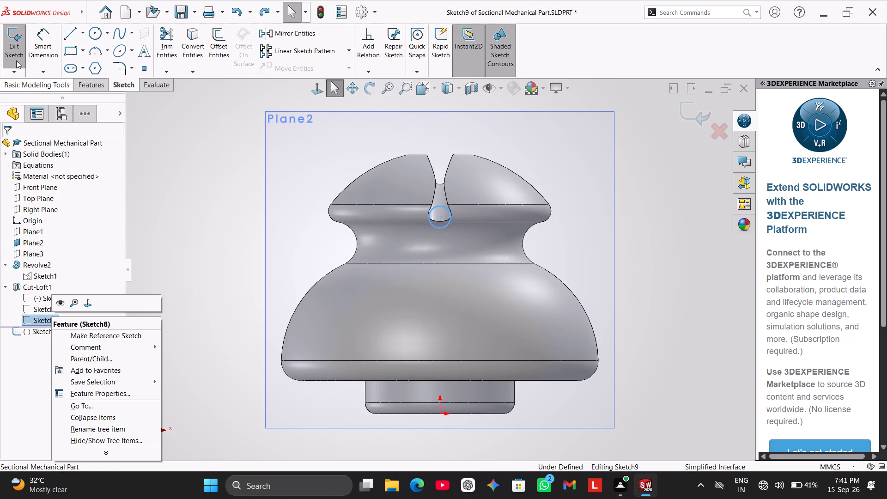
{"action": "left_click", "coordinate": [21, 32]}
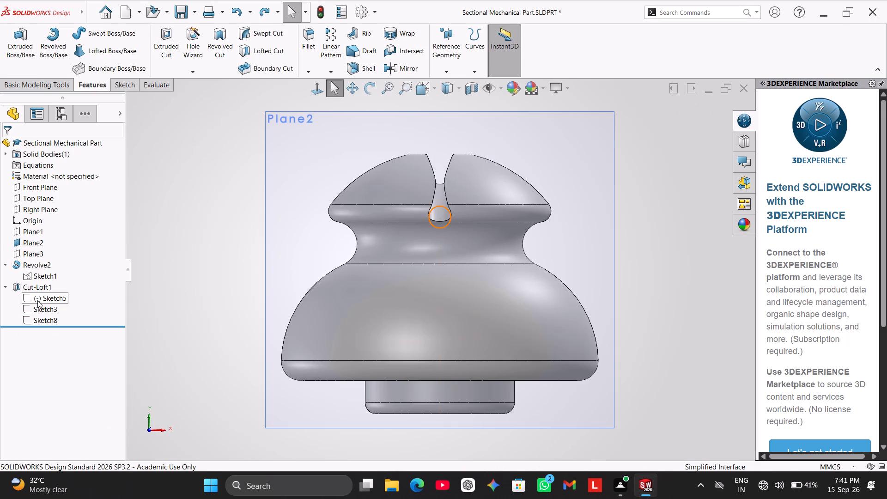
Open Sketch8 of the lofted cut for editing.
{"action": "right_click", "coordinate": [43, 323]}
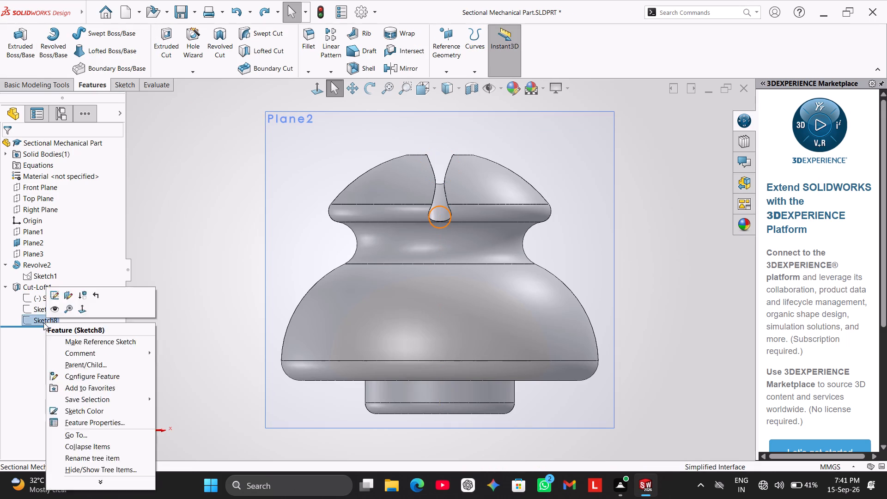
{"action": "left_click", "coordinate": [52, 299]}
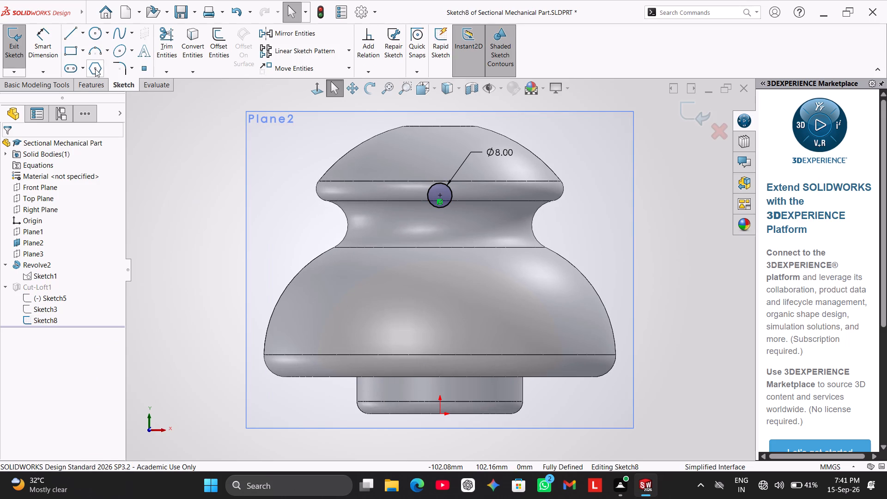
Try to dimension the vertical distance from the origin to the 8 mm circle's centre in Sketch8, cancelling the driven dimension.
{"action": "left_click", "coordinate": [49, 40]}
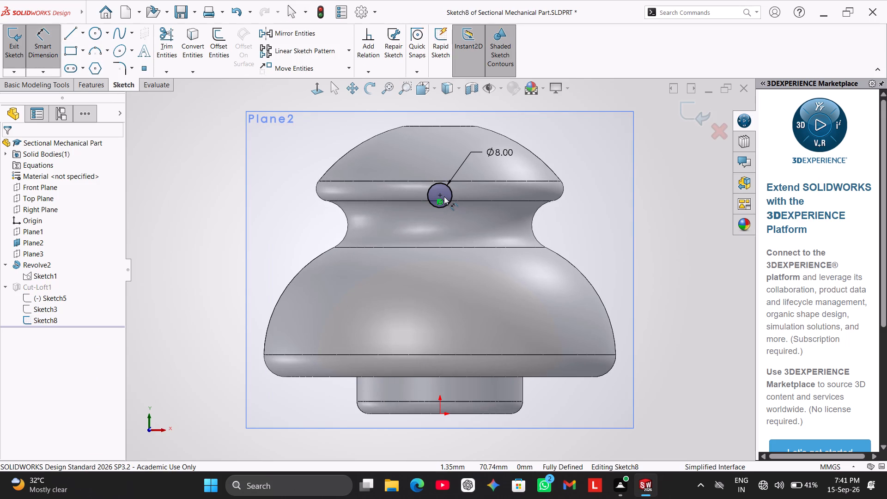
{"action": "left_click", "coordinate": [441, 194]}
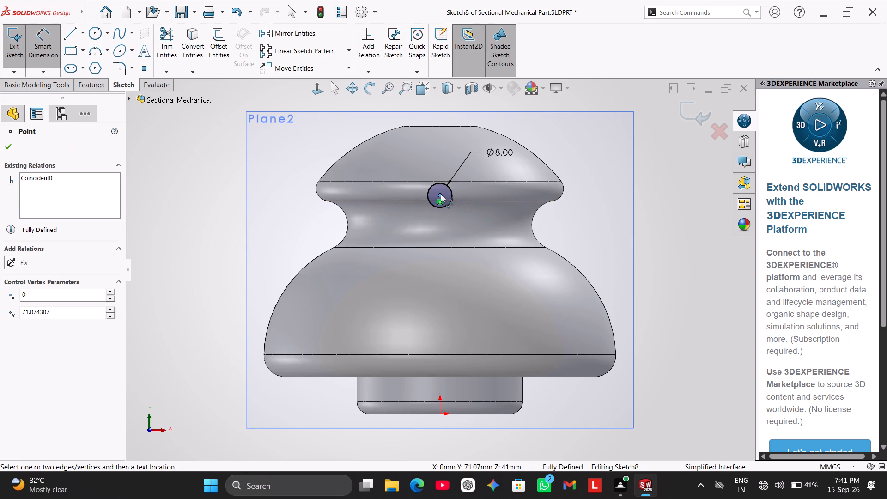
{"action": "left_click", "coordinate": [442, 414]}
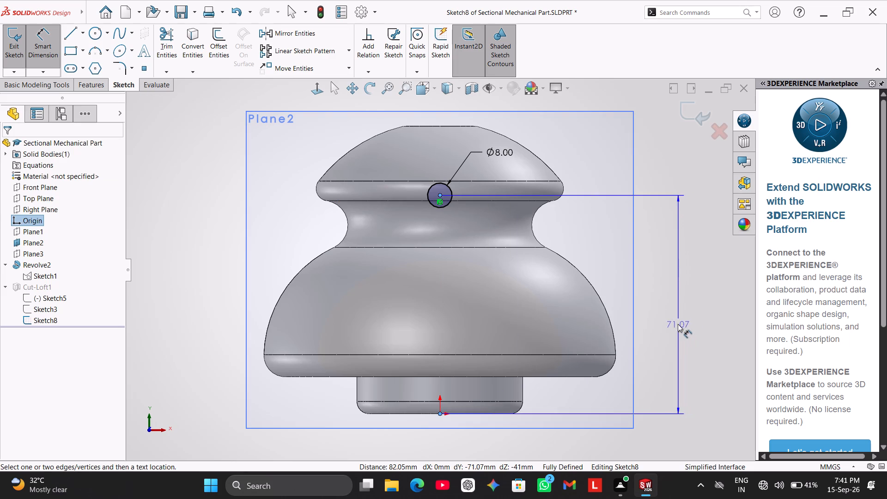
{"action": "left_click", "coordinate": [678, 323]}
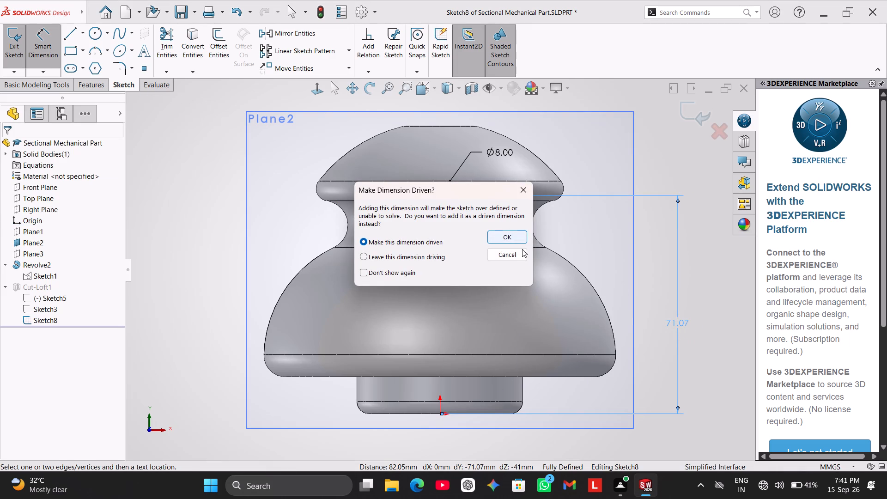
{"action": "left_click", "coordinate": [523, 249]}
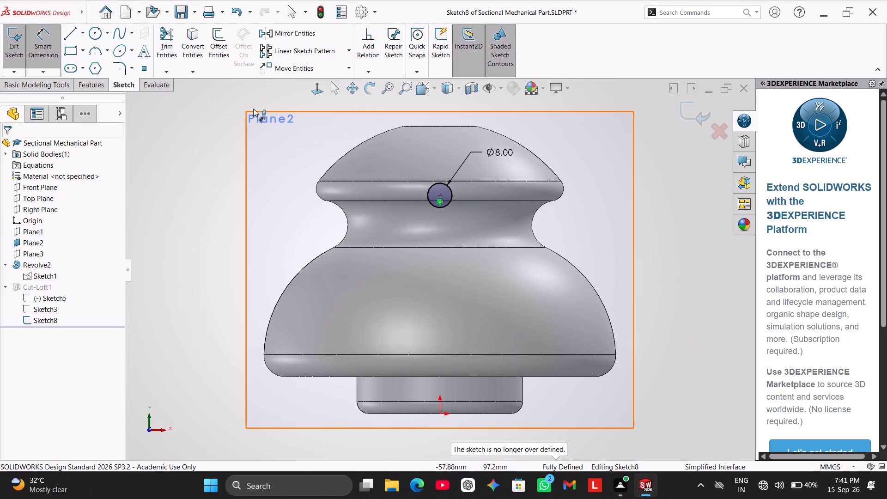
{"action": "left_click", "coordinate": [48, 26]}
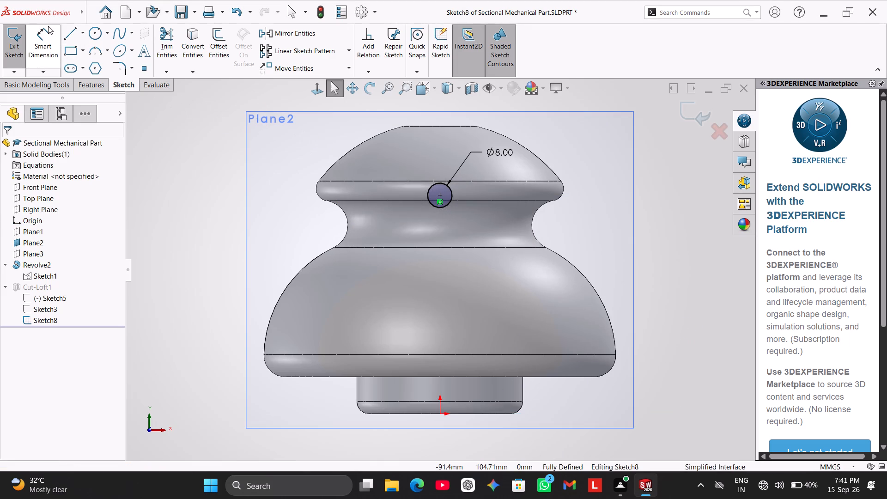
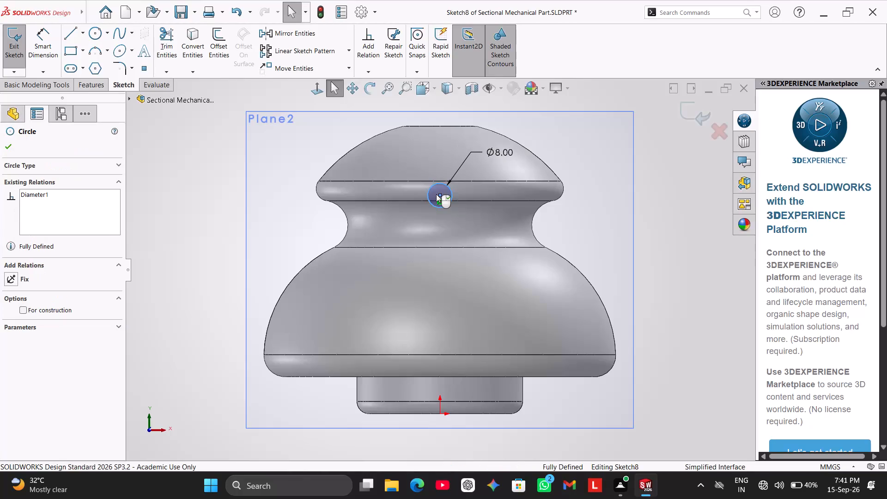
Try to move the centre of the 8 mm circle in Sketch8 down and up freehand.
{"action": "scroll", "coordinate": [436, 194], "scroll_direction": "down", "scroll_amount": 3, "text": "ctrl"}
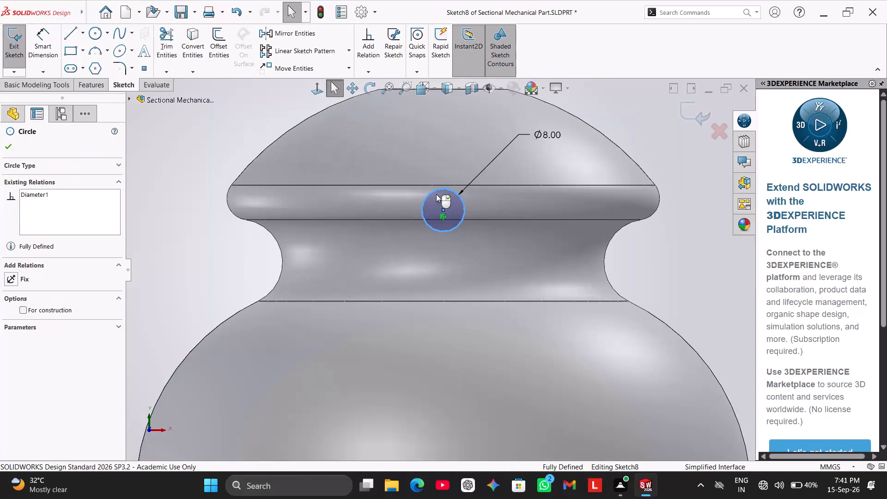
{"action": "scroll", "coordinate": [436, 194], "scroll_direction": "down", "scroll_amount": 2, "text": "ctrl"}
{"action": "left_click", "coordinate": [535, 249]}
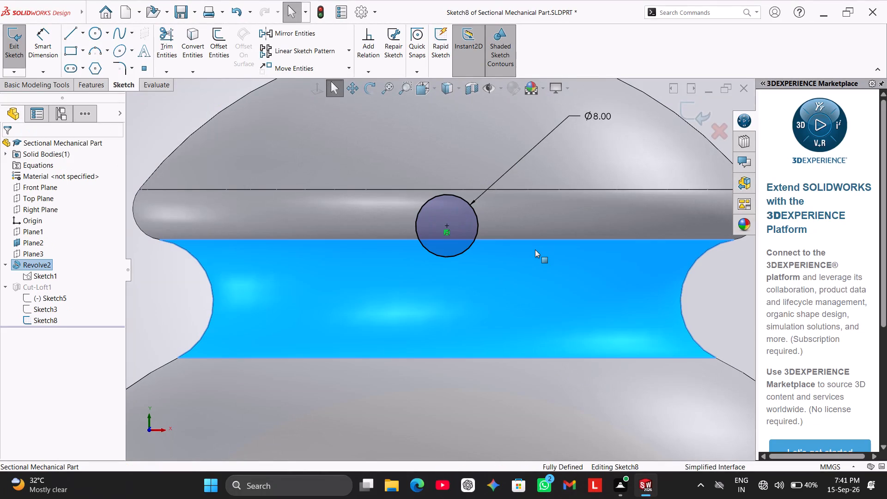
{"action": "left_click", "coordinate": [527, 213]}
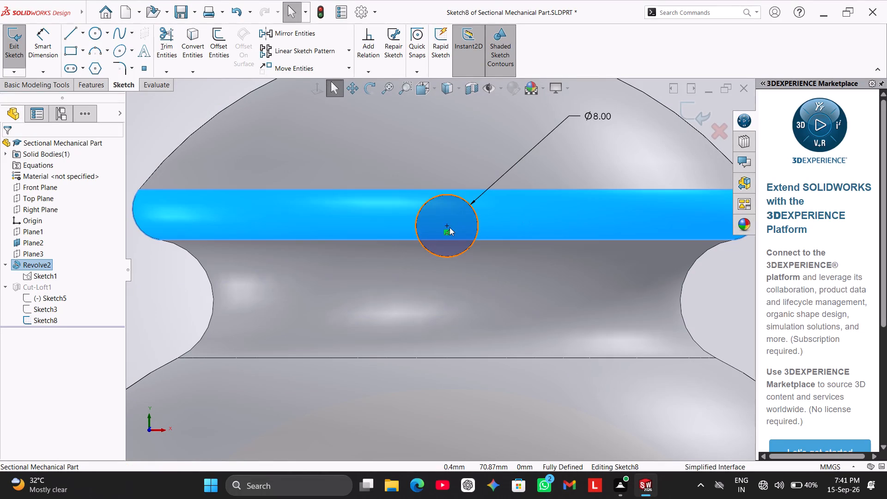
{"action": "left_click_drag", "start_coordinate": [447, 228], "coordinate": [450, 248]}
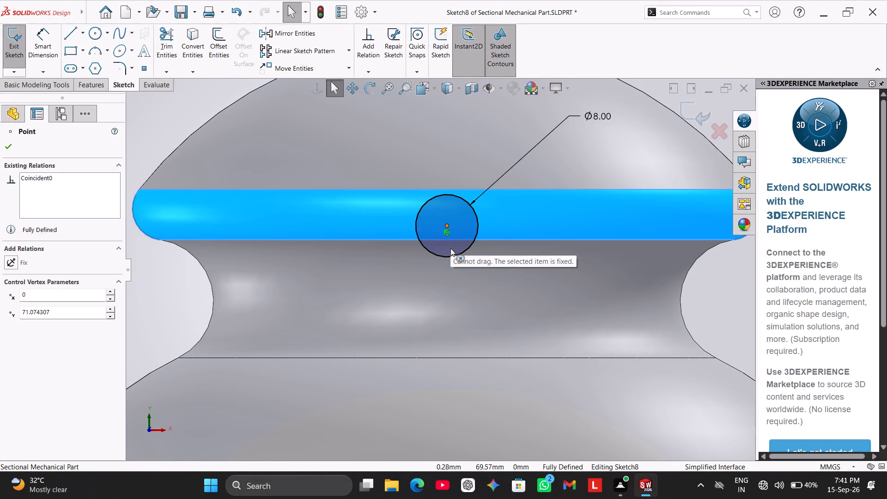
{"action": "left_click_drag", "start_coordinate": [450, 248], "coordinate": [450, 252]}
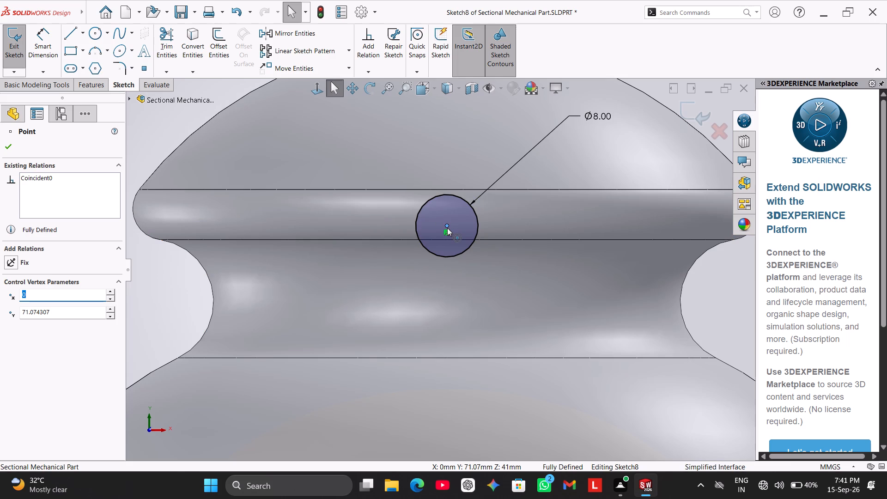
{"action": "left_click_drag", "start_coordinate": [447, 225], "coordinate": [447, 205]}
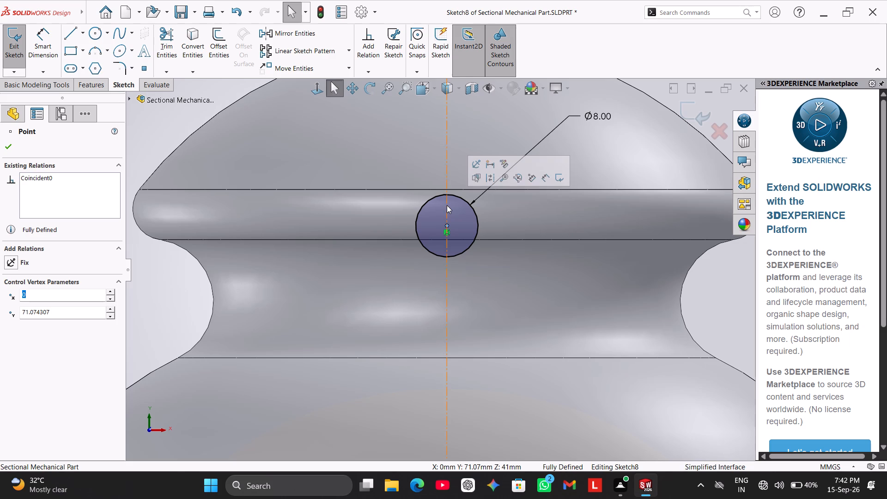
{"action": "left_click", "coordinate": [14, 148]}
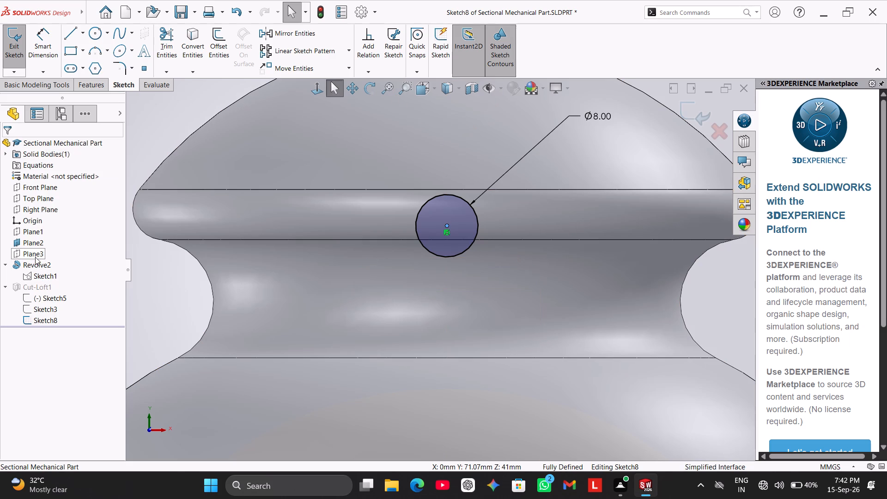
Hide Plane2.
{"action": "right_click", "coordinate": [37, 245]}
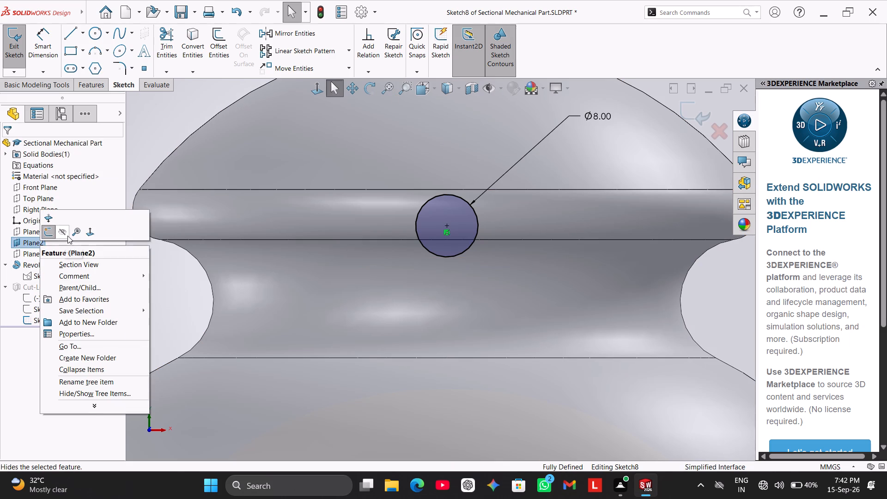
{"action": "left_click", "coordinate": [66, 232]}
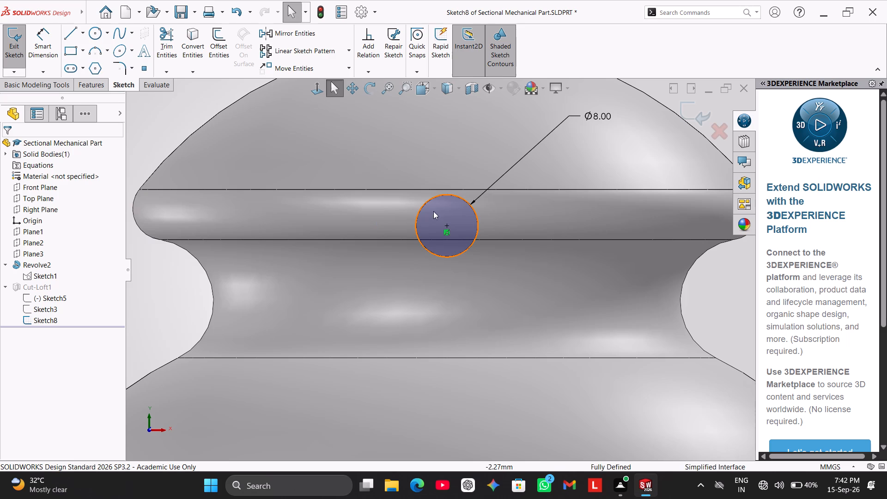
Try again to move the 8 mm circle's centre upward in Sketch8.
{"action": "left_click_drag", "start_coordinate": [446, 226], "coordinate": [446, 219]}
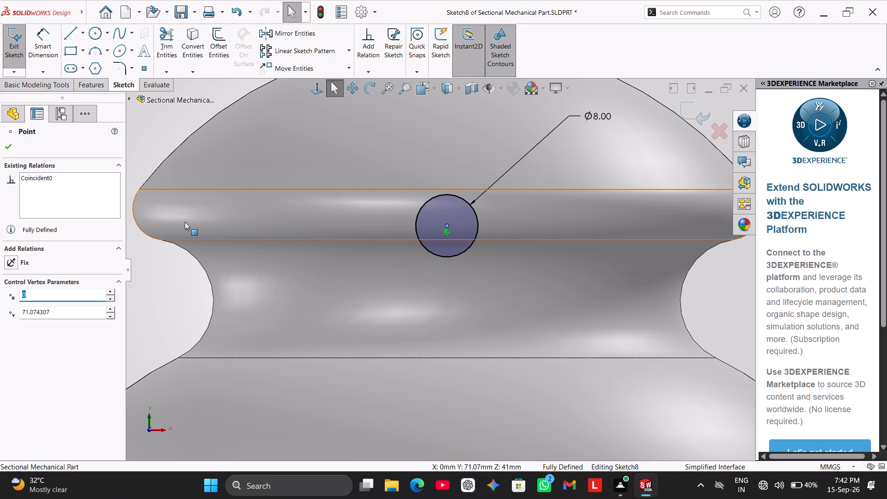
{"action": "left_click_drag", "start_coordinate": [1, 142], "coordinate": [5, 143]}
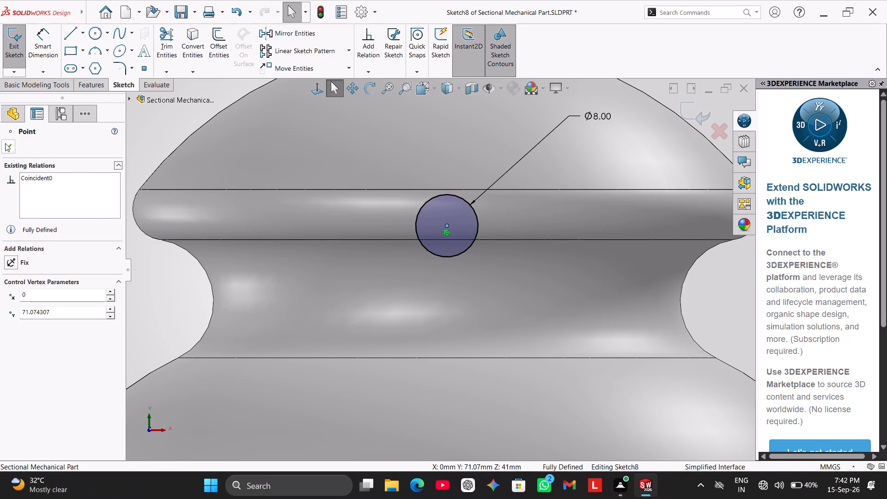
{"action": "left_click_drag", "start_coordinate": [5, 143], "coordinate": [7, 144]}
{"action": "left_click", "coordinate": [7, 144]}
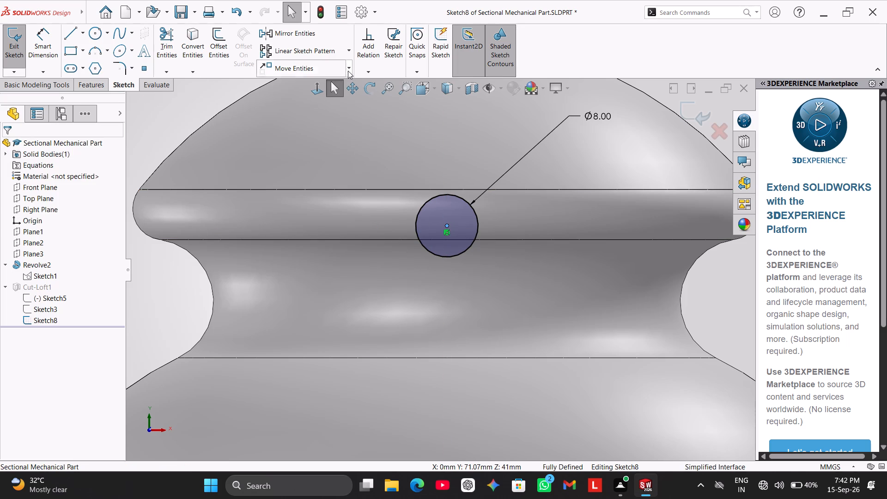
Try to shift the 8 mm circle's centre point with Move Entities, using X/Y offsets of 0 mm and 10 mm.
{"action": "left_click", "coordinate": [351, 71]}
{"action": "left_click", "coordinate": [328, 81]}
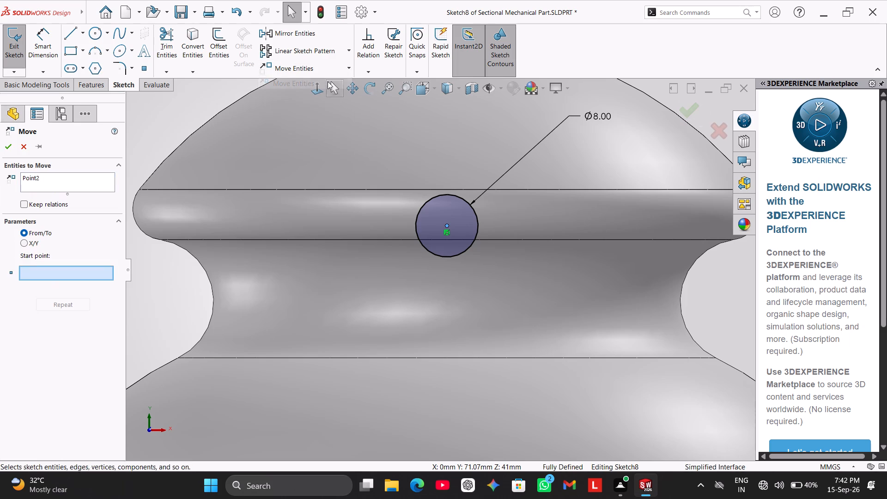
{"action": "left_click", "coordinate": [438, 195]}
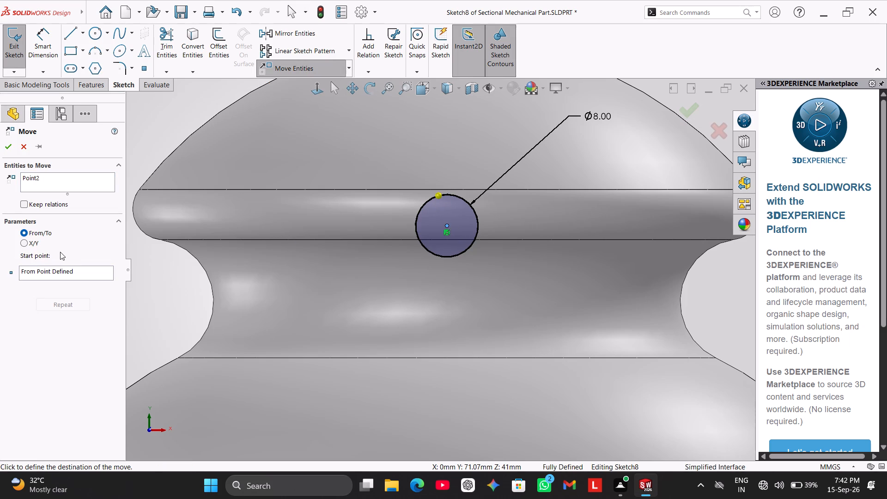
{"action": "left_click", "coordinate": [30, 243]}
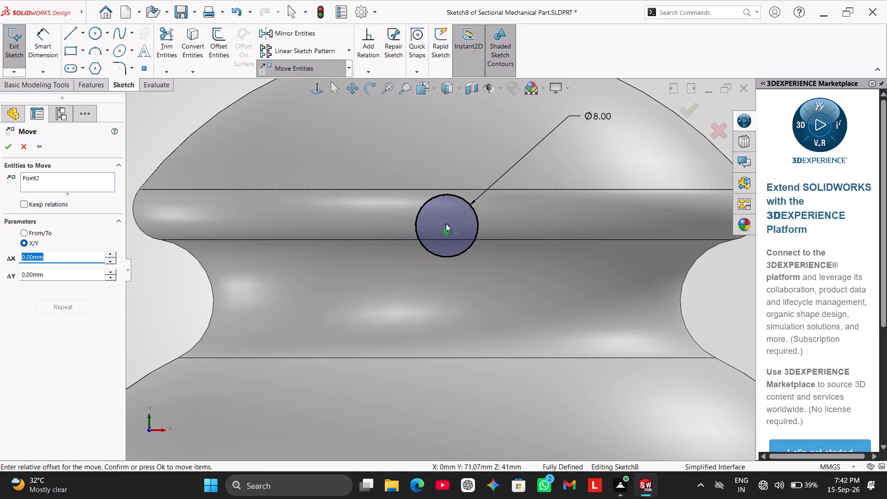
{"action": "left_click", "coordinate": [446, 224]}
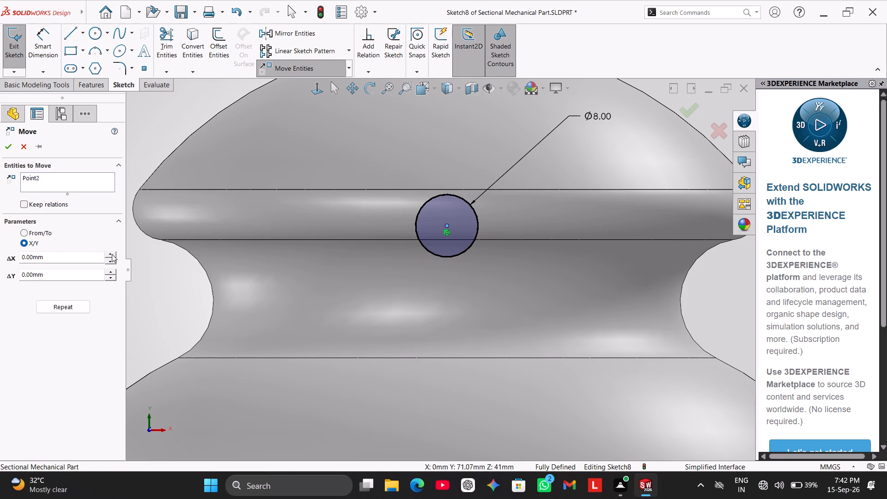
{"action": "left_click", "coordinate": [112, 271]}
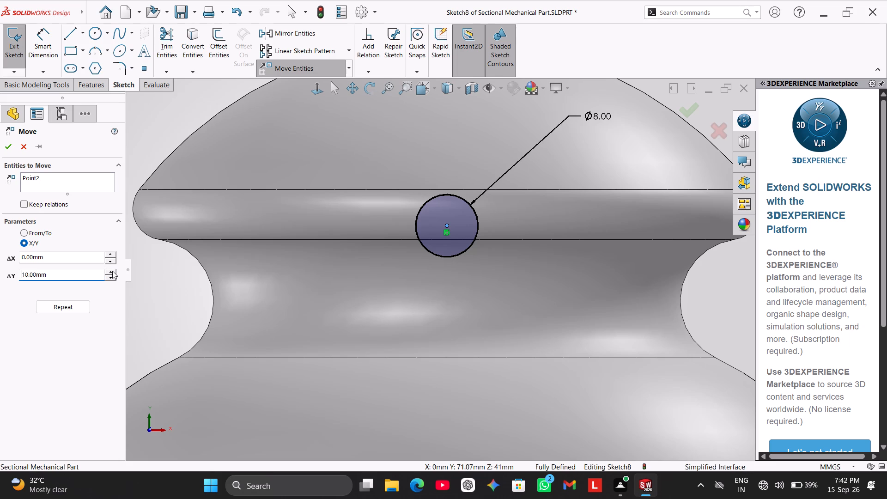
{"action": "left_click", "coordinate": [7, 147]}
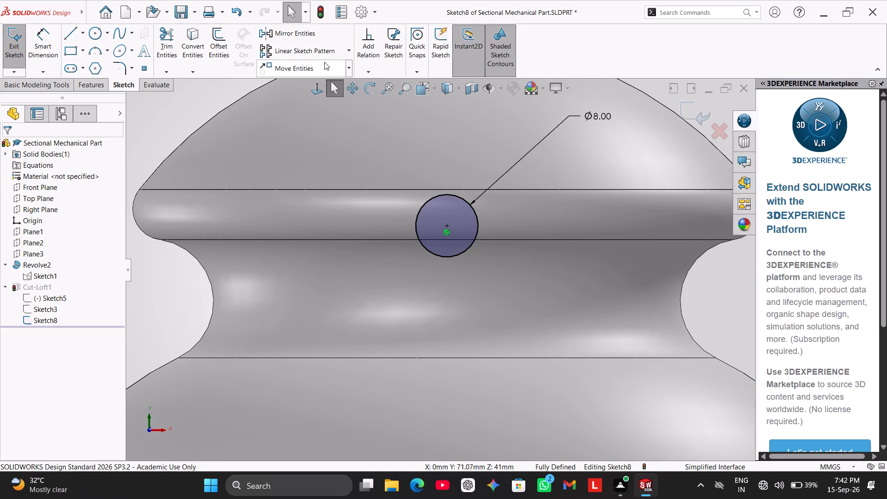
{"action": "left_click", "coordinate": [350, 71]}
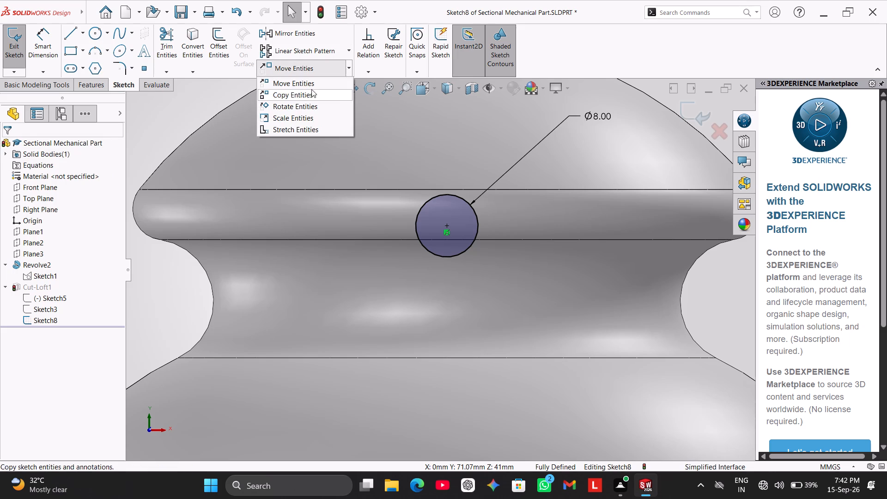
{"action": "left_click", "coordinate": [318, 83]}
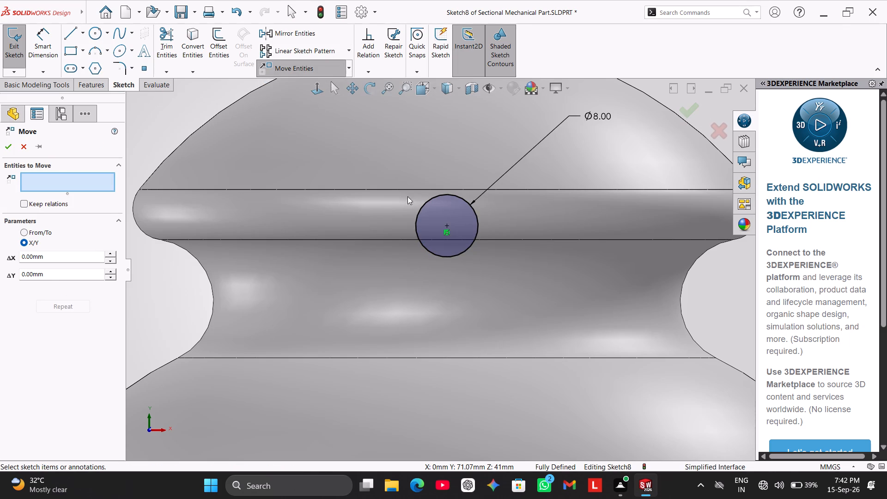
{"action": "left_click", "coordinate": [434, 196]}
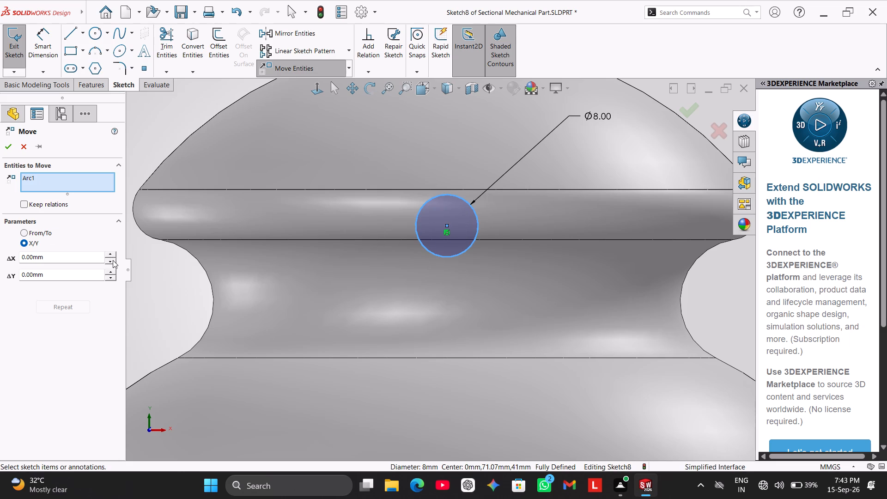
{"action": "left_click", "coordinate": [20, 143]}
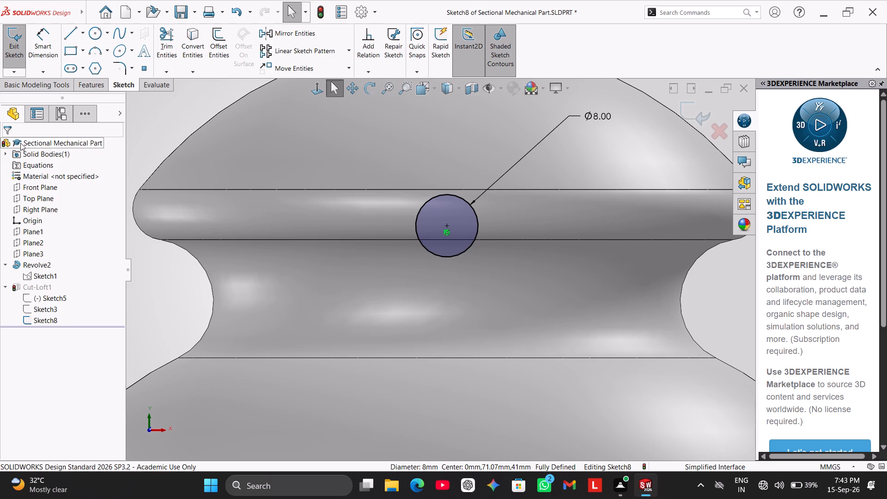
Show the reference planes and exit Sketch8 to rebuild the lofted cut.
{"action": "key", "text": "q"}
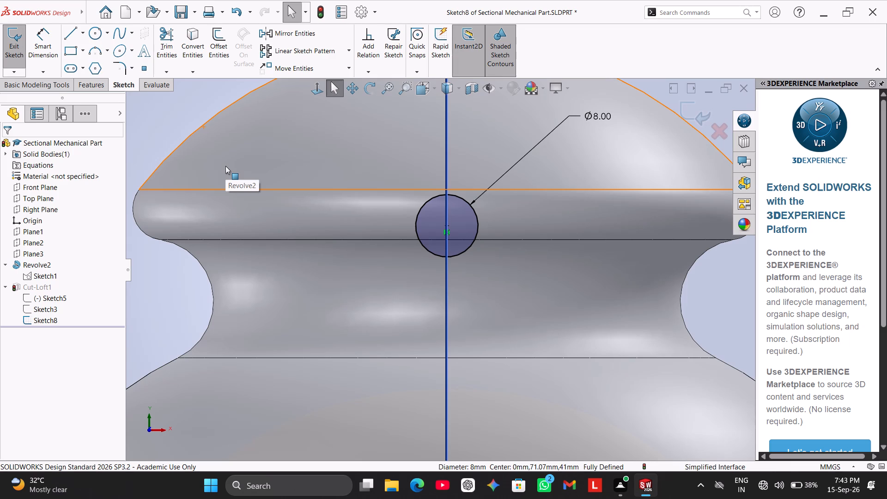
{"action": "left_click", "coordinate": [334, 88]}
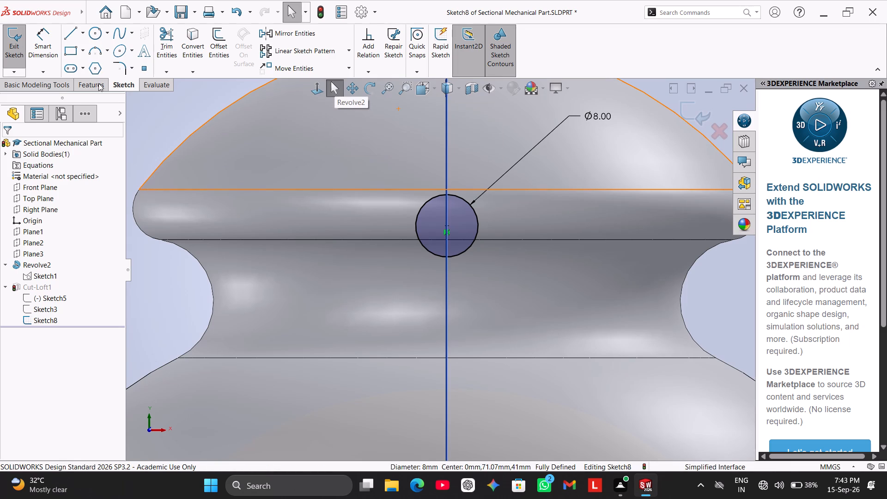
{"action": "left_click", "coordinate": [15, 48]}
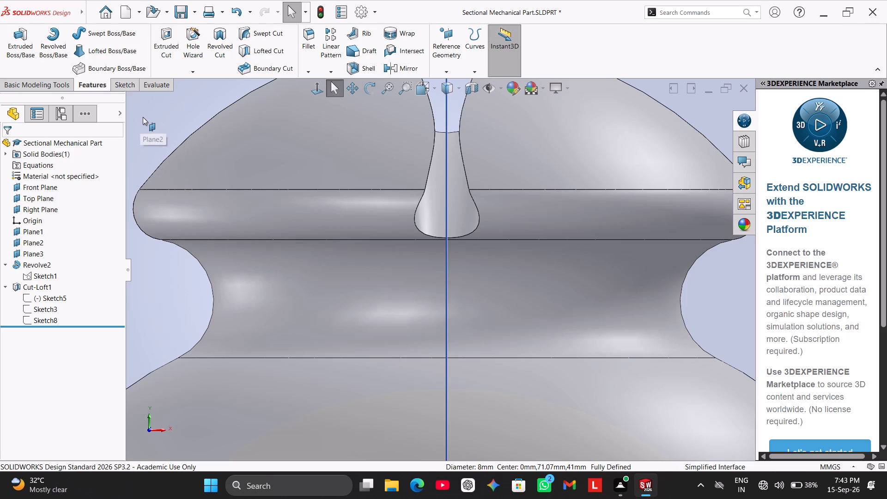
Examine the lofted groove and its flared end at the dome's rim from several angles, ending in an isometric view.
{"action": "left_click", "coordinate": [332, 86]}
{"action": "left_click", "coordinate": [368, 91]}
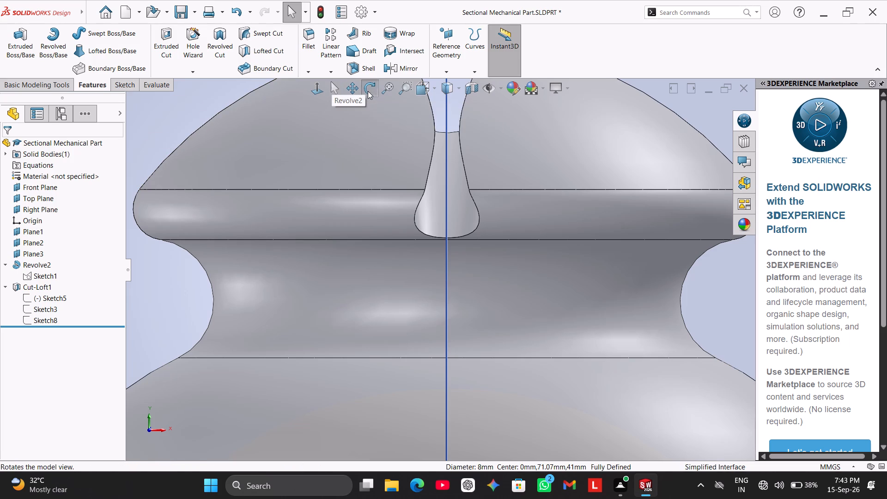
{"action": "left_click_drag", "start_coordinate": [171, 127], "coordinate": [164, 198]}
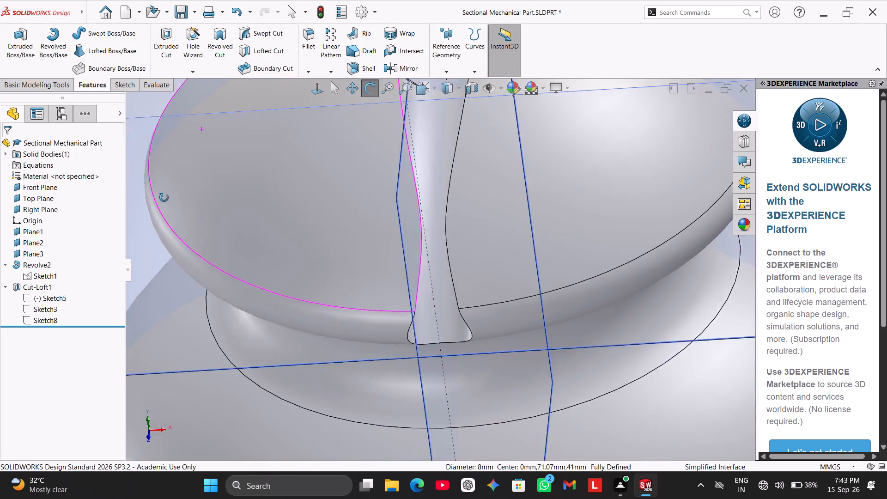
{"action": "left_click_drag", "start_coordinate": [164, 198], "coordinate": [160, 362]}
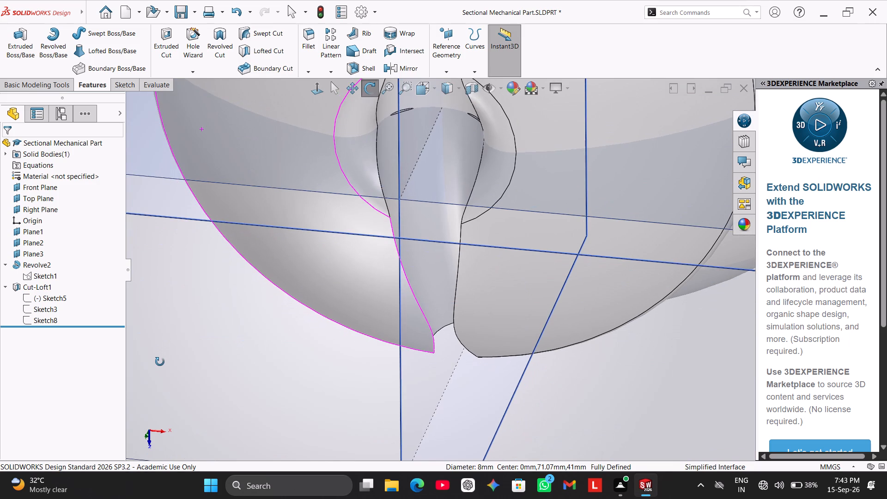
{"action": "left_click_drag", "start_coordinate": [160, 362], "coordinate": [174, 349]}
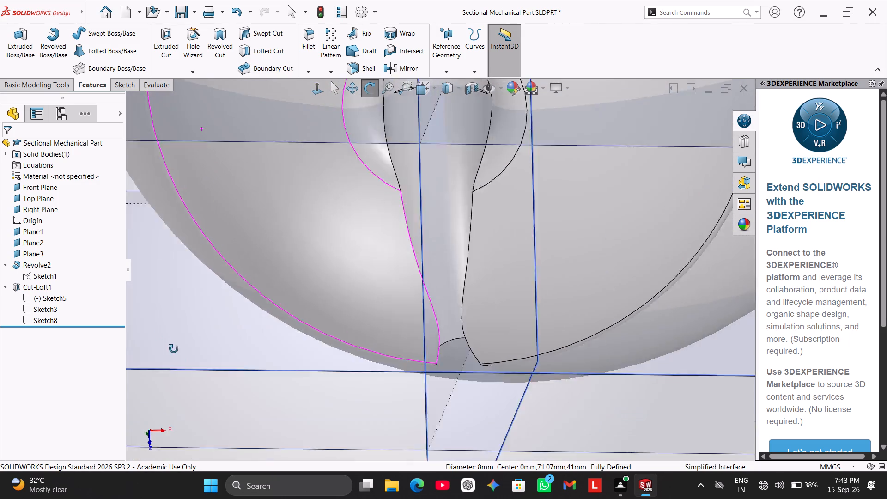
{"action": "left_click_drag", "start_coordinate": [174, 349], "coordinate": [173, 217]}
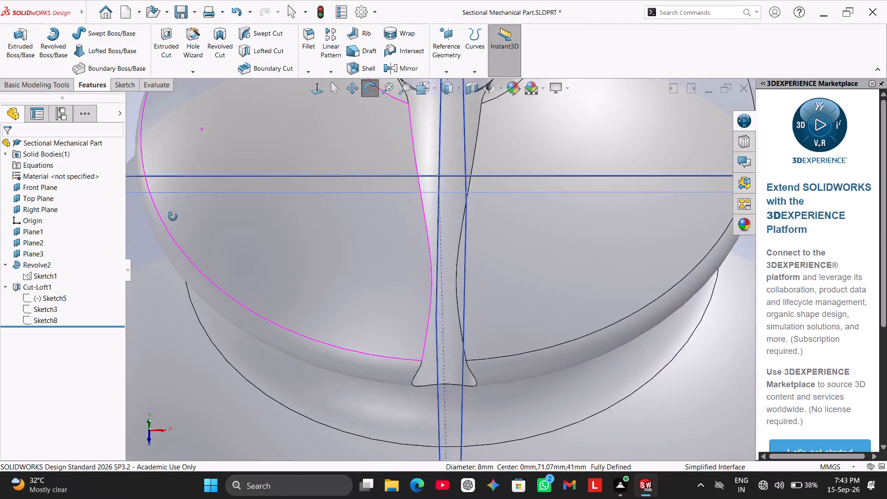
{"action": "left_click_drag", "start_coordinate": [173, 217], "coordinate": [220, 332]}
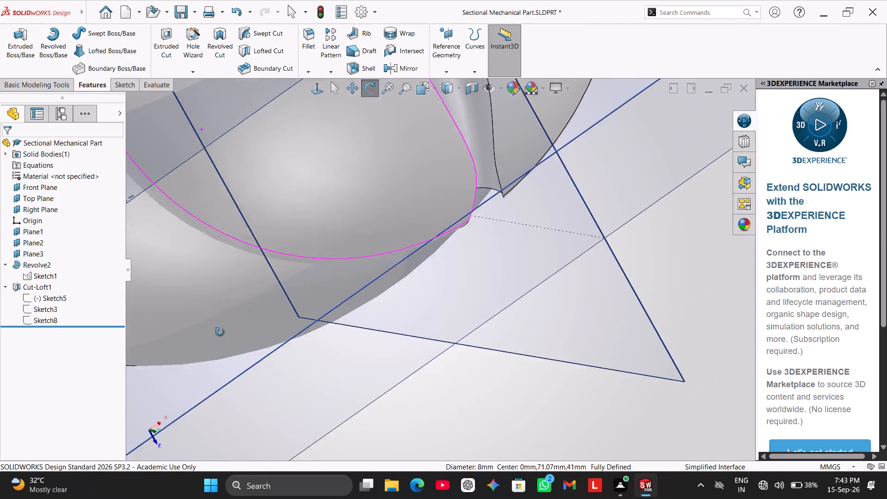
{"action": "left_click_drag", "start_coordinate": [220, 332], "coordinate": [199, 234]}
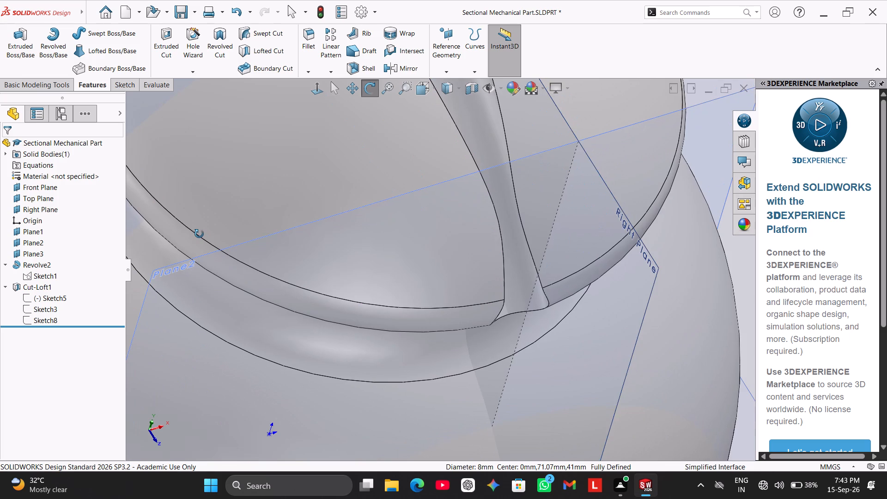
{"action": "scroll", "coordinate": [199, 234], "scroll_direction": "down", "scroll_amount": 2, "text": "ctrl"}
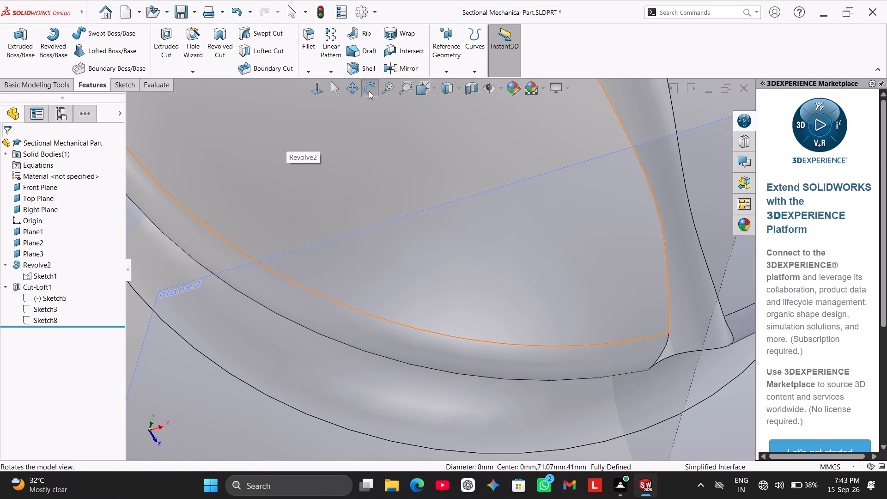
{"action": "left_click", "coordinate": [319, 85]}
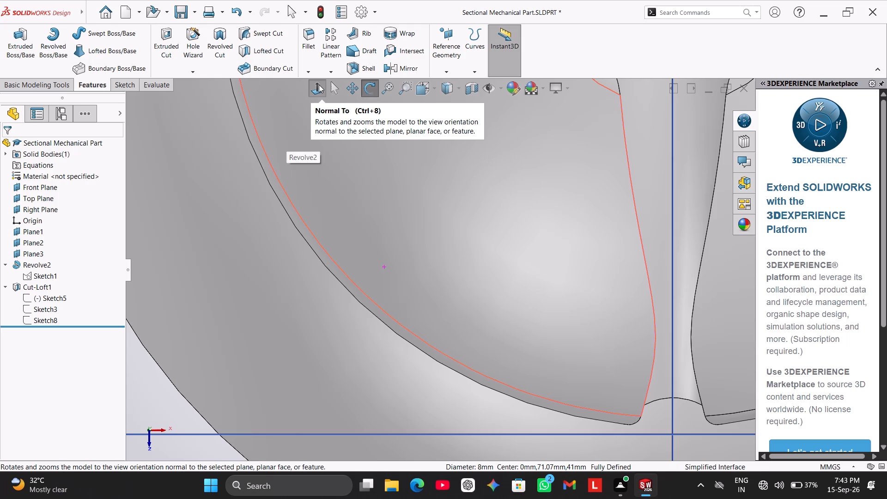
{"action": "key", "text": "ctrl+7"}
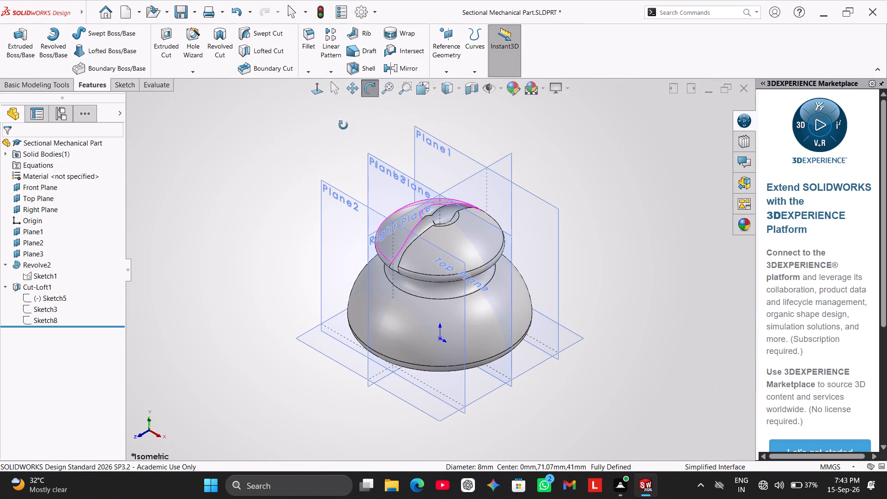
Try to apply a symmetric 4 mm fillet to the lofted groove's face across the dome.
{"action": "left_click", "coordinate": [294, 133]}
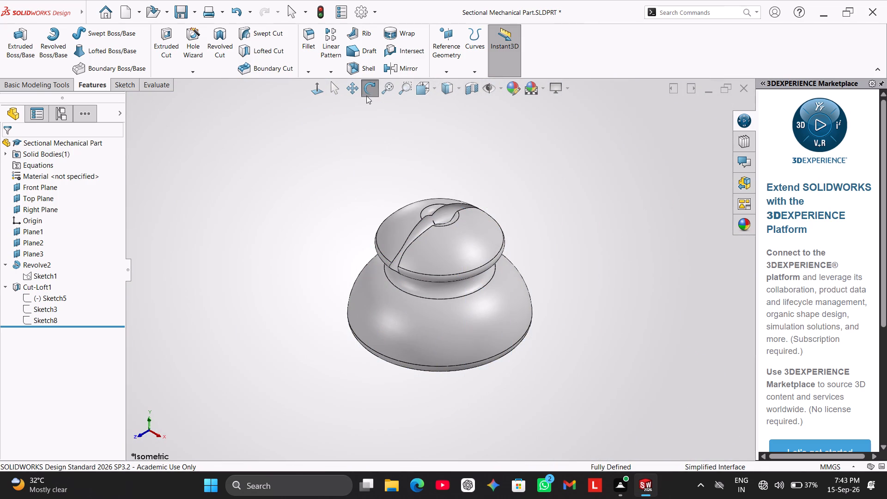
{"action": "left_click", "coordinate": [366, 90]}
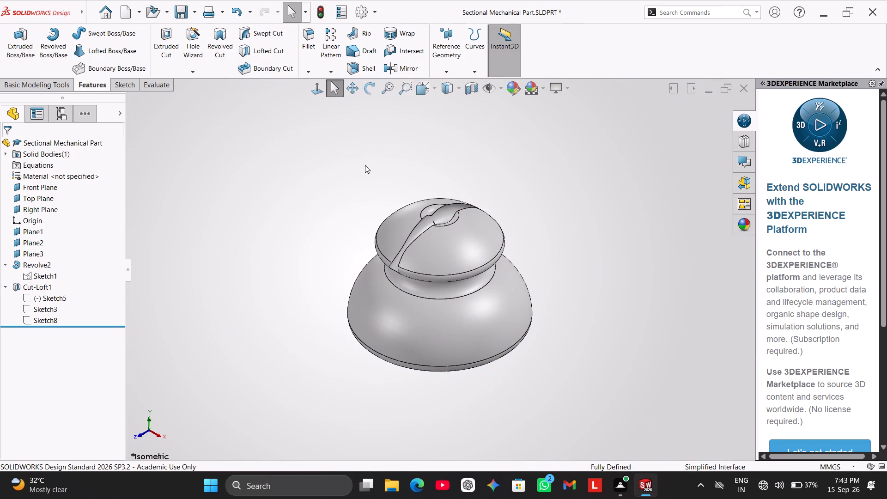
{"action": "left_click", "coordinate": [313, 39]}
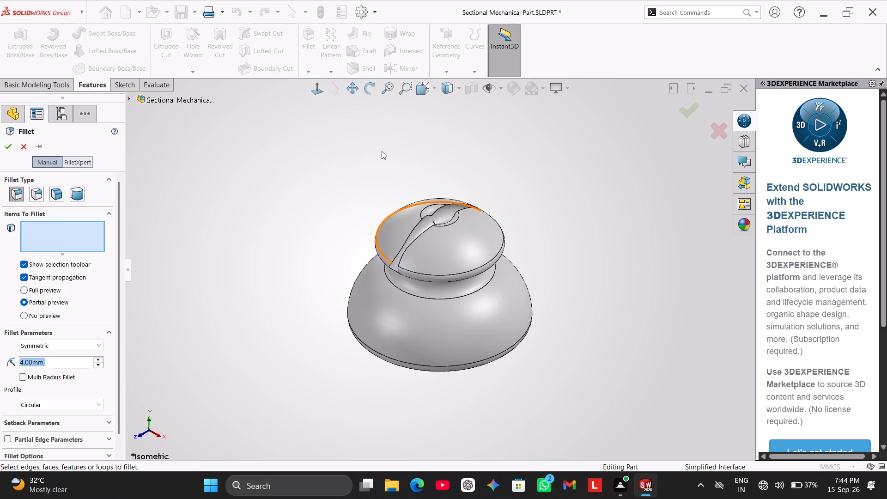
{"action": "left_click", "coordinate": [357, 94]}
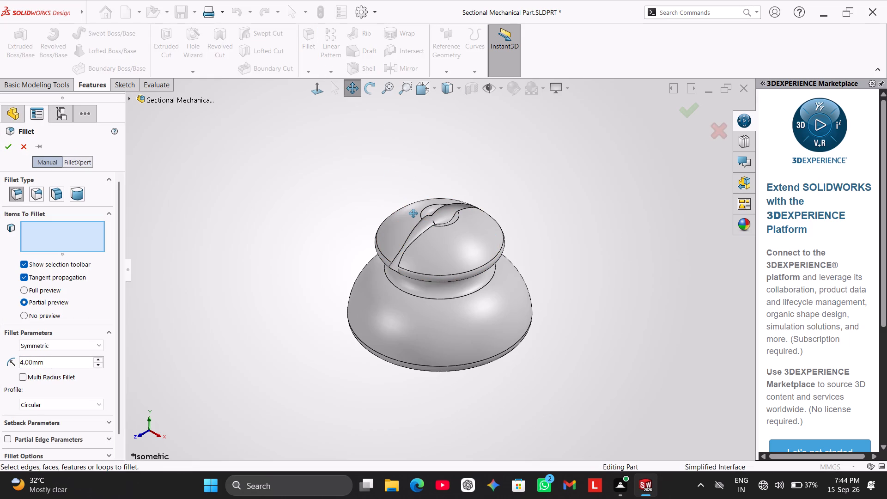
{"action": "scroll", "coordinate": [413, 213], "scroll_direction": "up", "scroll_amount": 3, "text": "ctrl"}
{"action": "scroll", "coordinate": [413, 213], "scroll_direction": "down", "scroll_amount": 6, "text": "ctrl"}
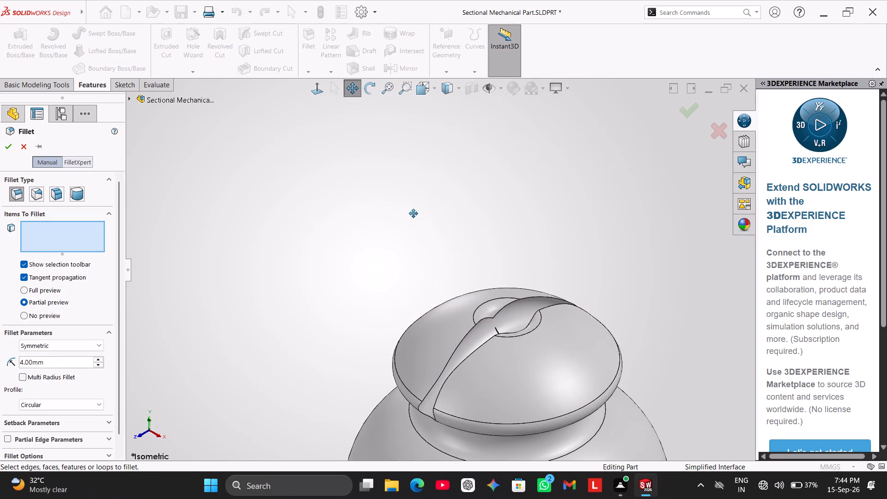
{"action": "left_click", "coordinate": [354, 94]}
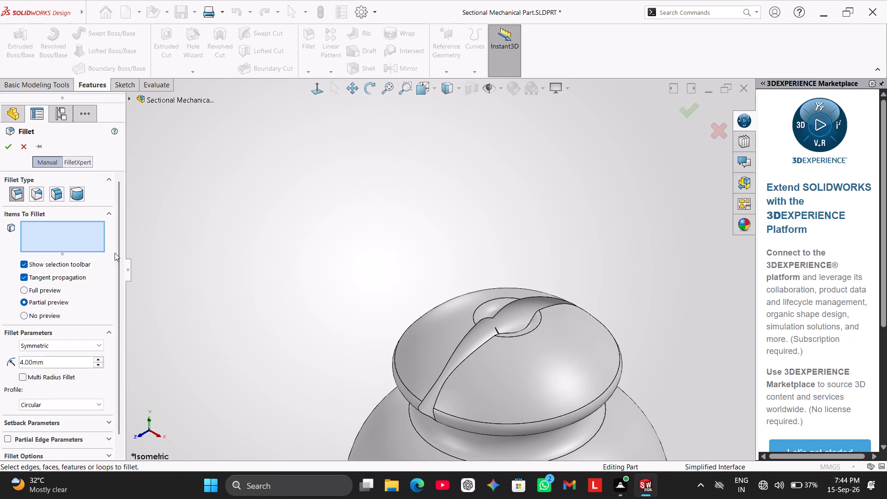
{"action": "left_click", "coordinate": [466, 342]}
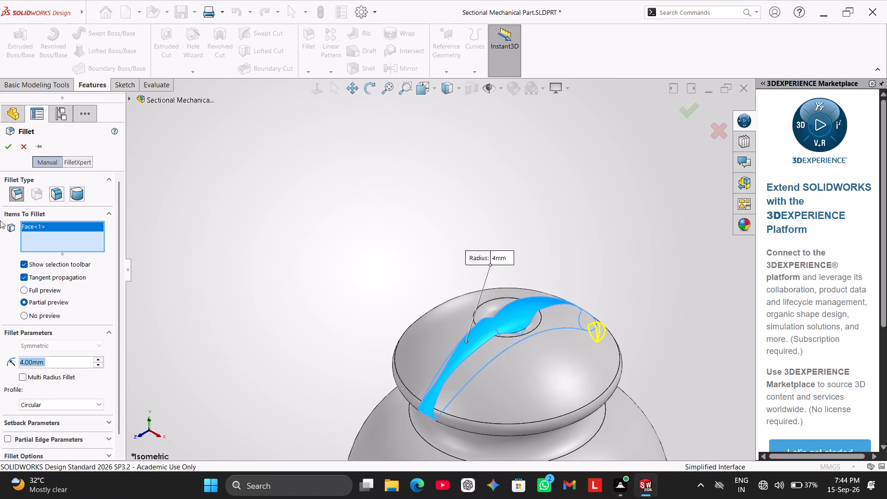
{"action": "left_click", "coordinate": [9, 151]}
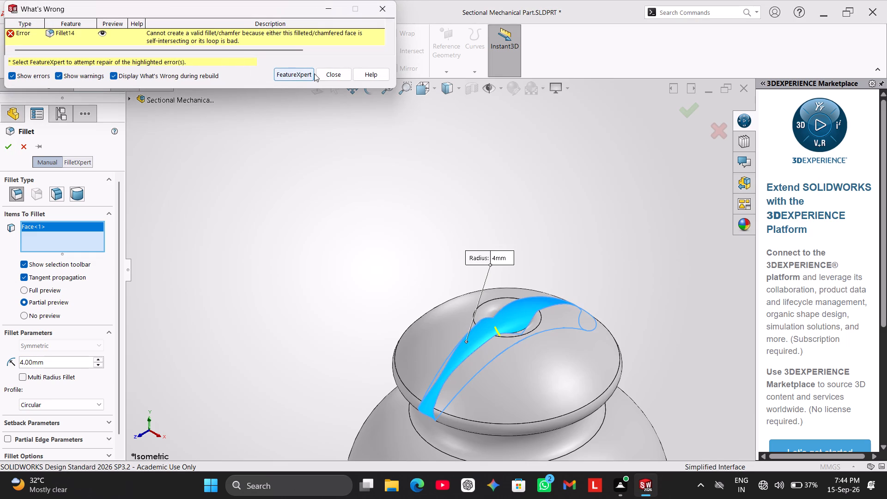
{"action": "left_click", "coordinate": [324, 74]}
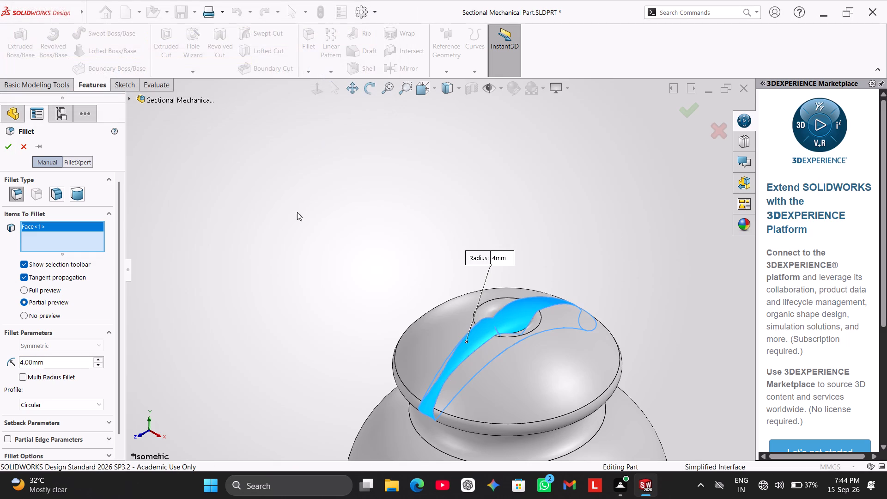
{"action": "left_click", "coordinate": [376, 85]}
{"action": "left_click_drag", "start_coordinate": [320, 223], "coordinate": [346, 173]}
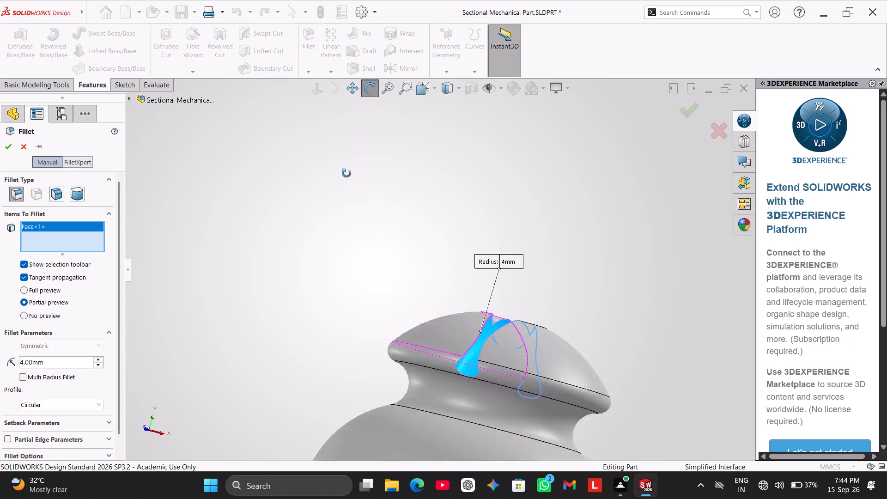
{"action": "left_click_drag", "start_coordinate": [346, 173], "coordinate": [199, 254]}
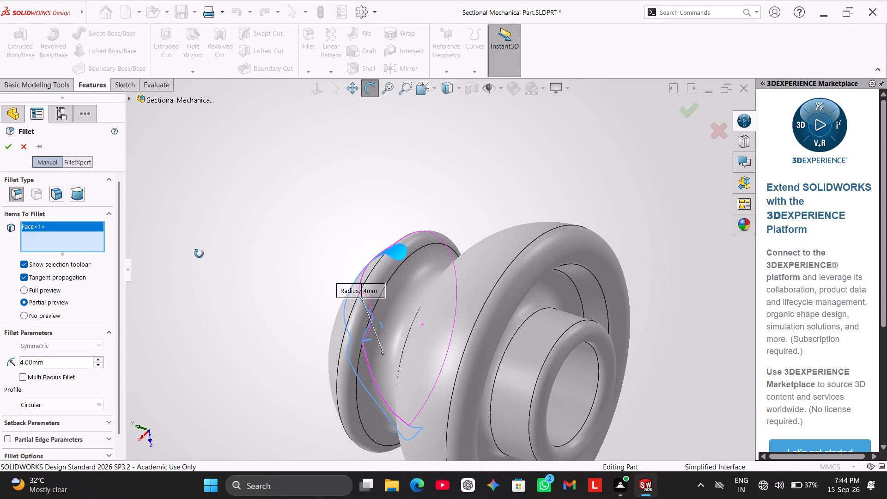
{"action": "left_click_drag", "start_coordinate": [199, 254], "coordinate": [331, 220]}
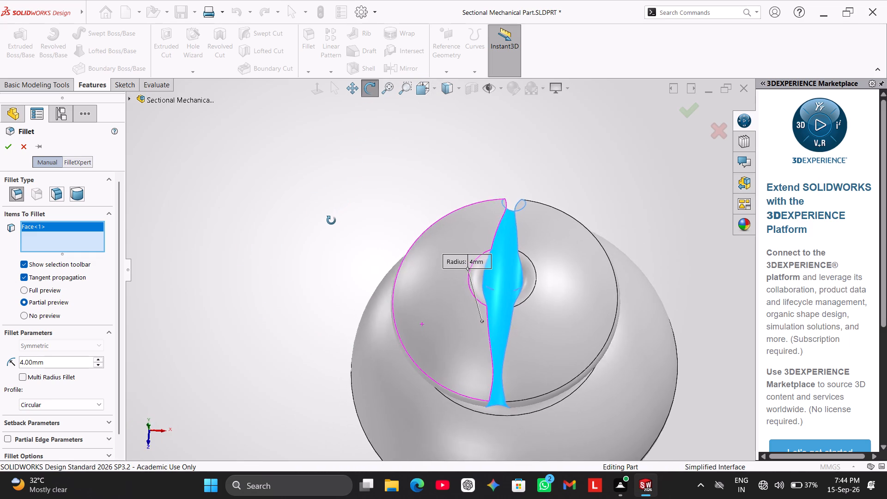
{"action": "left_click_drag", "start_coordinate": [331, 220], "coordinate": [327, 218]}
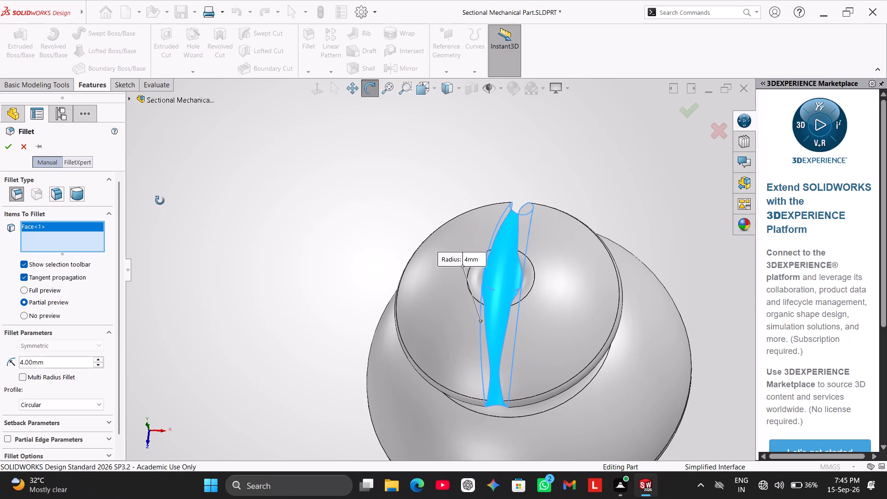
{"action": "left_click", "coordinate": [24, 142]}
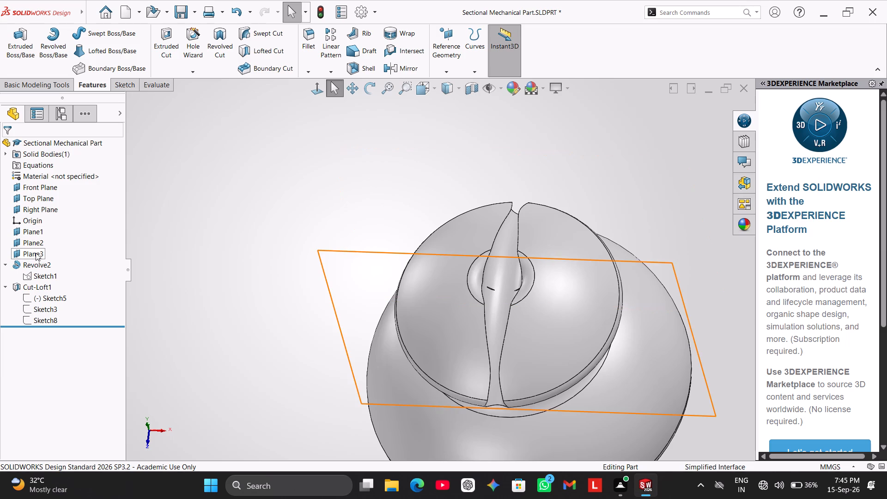
Open Sketch1, the profile of Revolve2, for editing.
{"action": "left_click", "coordinate": [26, 273]}
{"action": "right_click", "coordinate": [26, 273]}
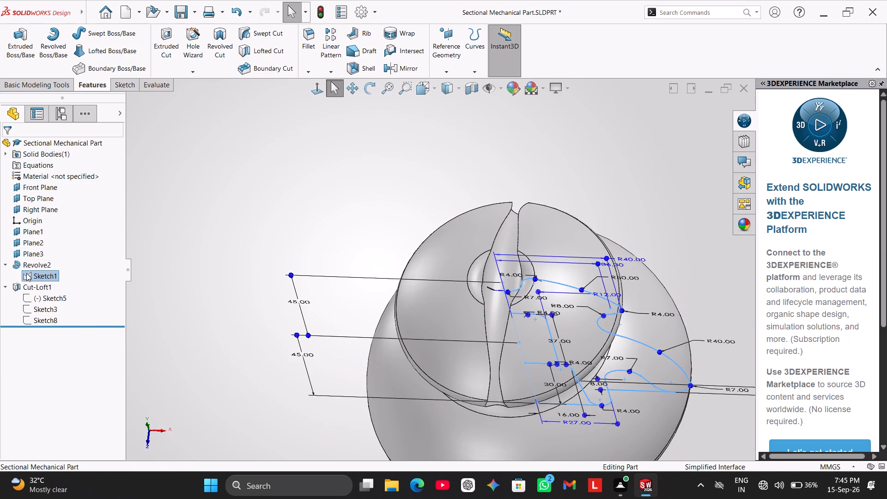
{"action": "left_click", "coordinate": [36, 251]}
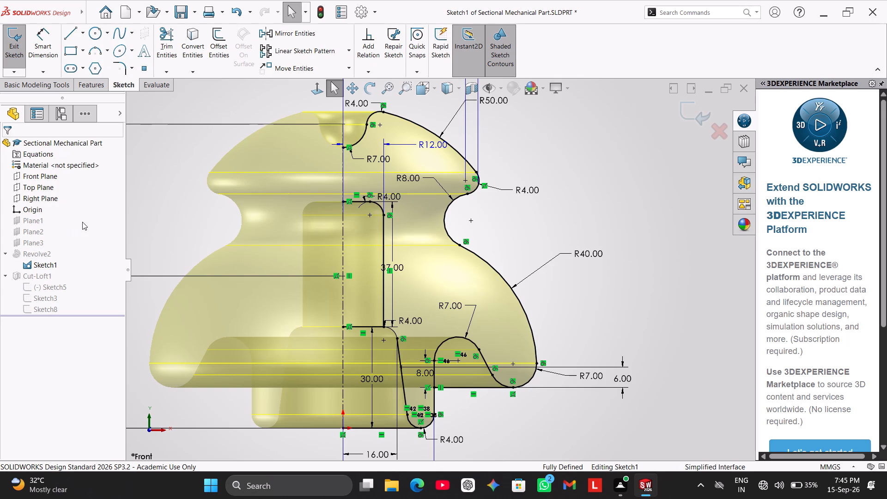
Delete the R7 and R4 arcs that form the recess at the top of the revolve profile.
{"action": "right_click", "coordinate": [362, 140]}
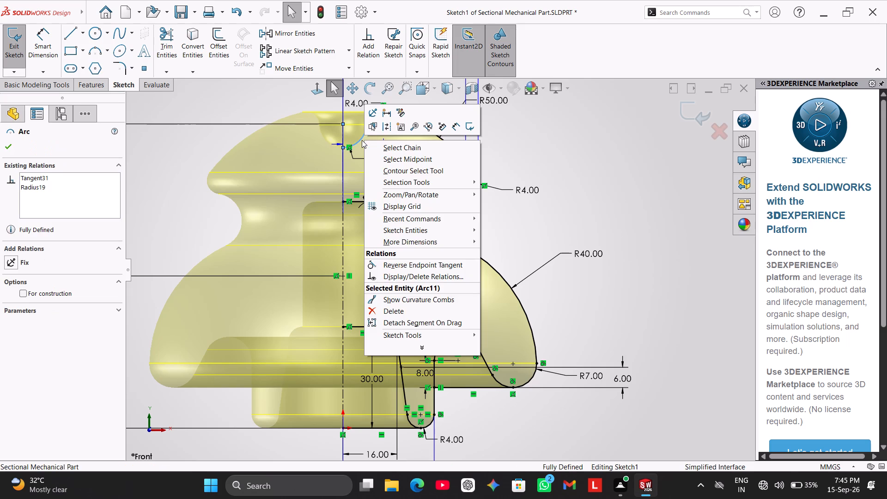
{"action": "left_click", "coordinate": [404, 312]}
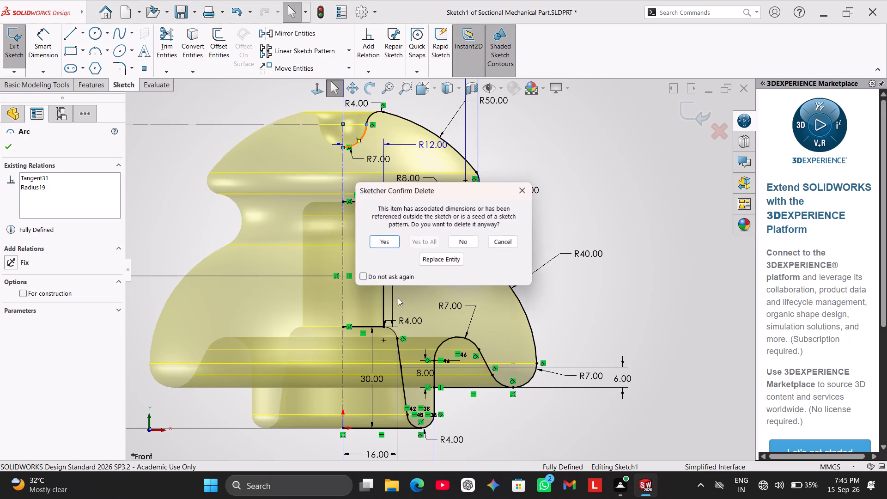
{"action": "left_click", "coordinate": [392, 241]}
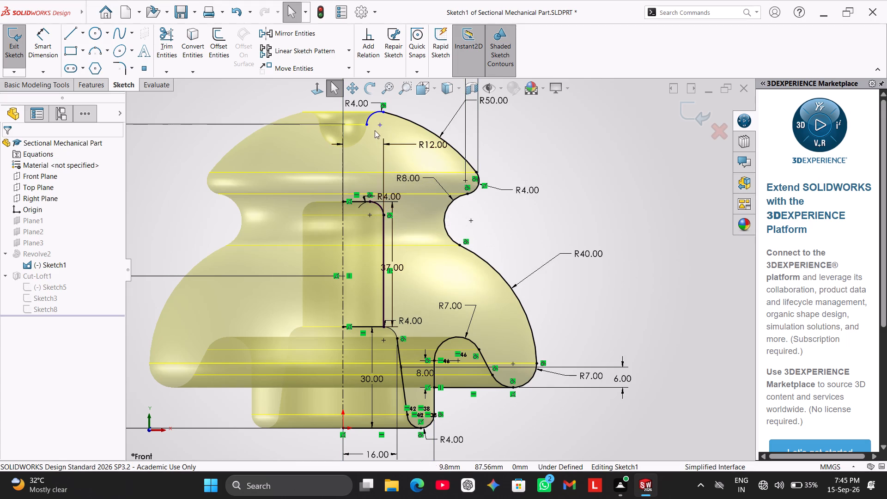
{"action": "left_click", "coordinate": [372, 113]}
{"action": "right_click", "coordinate": [372, 113]}
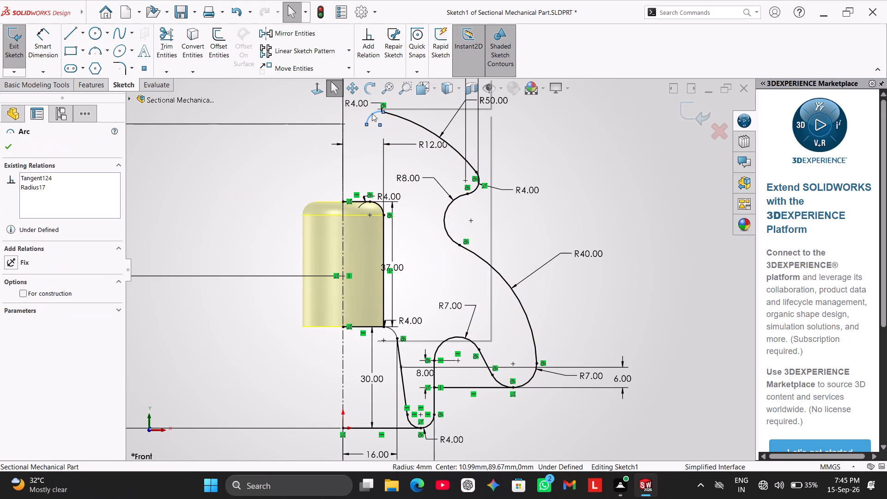
{"action": "left_click", "coordinate": [425, 297]}
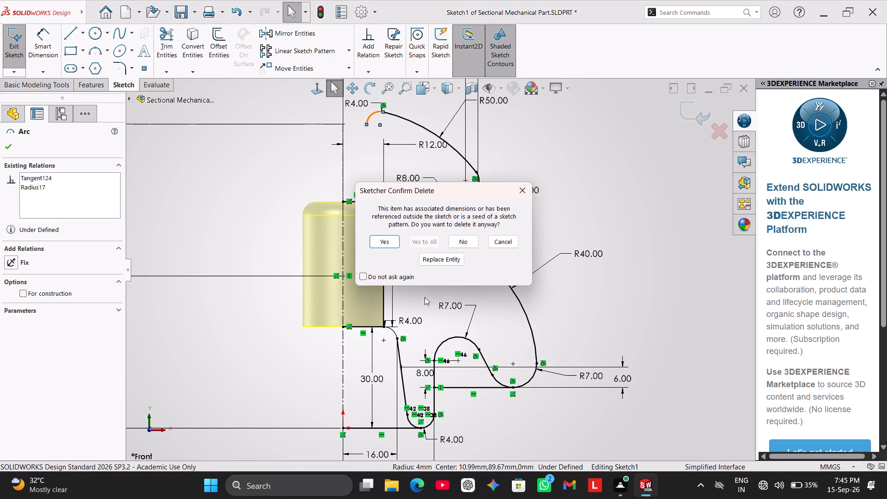
{"action": "left_click", "coordinate": [389, 244]}
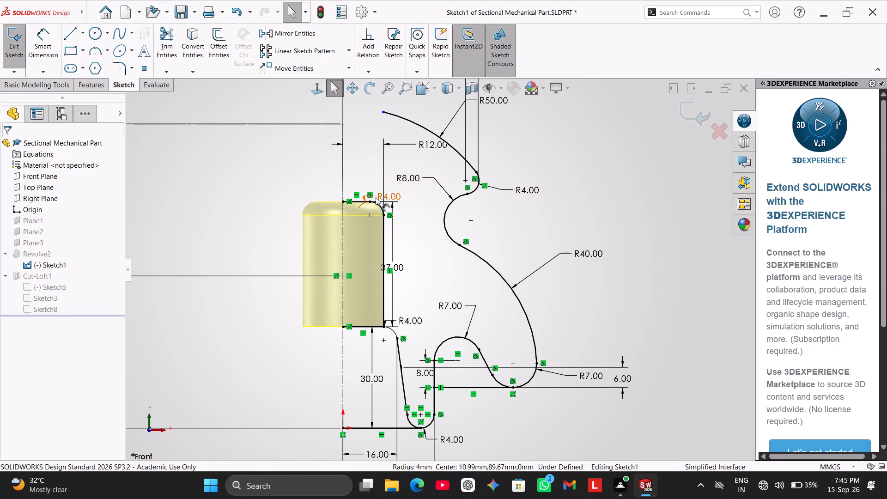
Extend the R50 dome arc from its open upper end with Extend Entities.
{"action": "left_click", "coordinate": [174, 69]}
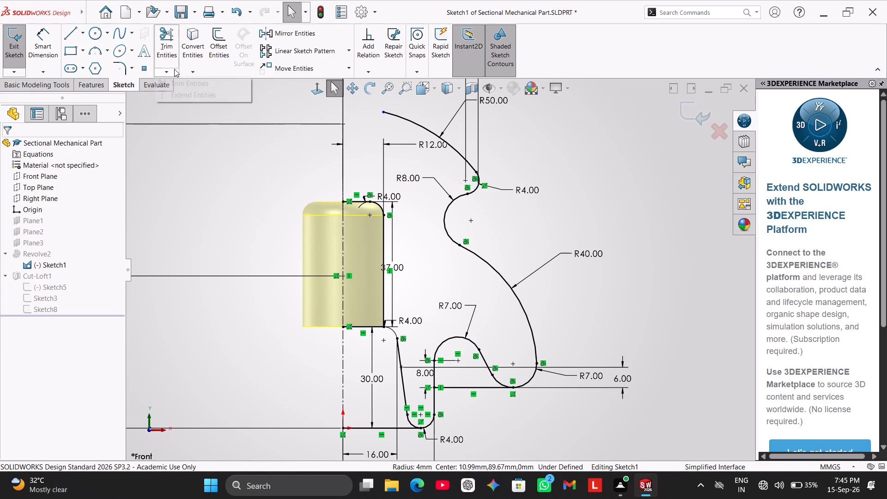
{"action": "left_click", "coordinate": [187, 92]}
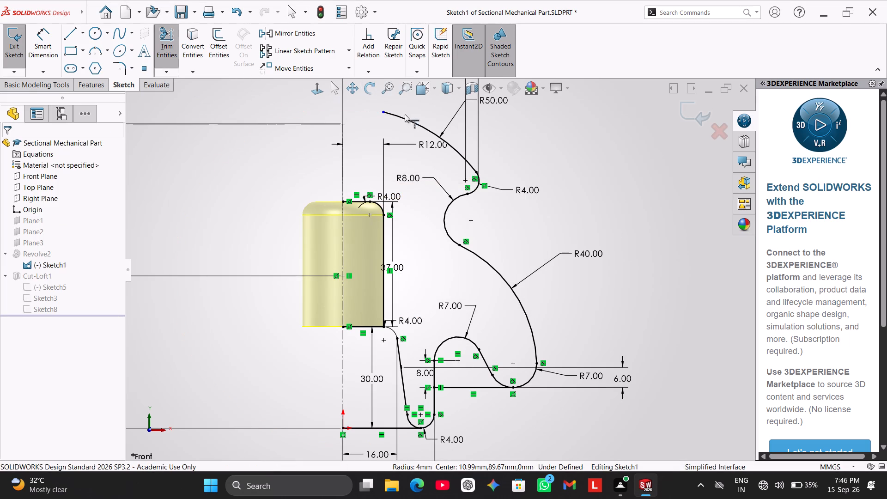
{"action": "left_click", "coordinate": [395, 112]}
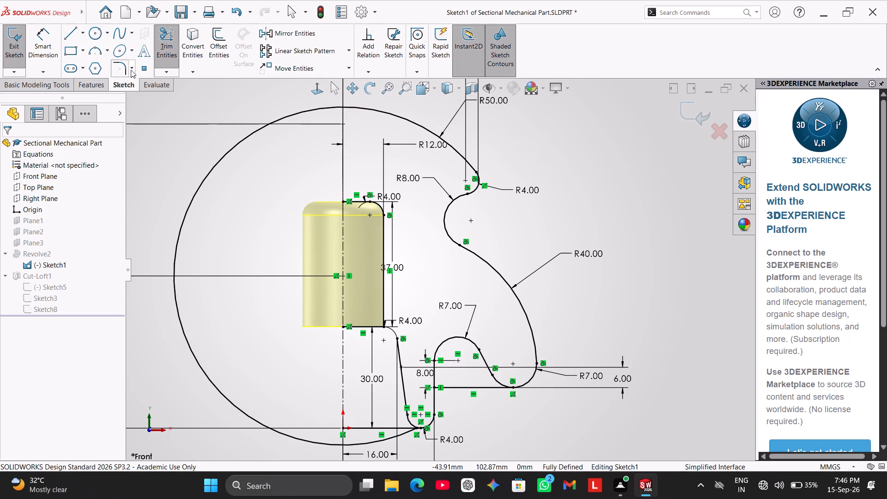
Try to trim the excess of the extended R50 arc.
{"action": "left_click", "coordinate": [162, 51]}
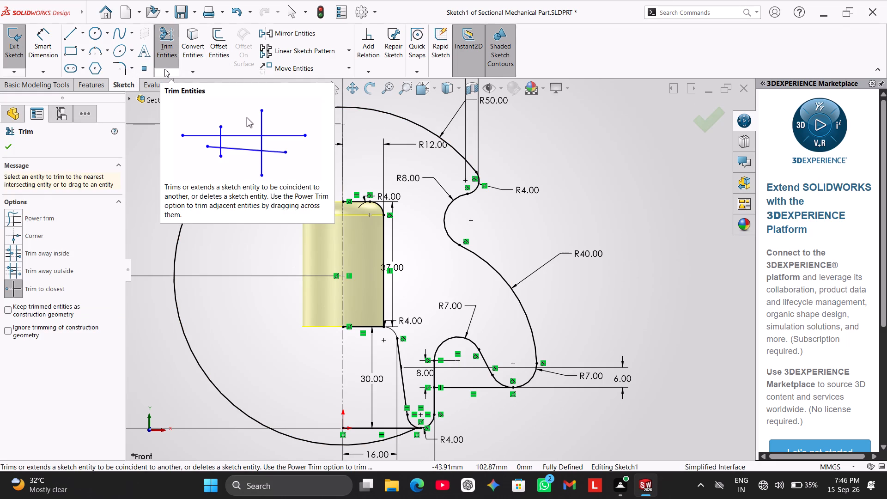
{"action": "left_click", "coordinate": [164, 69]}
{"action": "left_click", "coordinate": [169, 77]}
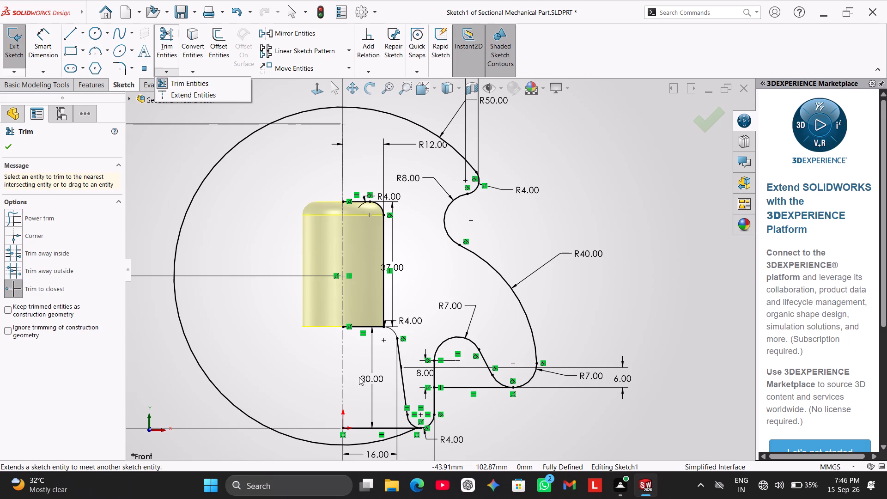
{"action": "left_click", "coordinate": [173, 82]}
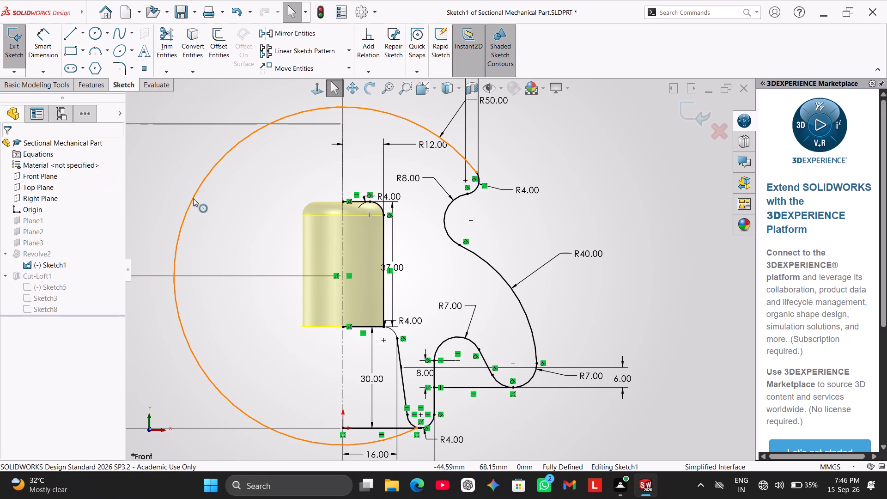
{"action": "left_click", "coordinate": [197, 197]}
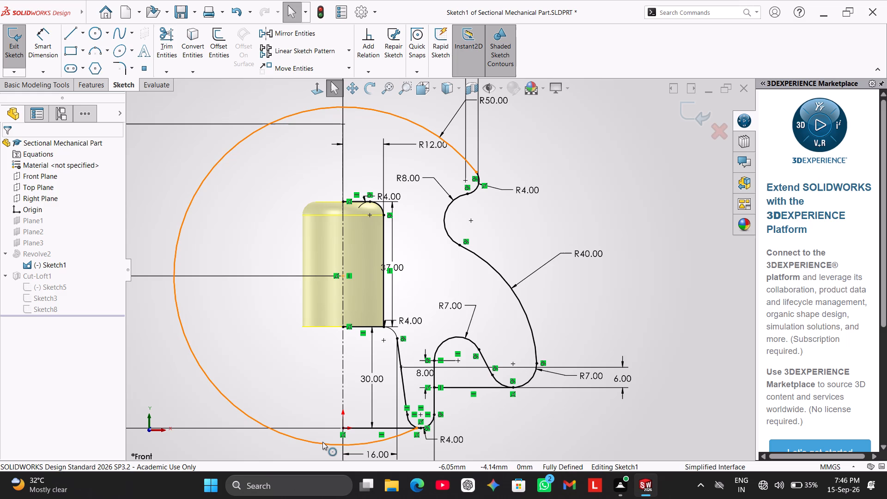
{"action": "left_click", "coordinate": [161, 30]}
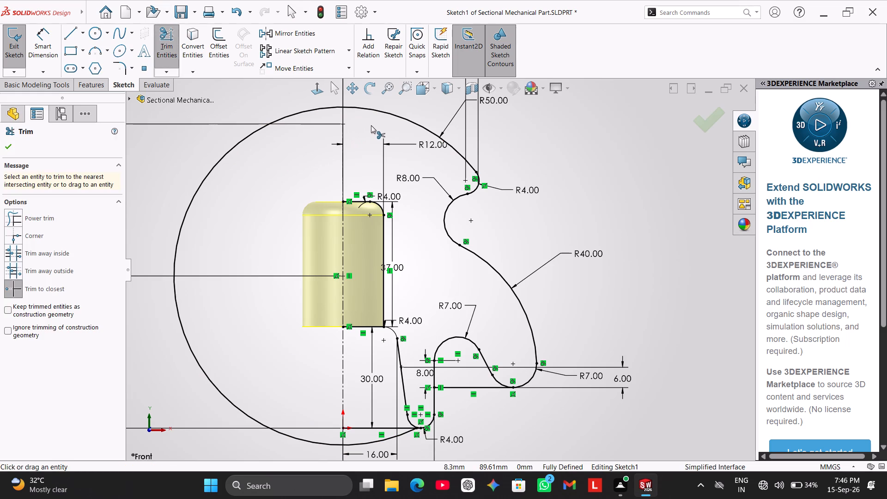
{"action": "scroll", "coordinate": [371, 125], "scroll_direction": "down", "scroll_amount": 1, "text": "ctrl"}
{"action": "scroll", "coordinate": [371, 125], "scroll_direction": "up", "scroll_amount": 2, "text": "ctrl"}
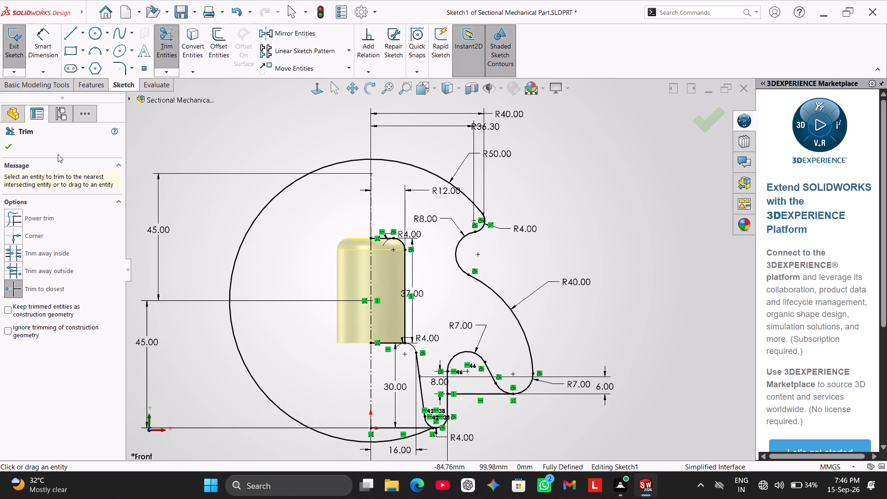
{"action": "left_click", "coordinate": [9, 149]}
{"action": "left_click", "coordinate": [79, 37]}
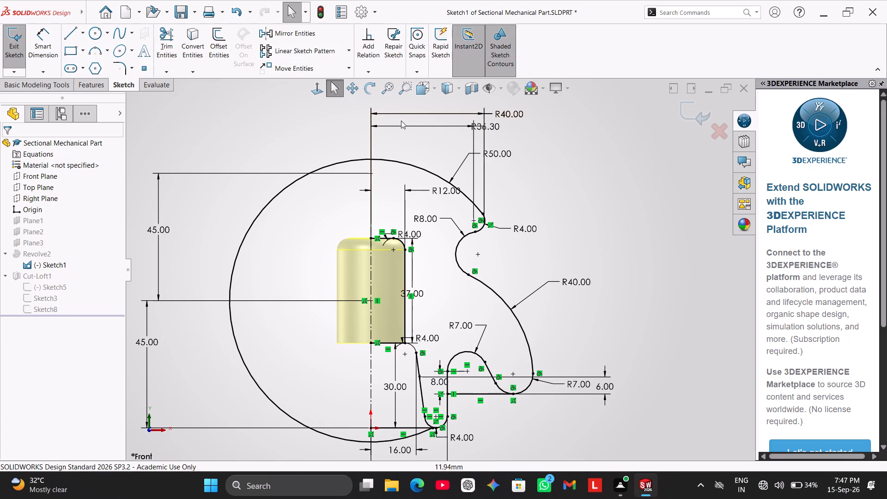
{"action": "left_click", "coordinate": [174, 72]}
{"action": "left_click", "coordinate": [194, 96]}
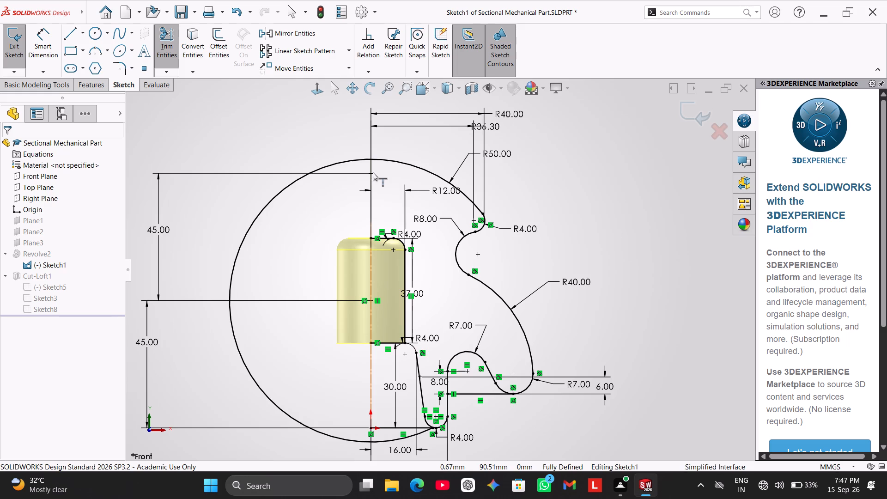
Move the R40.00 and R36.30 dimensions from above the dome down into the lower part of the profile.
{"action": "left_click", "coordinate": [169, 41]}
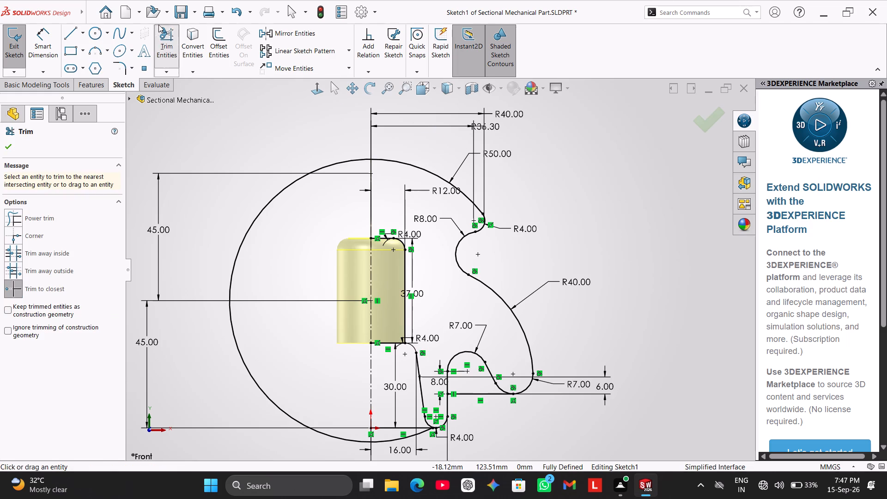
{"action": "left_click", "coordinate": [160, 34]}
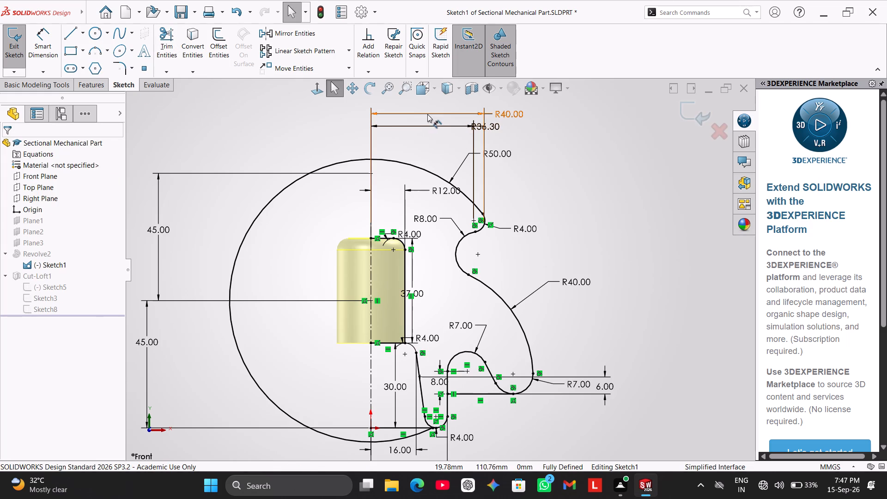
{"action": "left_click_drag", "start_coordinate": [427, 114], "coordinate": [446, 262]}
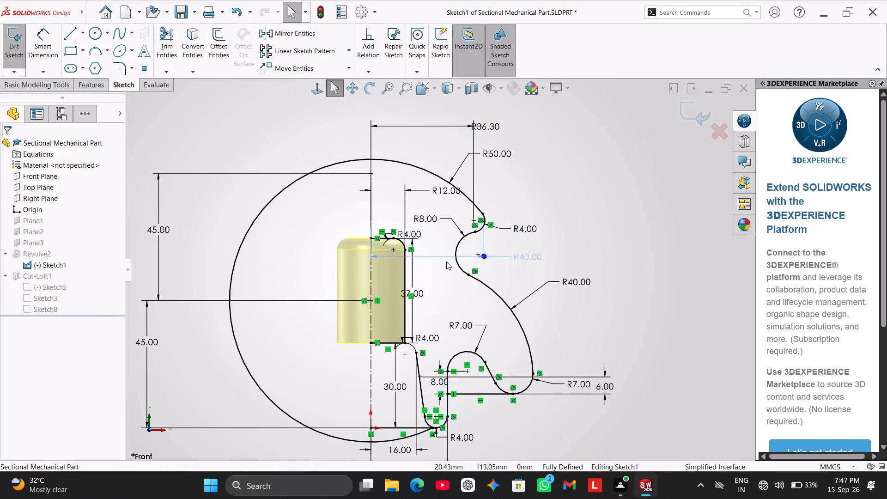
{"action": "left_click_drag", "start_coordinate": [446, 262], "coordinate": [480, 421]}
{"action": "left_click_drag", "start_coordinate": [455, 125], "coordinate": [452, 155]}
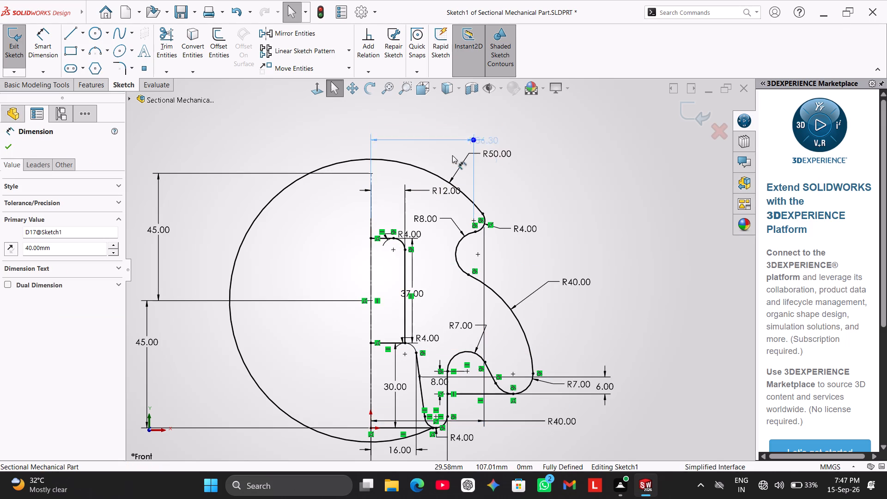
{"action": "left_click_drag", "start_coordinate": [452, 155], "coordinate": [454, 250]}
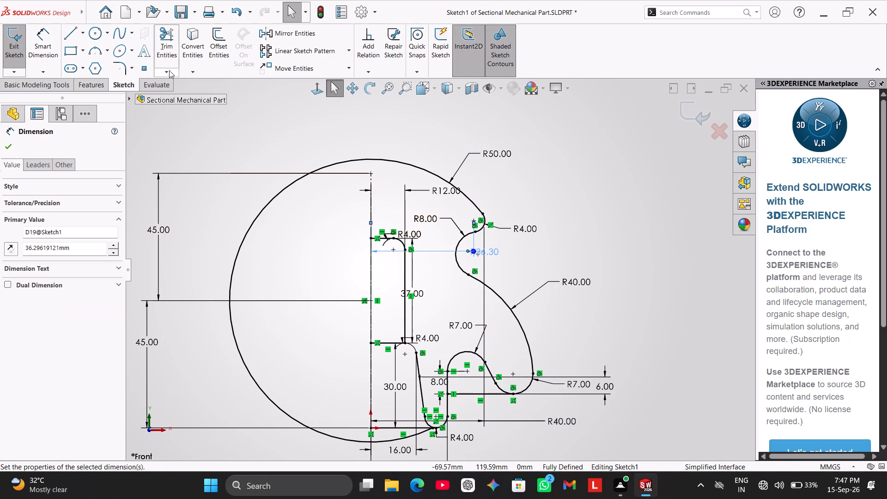
Extend the upper end of the vertical centerline to the R50 arc with Extend Entities.
{"action": "left_click", "coordinate": [176, 71]}
{"action": "left_click", "coordinate": [190, 95]}
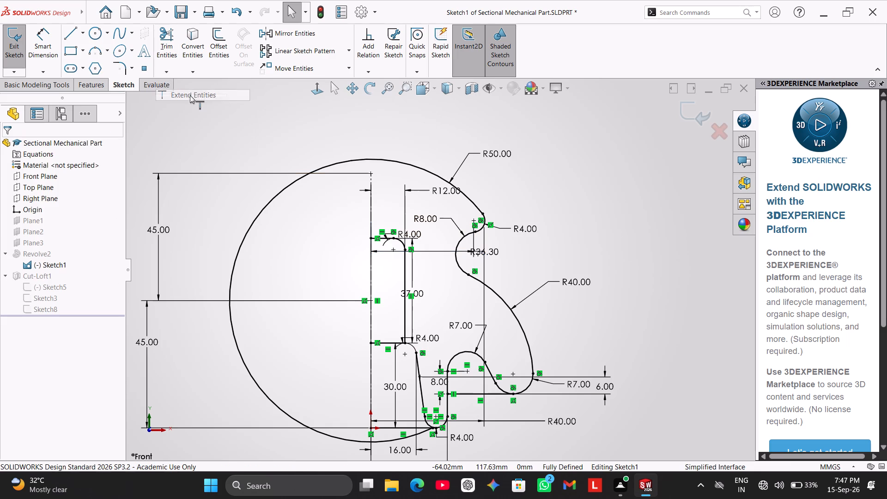
{"action": "left_click", "coordinate": [370, 180]}
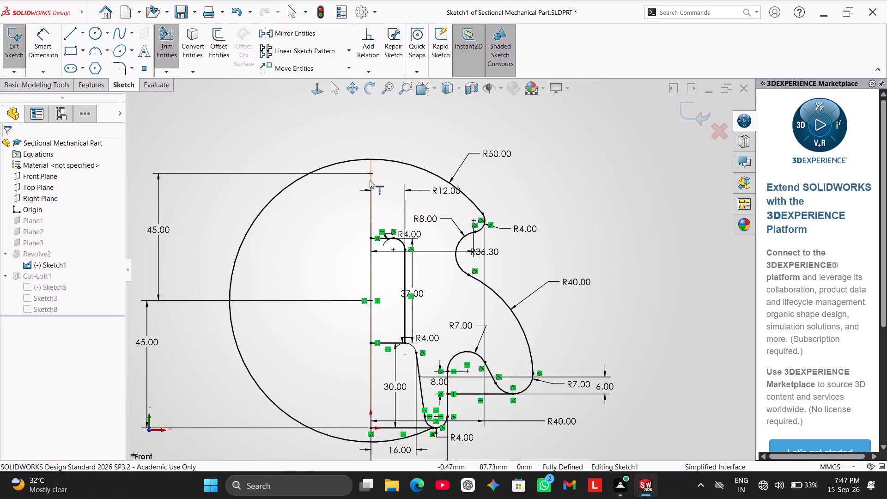
Trim the excess of the R50 arc beyond the centerline, keeping the dome portion from the axis to the R4 arc.
{"action": "left_click", "coordinate": [169, 46]}
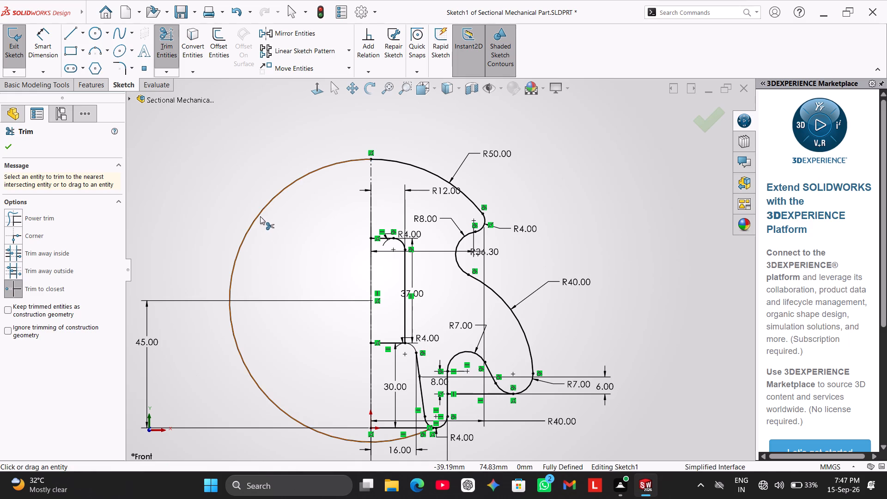
{"action": "left_click", "coordinate": [260, 216]}
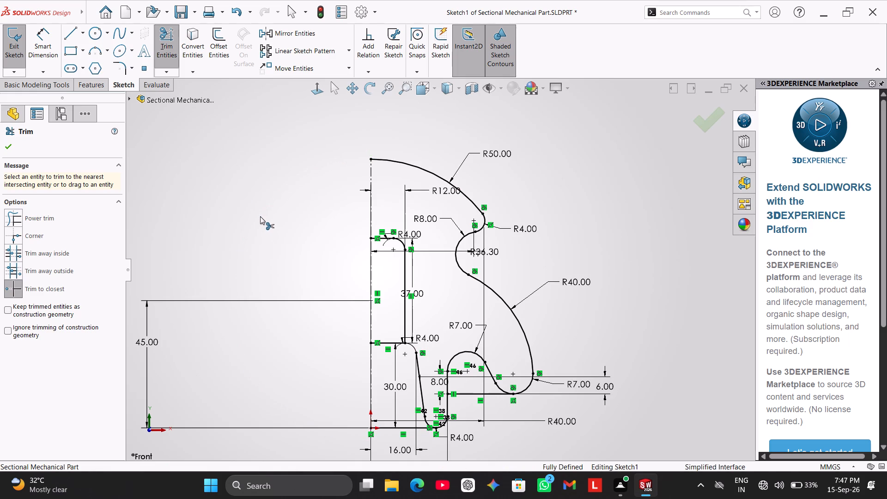
{"action": "left_click", "coordinate": [172, 46]}
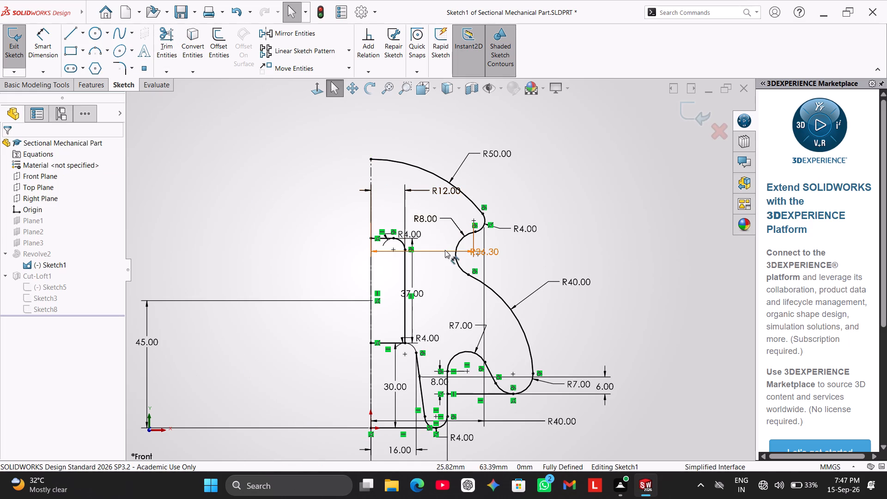
Arrange the R36.30 and R40.00 dimensions stacked above the dome, and place the R50.00 label just beneath them, close to its arc.
{"action": "left_click_drag", "start_coordinate": [445, 249], "coordinate": [418, 115]}
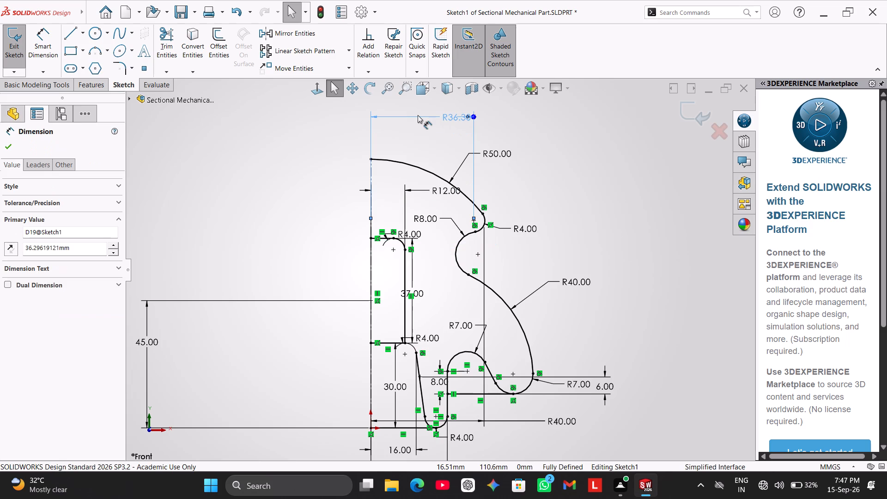
{"action": "left_click", "coordinate": [418, 115]}
{"action": "left_click_drag", "start_coordinate": [452, 113], "coordinate": [412, 120]}
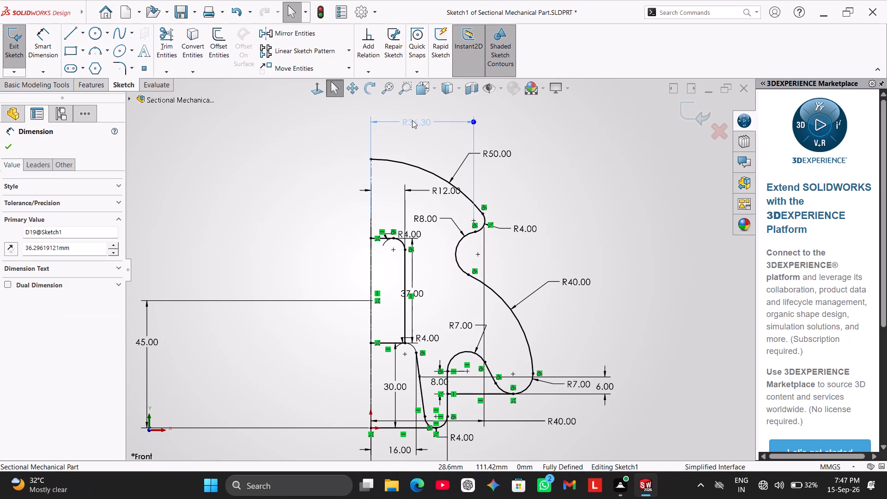
{"action": "left_click_drag", "start_coordinate": [412, 120], "coordinate": [413, 120]}
{"action": "left_click", "coordinate": [570, 130]}
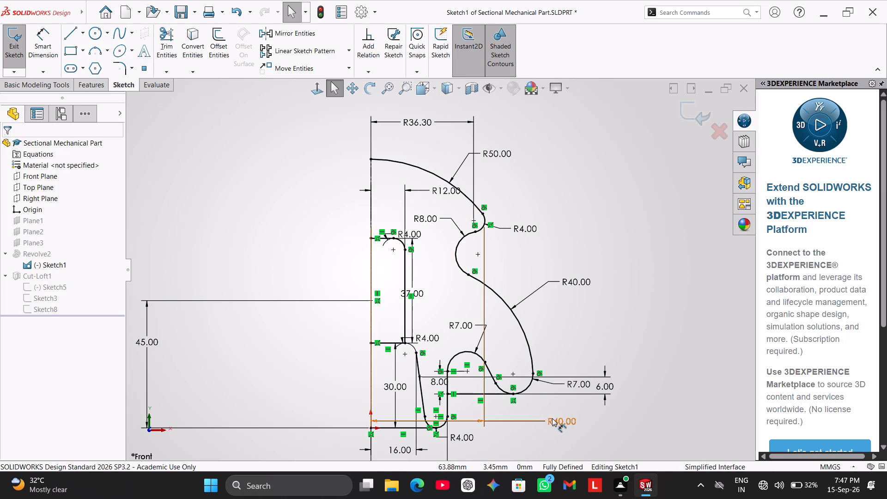
{"action": "left_click_drag", "start_coordinate": [554, 419], "coordinate": [421, 113]}
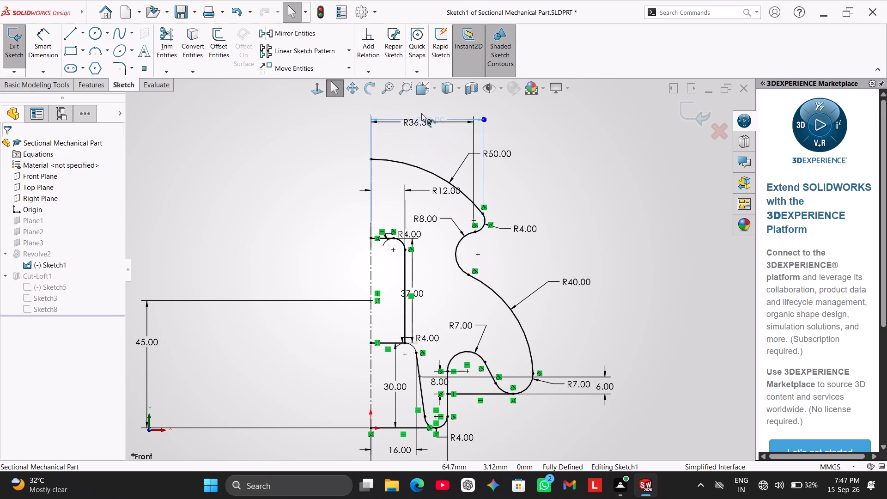
{"action": "left_click_drag", "start_coordinate": [421, 113], "coordinate": [413, 113]}
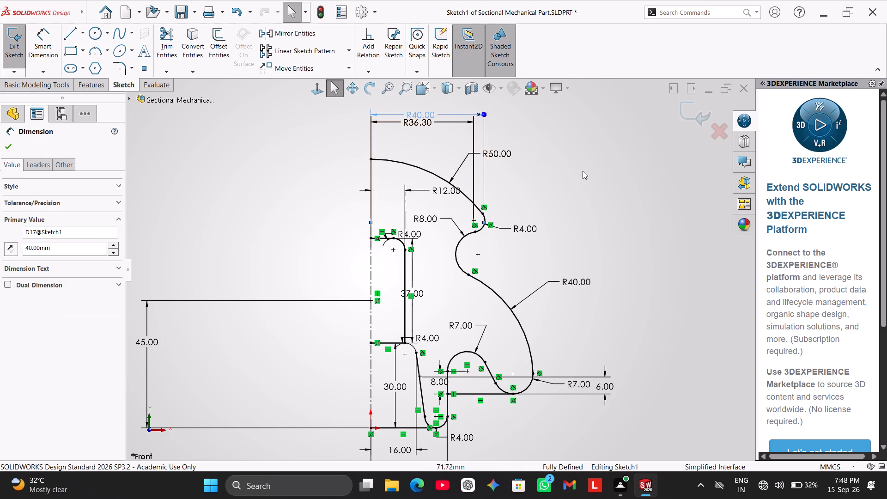
{"action": "left_click", "coordinate": [588, 171]}
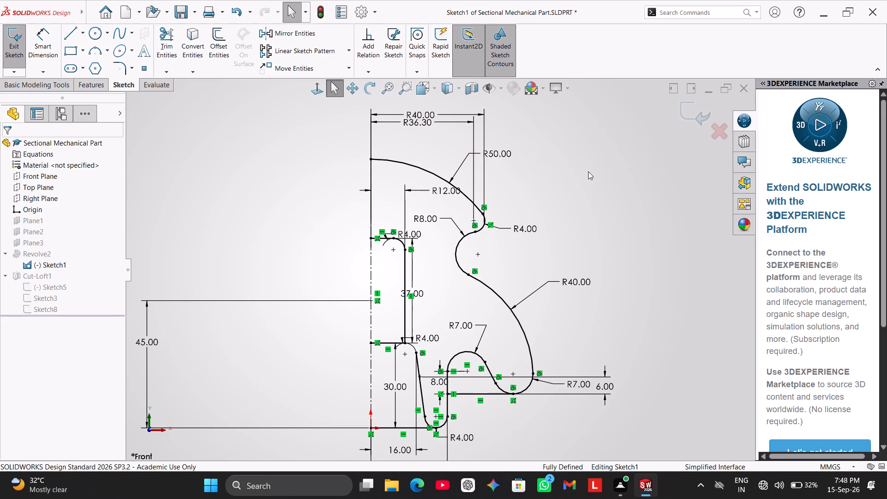
{"action": "left_click_drag", "start_coordinate": [470, 147], "coordinate": [429, 128]}
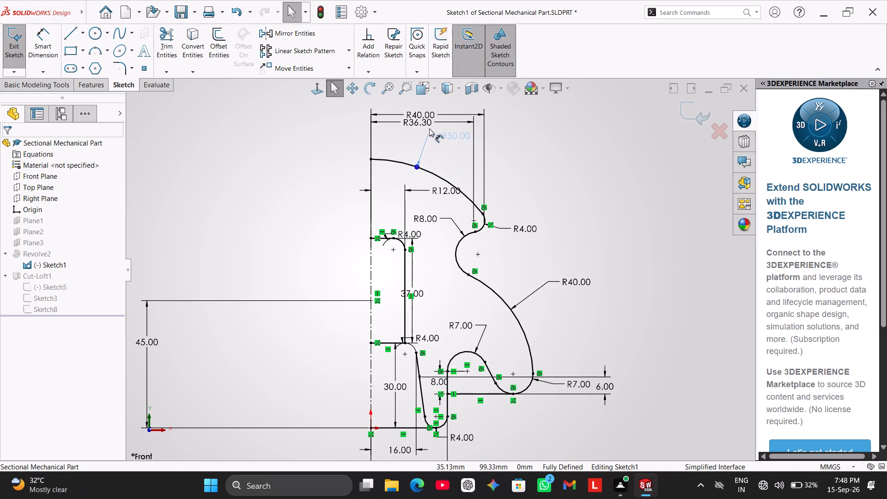
{"action": "left_click_drag", "start_coordinate": [429, 128], "coordinate": [439, 138]}
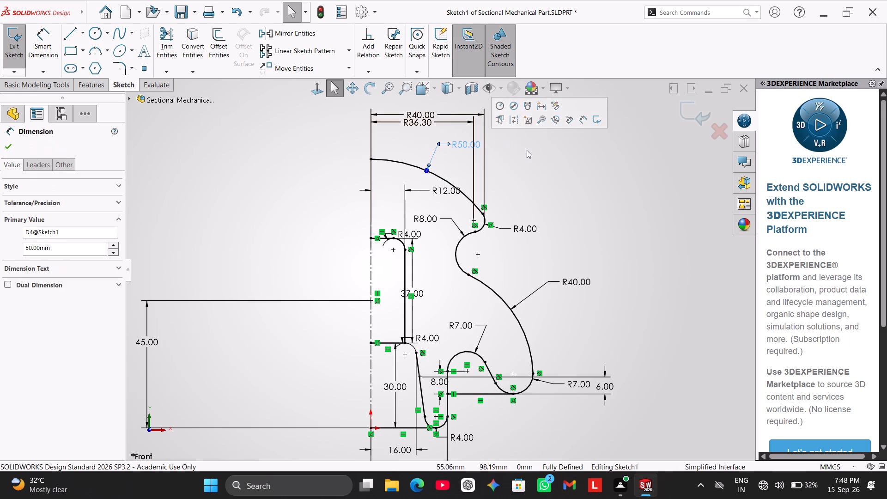
{"action": "left_click", "coordinate": [527, 150]}
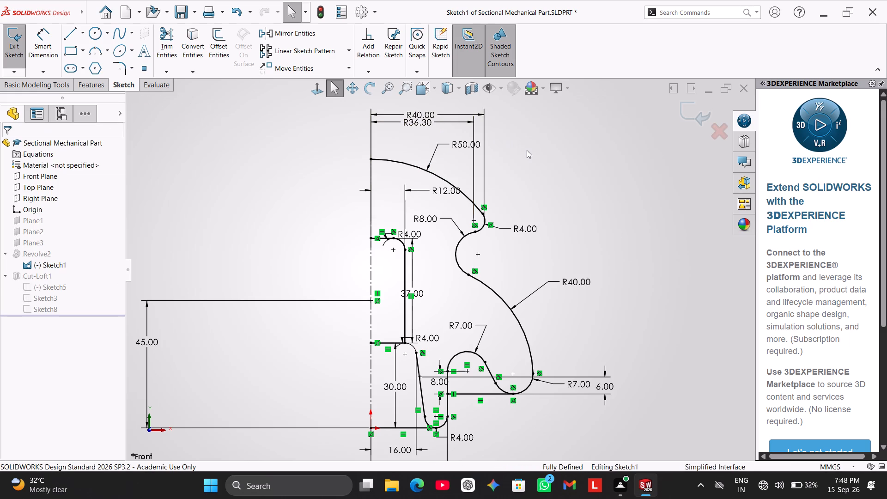
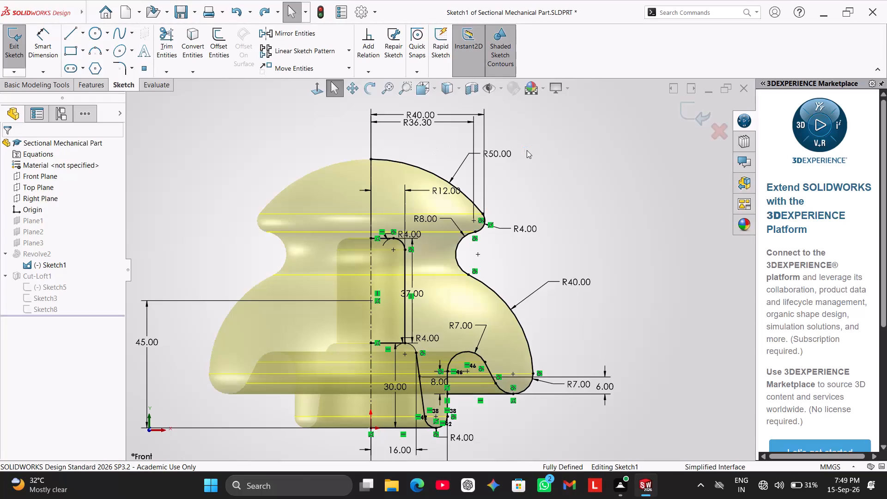
Undo the dome rework in Sketch1 step by step back to the original top recess and the finished revolved part.
{"action": "key", "text": "ctrl+z"}
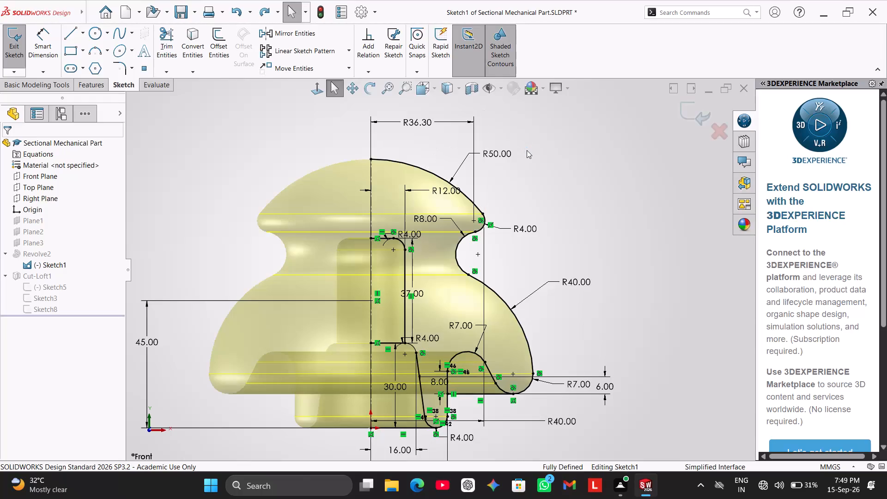
{"action": "key", "text": "ctrl+z"}
{"action": "key", "text": "ctrl+z"}
{"action": "key", "text": "ctrl+z"}
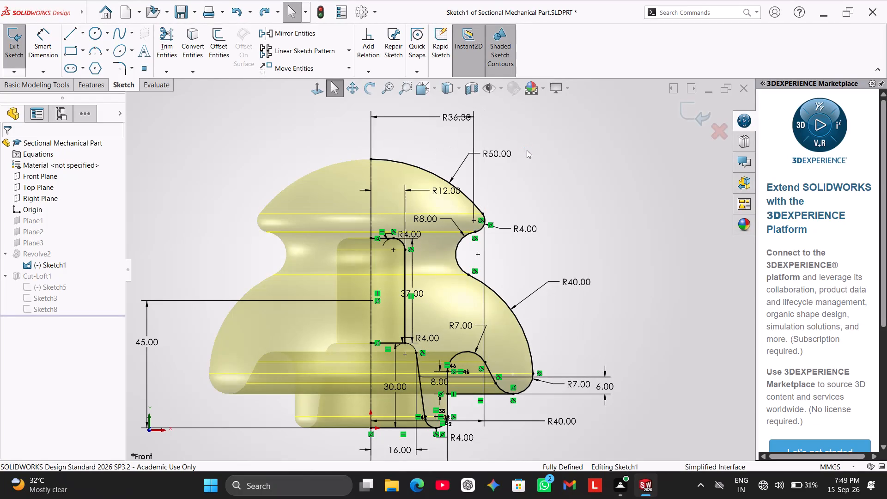
{"action": "key", "text": "ctrl+z"}
{"action": "key", "text": "ctrl+z"}
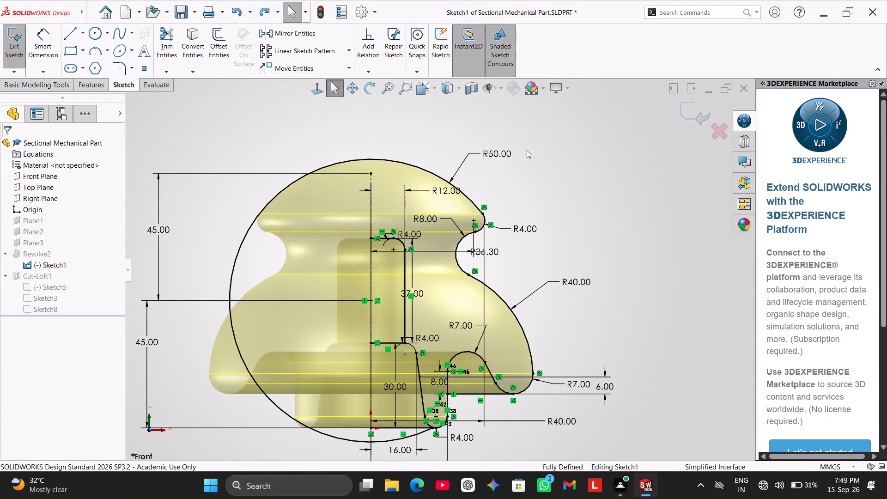
{"action": "key", "text": "ctrl+z"}
{"action": "key", "text": "ctrl+z"}
{"action": "key", "text": "ctrl+z"}
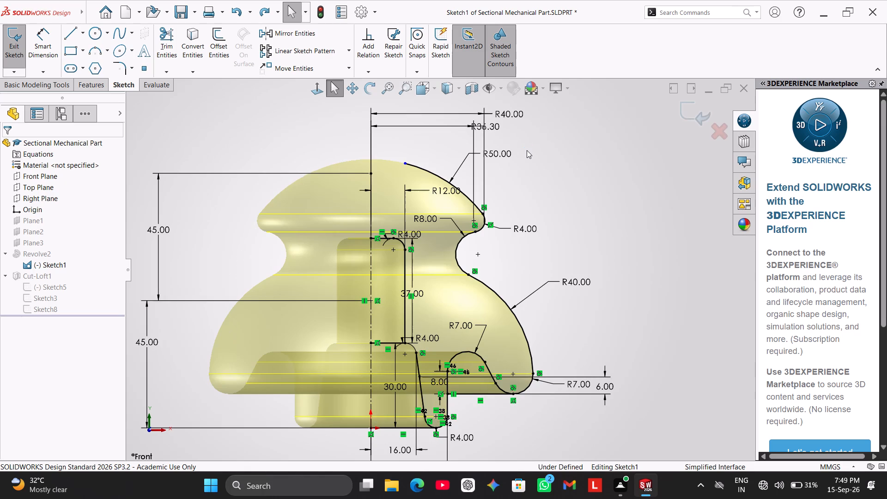
{"action": "key", "text": "ctrl+z"}
{"action": "key", "text": "ctrl+z"}
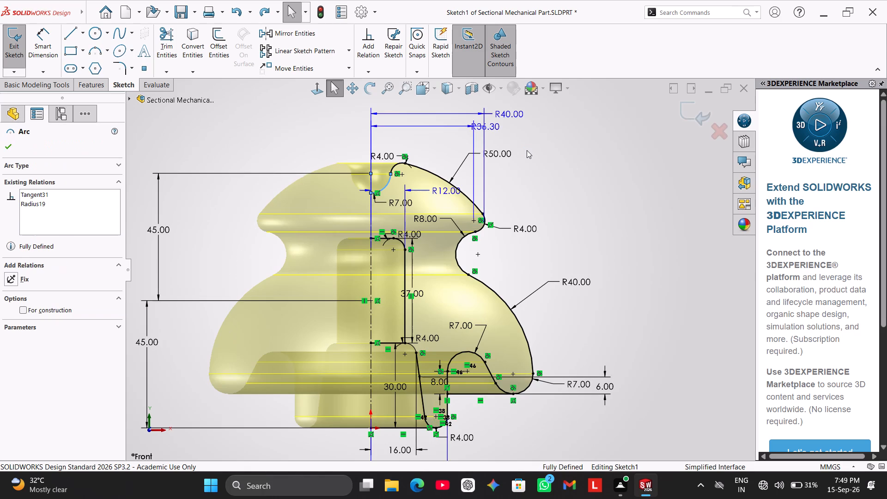
{"action": "key", "text": "ctrl+z"}
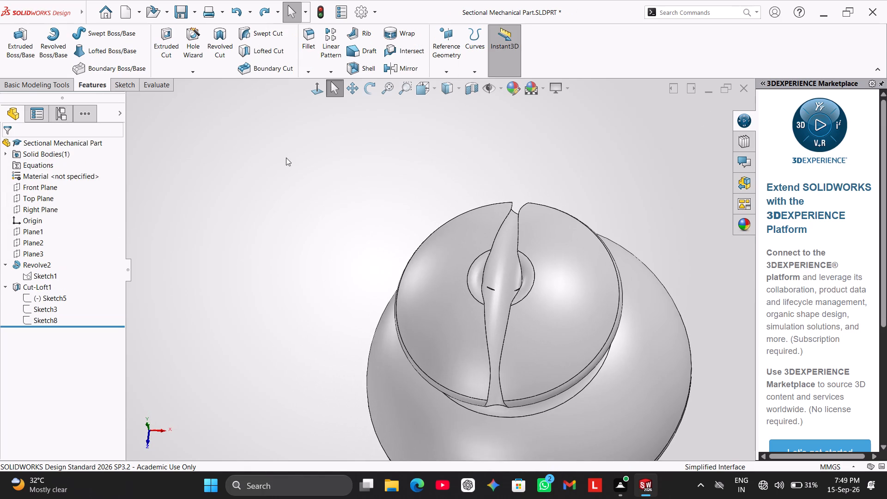
Reopen Sketch1 of Revolve2 and trim away the R4.00 and R7.00 arcs that form the dome's top recess.
{"action": "left_click", "coordinate": [53, 270]}
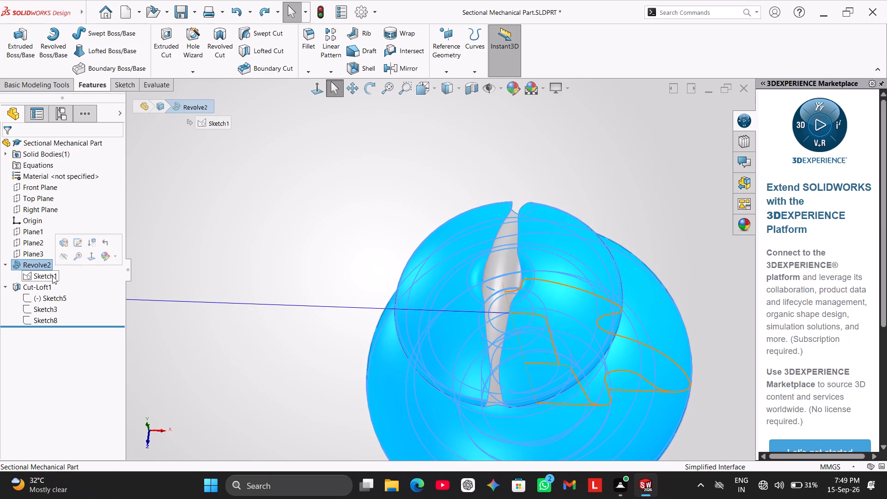
{"action": "left_click", "coordinate": [52, 276]}
{"action": "left_click", "coordinate": [64, 248]}
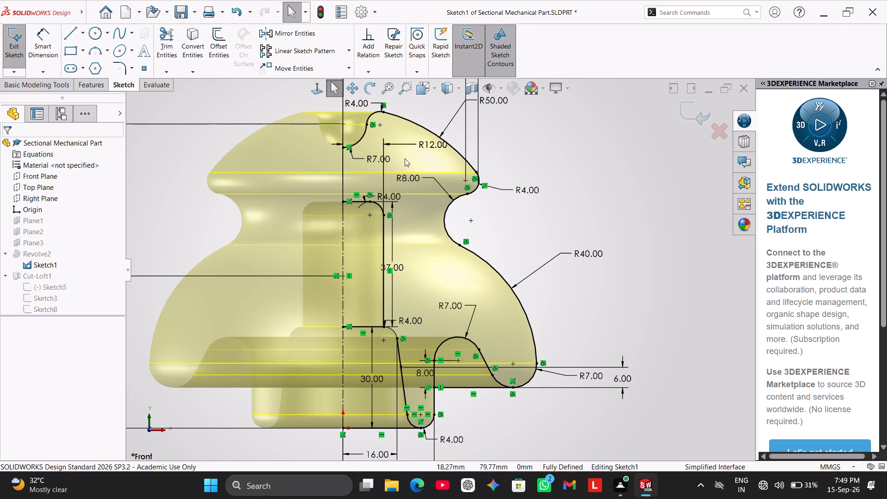
{"action": "left_click", "coordinate": [352, 79]}
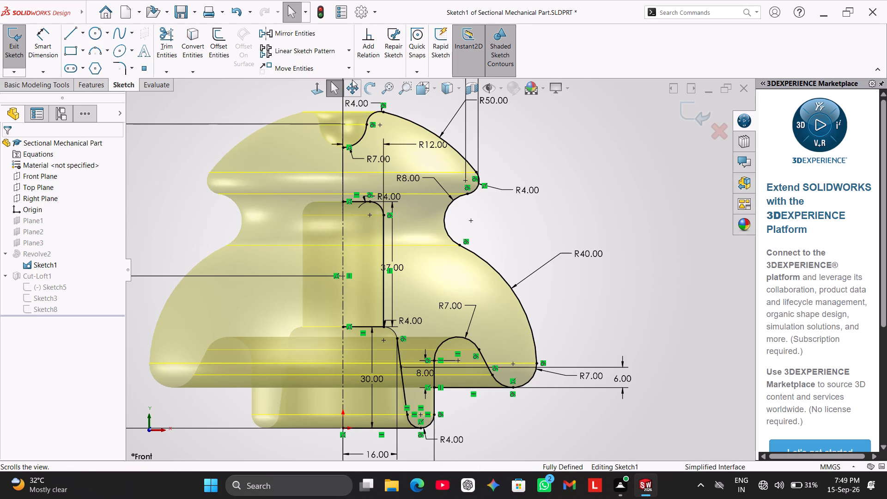
{"action": "left_click_drag", "start_coordinate": [276, 207], "coordinate": [259, 329]}
{"action": "left_click", "coordinate": [251, 195]}
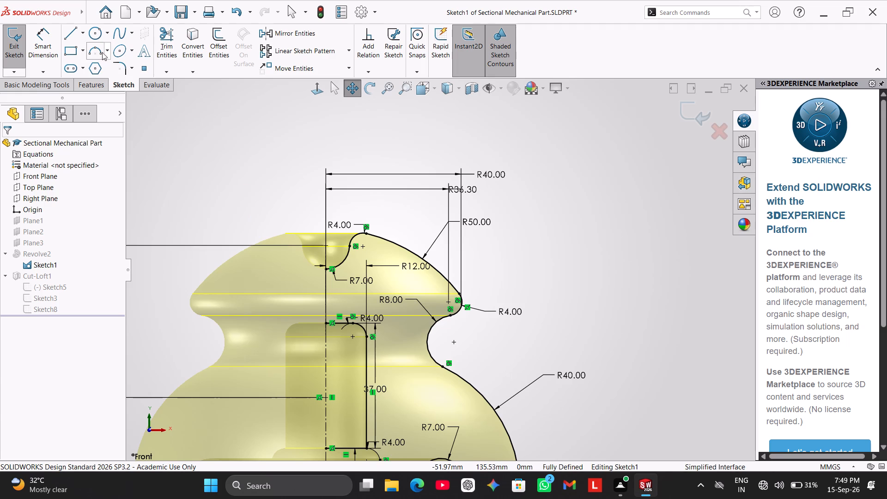
{"action": "left_click", "coordinate": [171, 43]}
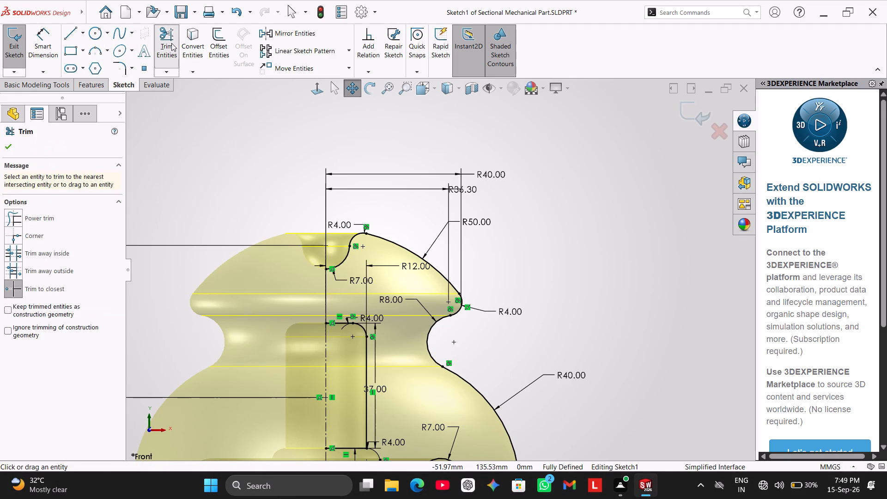
{"action": "left_click", "coordinate": [355, 234]}
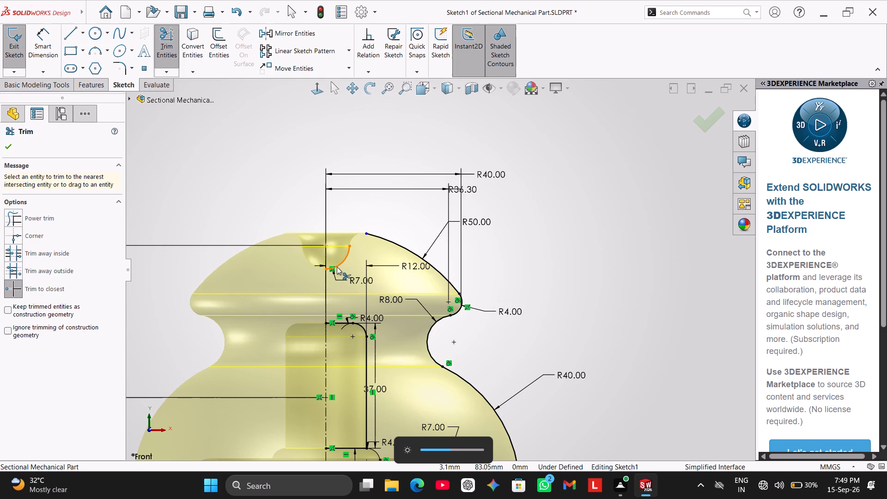
{"action": "left_click", "coordinate": [341, 263]}
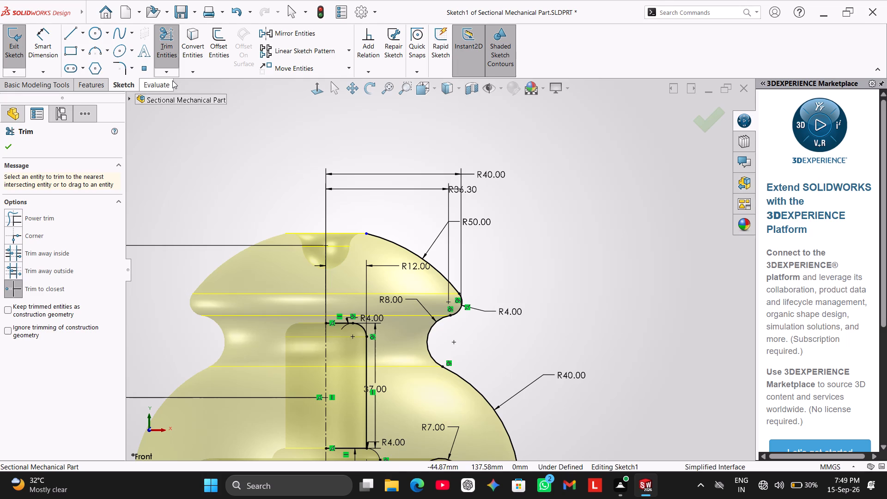
{"action": "left_click", "coordinate": [172, 76]}
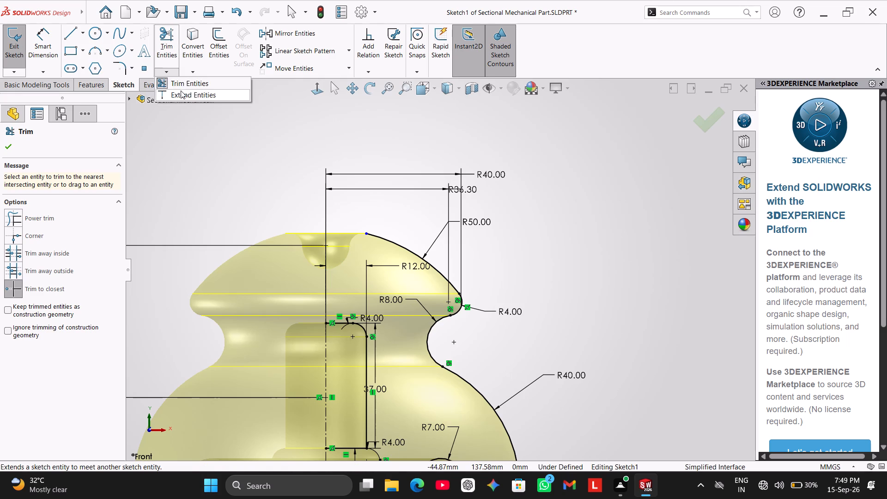
{"action": "left_click", "coordinate": [202, 140]}
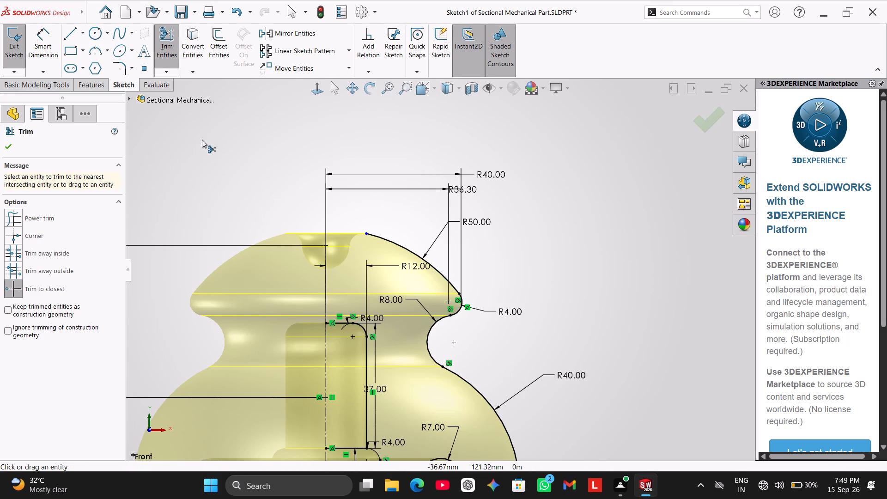
{"action": "right_click", "coordinate": [245, 156]}
{"action": "left_click", "coordinate": [266, 182]}
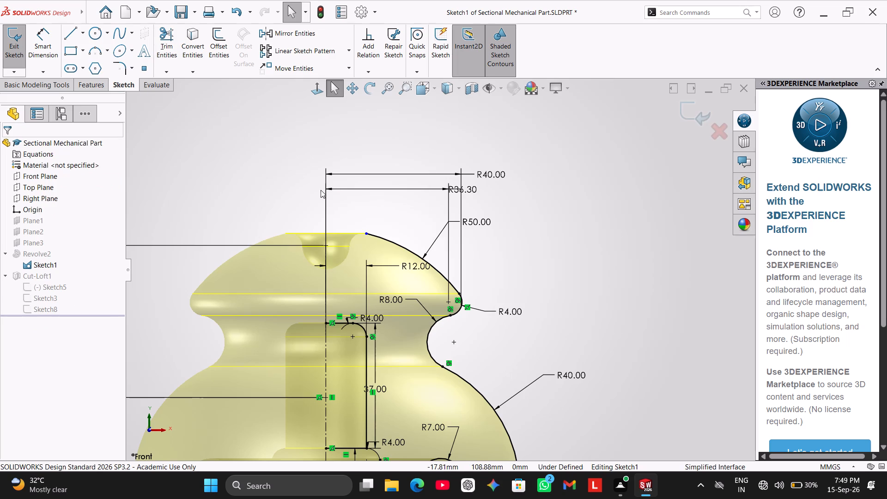
Delete the R36.30 dimension above the dome.
{"action": "right_click", "coordinate": [388, 187]}
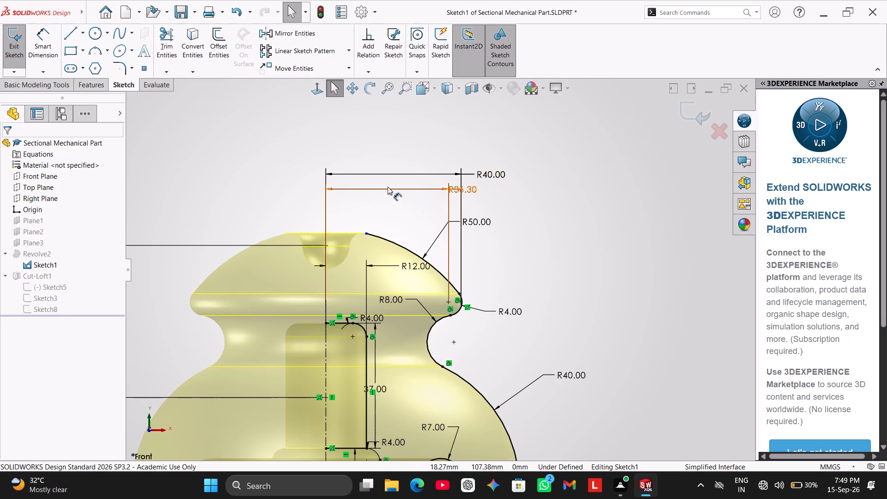
{"action": "right_click", "coordinate": [388, 187]}
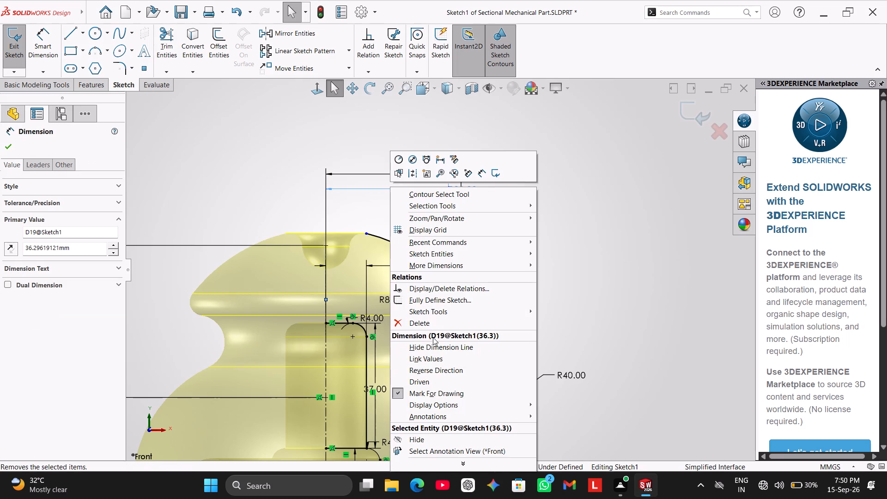
{"action": "left_click", "coordinate": [430, 319]}
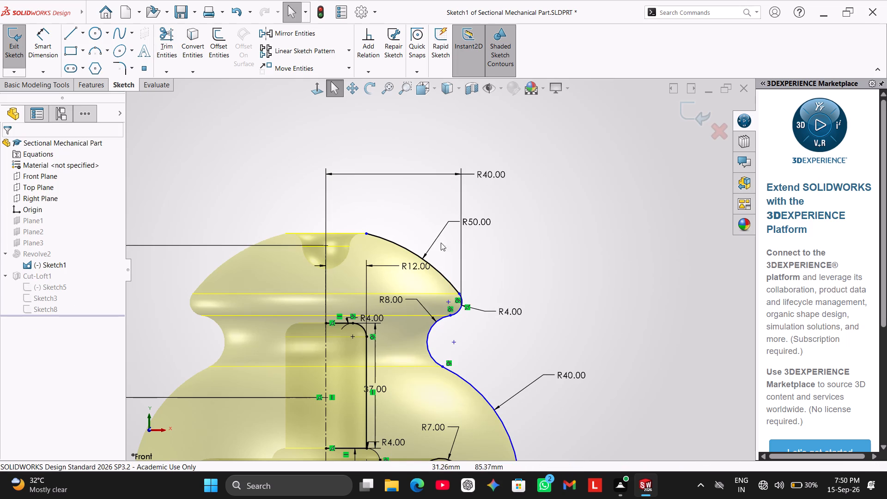
Move the R40.00 dimension from above the dome down inside the profile, just above the upper R4.00 arc.
{"action": "left_click_drag", "start_coordinate": [486, 174], "coordinate": [480, 156]}
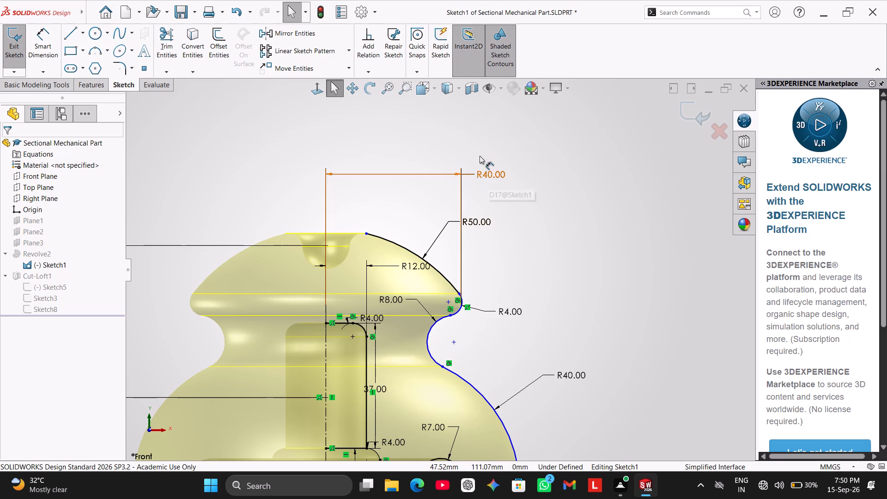
{"action": "left_click_drag", "start_coordinate": [480, 156], "coordinate": [500, 285]}
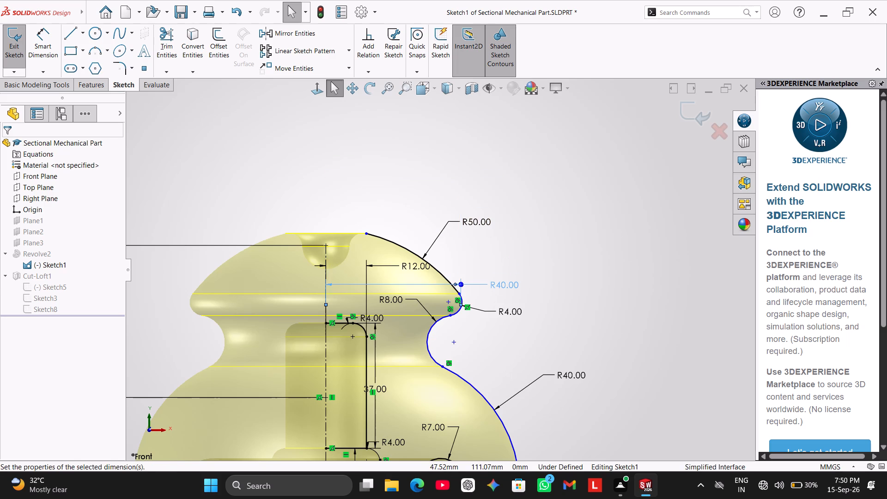
Extend the R50.00 dome arc past the axis and the vertical centerline up to that arc with Extend Entities.
{"action": "left_click", "coordinate": [172, 72]}
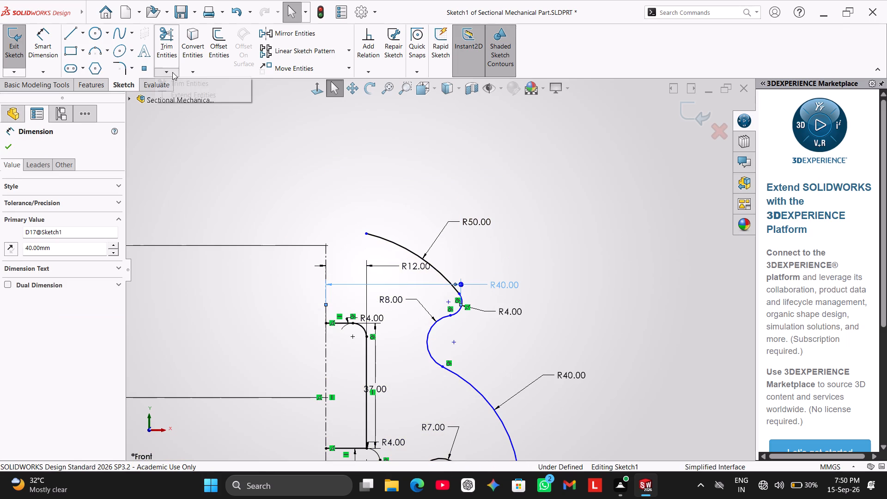
{"action": "left_click", "coordinate": [186, 96]}
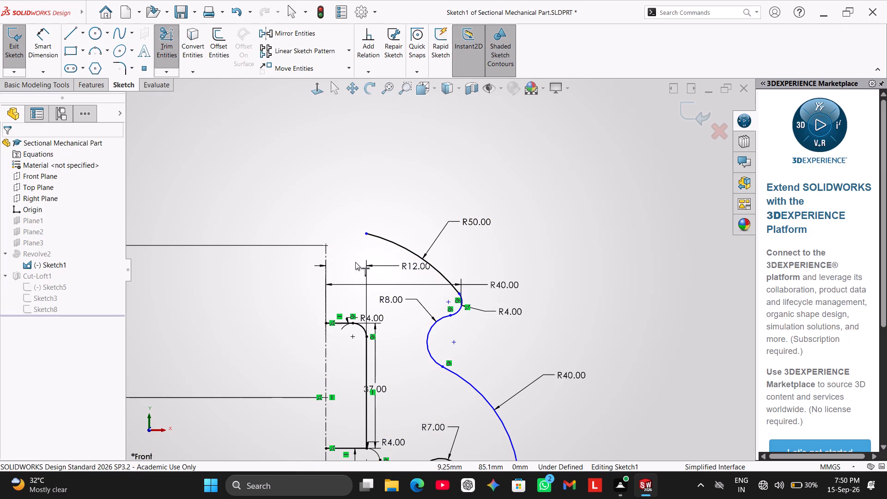
{"action": "left_click", "coordinate": [377, 238]}
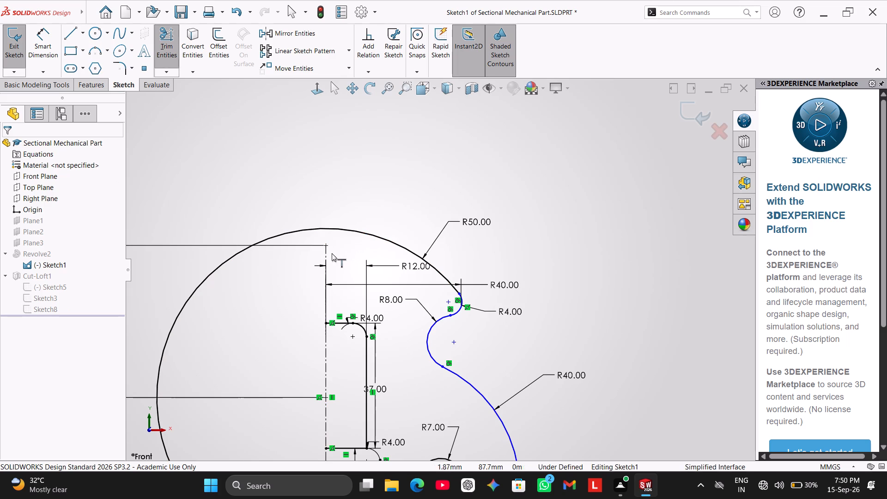
{"action": "left_click", "coordinate": [326, 253]}
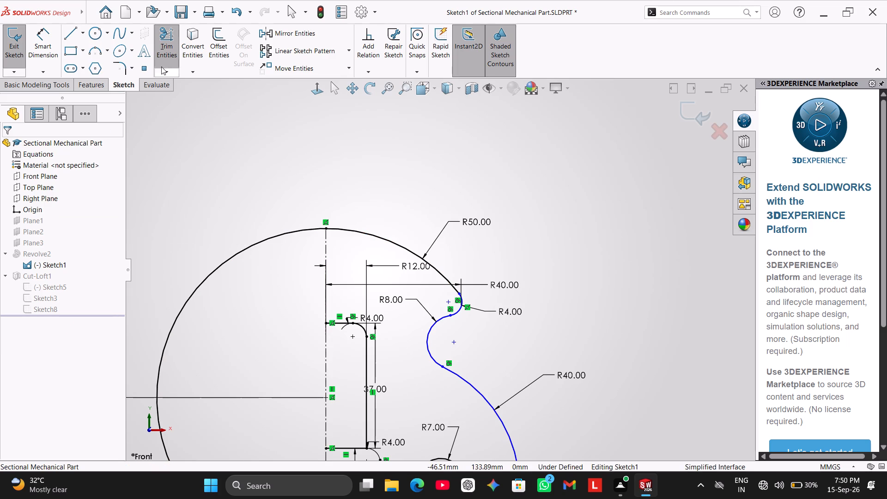
Trim the excess of the R50.00 arc beyond the vertical centerline, keeping the dome portion from the axis to the R4.00 arc.
{"action": "left_click", "coordinate": [163, 63]}
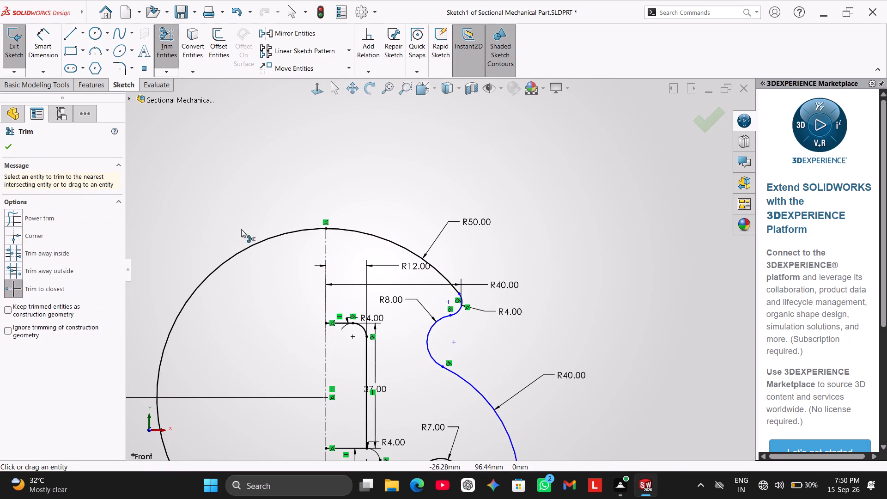
{"action": "left_click", "coordinate": [255, 243]}
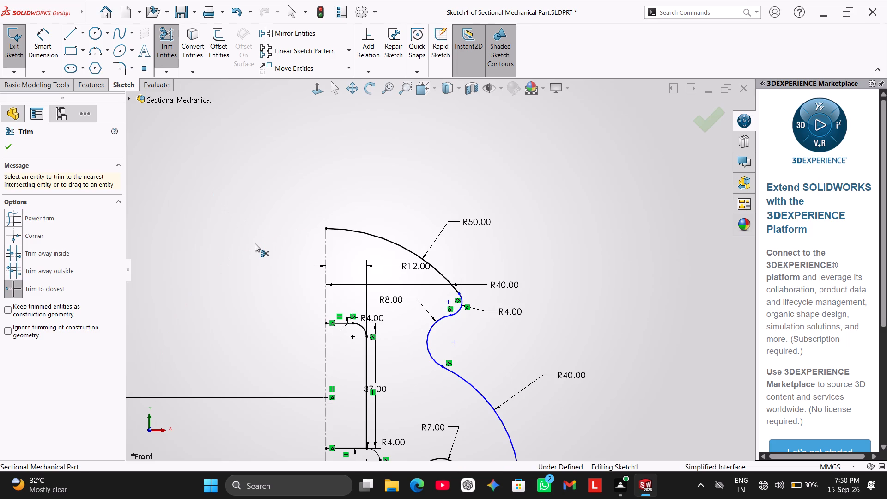
{"action": "left_click", "coordinate": [351, 79]}
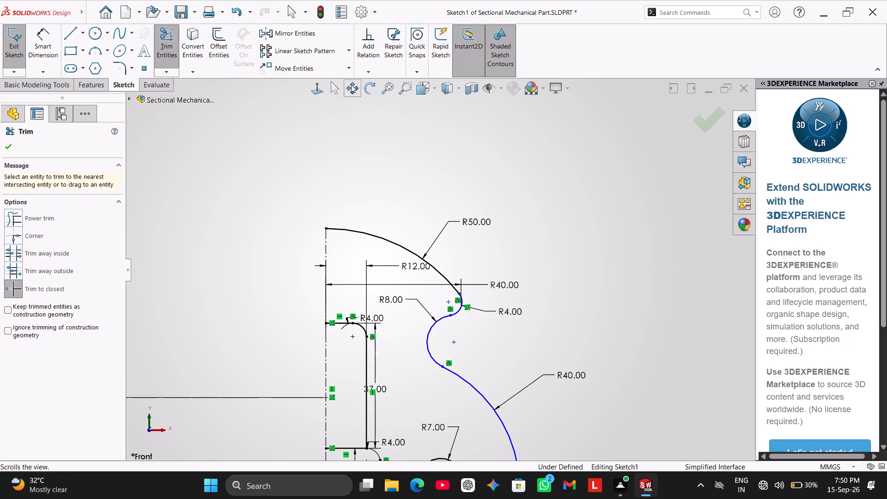
{"action": "left_click", "coordinate": [351, 85]}
{"action": "left_click_drag", "start_coordinate": [257, 292], "coordinate": [276, 149]}
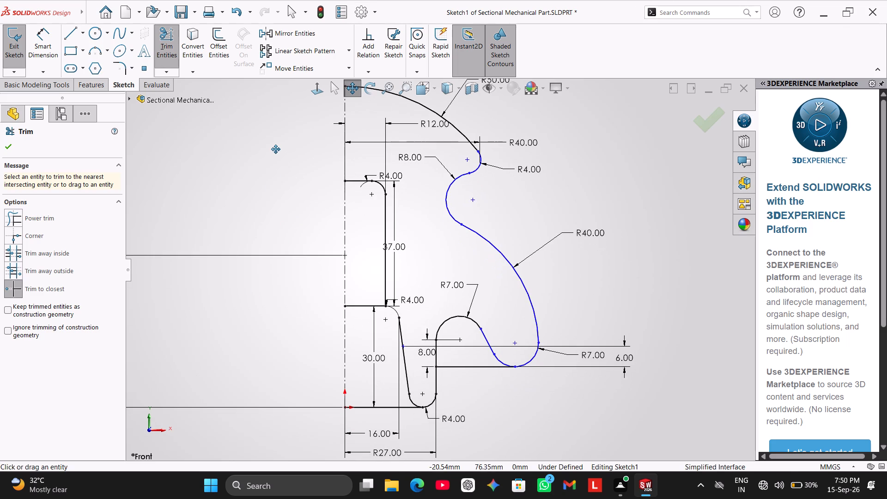
{"action": "left_click_drag", "start_coordinate": [276, 149], "coordinate": [249, 284]}
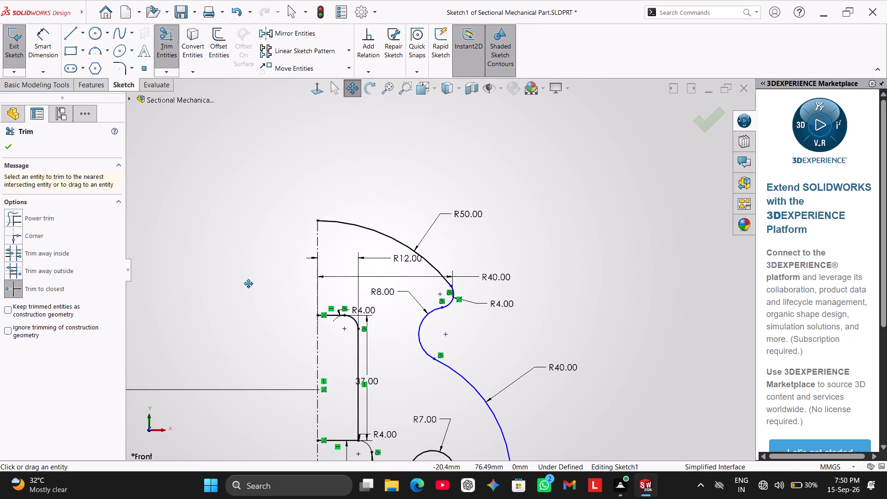
{"action": "left_click", "coordinate": [164, 59]}
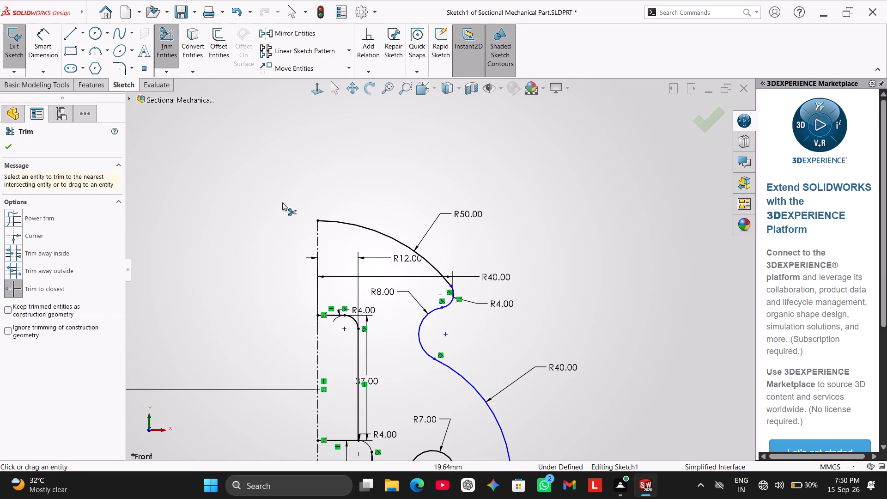
{"action": "left_click", "coordinate": [167, 52]}
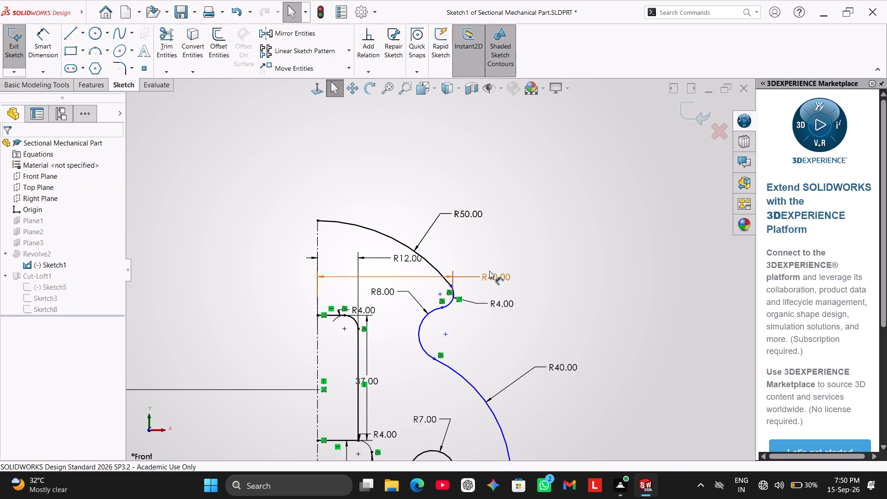
Move the R40.00 dimension back above the dome, with its text centered between the extension lines.
{"action": "left_click_drag", "start_coordinate": [489, 271], "coordinate": [388, 166]}
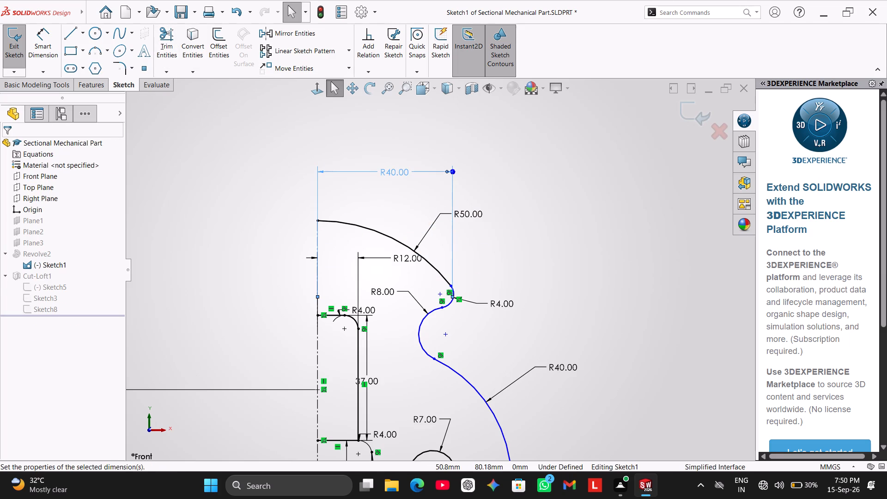
{"action": "left_click", "coordinate": [286, 172]}
Add a horizontal dimension of about 30 mm from the axis to the R8.00 arc, placed above the R40.00 dimension, and exit the sketch.
{"action": "left_click", "coordinate": [31, 43]}
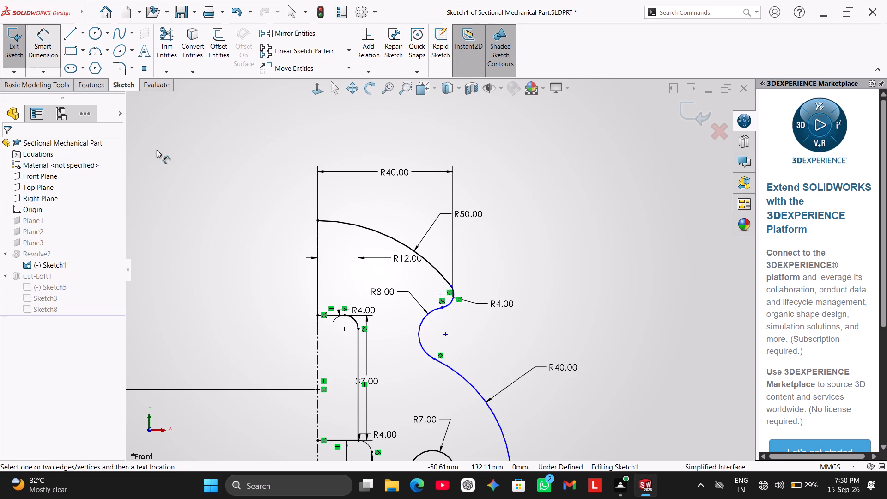
{"action": "left_click", "coordinate": [418, 331]}
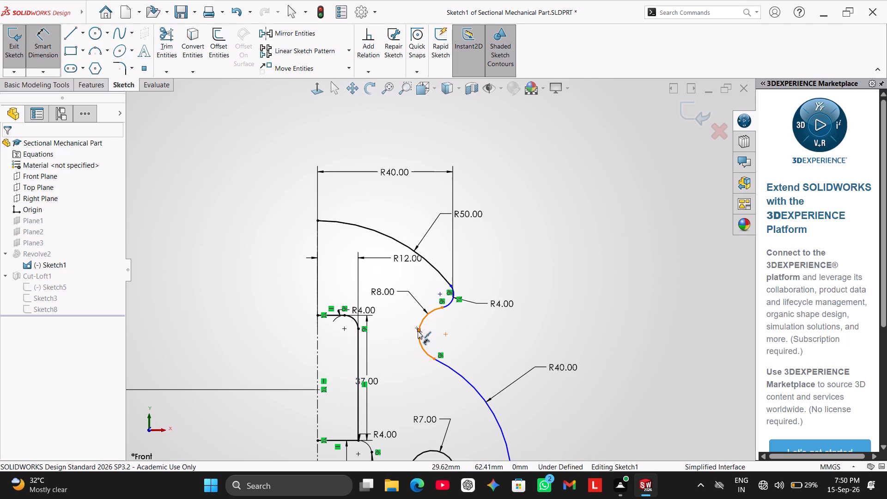
{"action": "left_click", "coordinate": [318, 259]}
{"action": "left_click", "coordinate": [361, 136]}
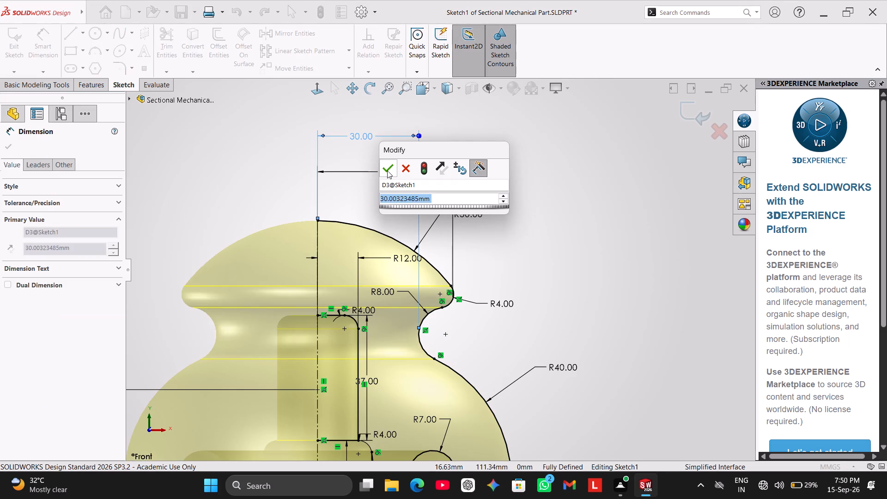
{"action": "left_click", "coordinate": [388, 170]}
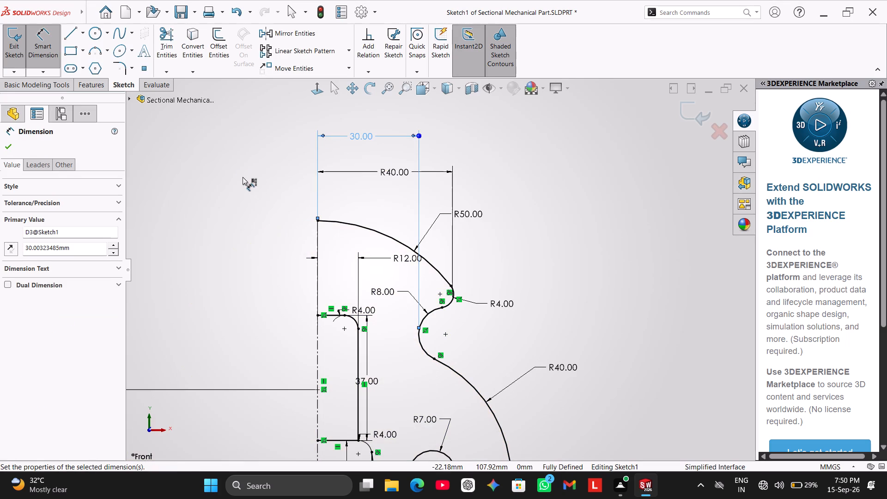
{"action": "left_click", "coordinate": [243, 177]}
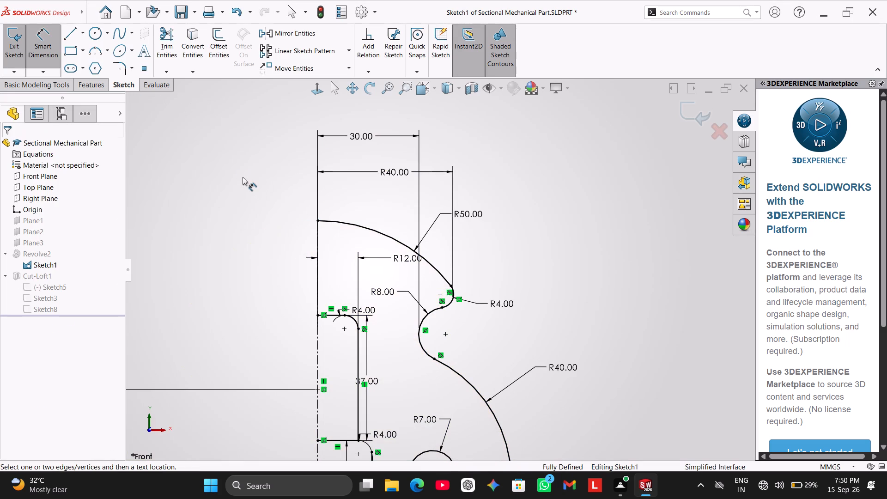
{"action": "left_click", "coordinate": [14, 53]}
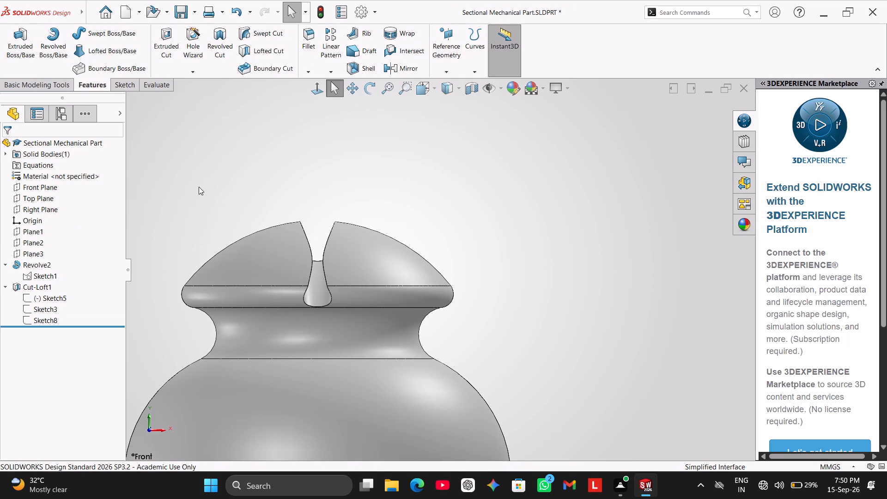
Fillet the lofted groove face across the top of the dome with a 4 mm radius.
{"action": "left_click", "coordinate": [199, 187]}
{"action": "left_click", "coordinate": [365, 89]}
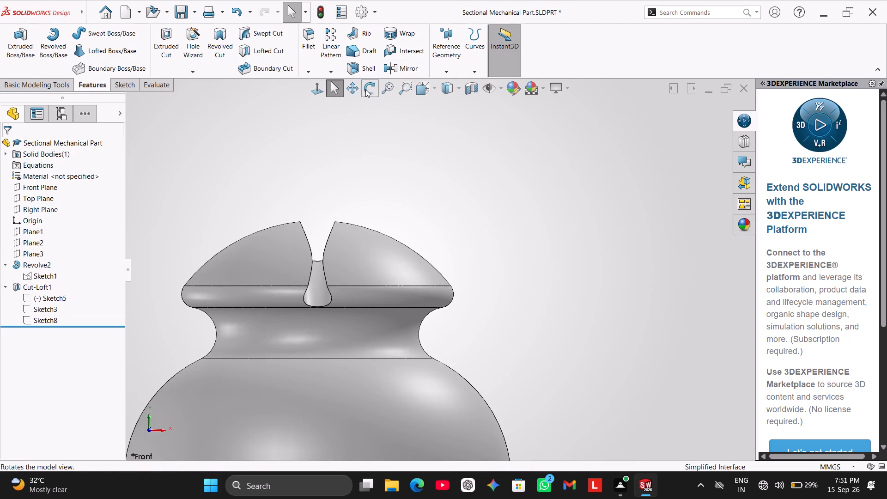
{"action": "double_click", "coordinate": [287, 117]}
{"action": "left_click_drag", "start_coordinate": [287, 117], "coordinate": [284, 141]}
{"action": "right_click", "coordinate": [284, 141]}
{"action": "triple_click", "coordinate": [283, 148]}
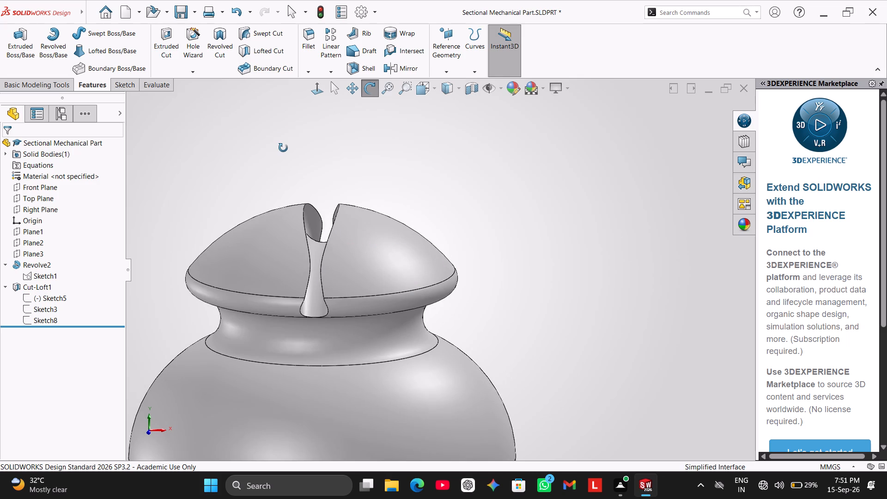
{"action": "left_click_drag", "start_coordinate": [283, 148], "coordinate": [265, 229]}
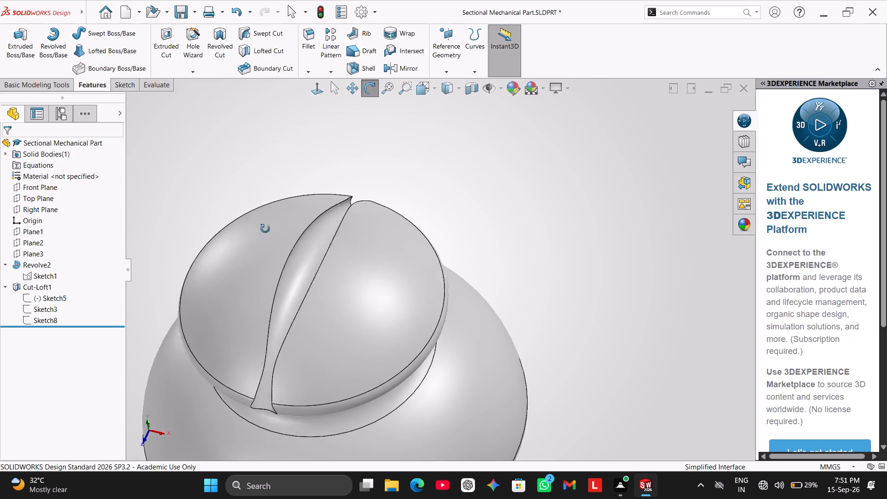
{"action": "left_click_drag", "start_coordinate": [265, 229], "coordinate": [264, 219]}
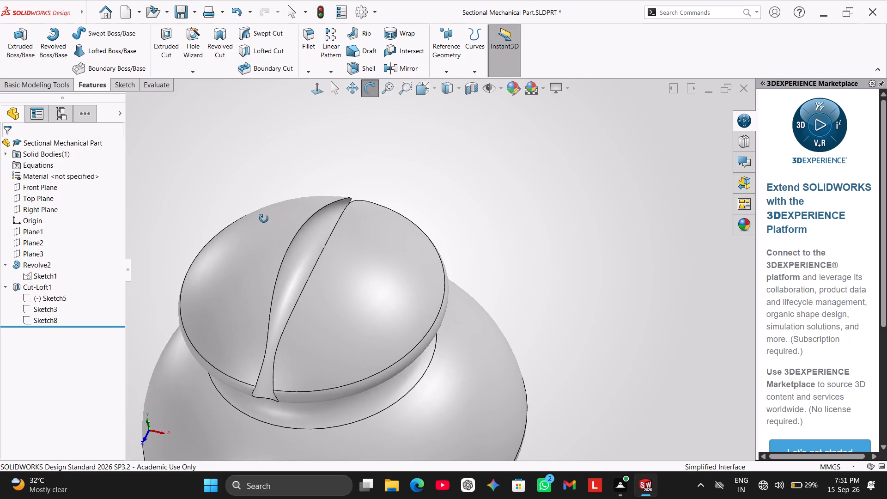
{"action": "left_click_drag", "start_coordinate": [264, 219], "coordinate": [258, 176]}
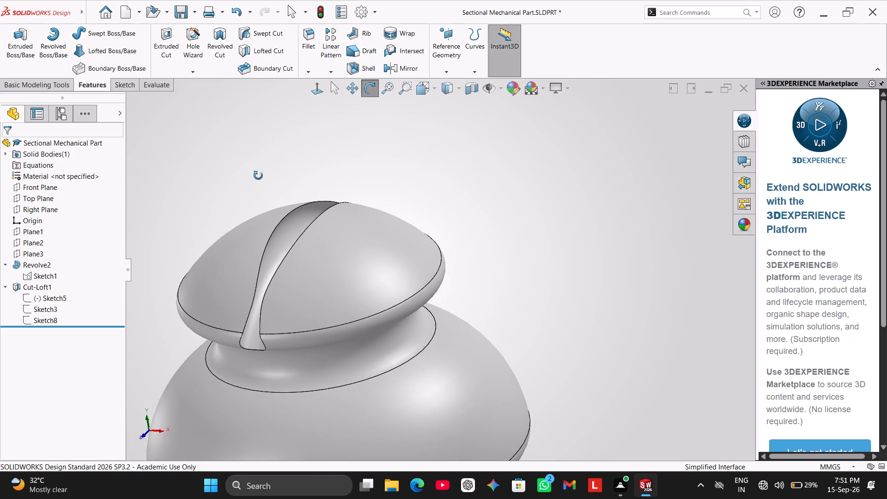
{"action": "left_click_drag", "start_coordinate": [258, 176], "coordinate": [240, 267]}
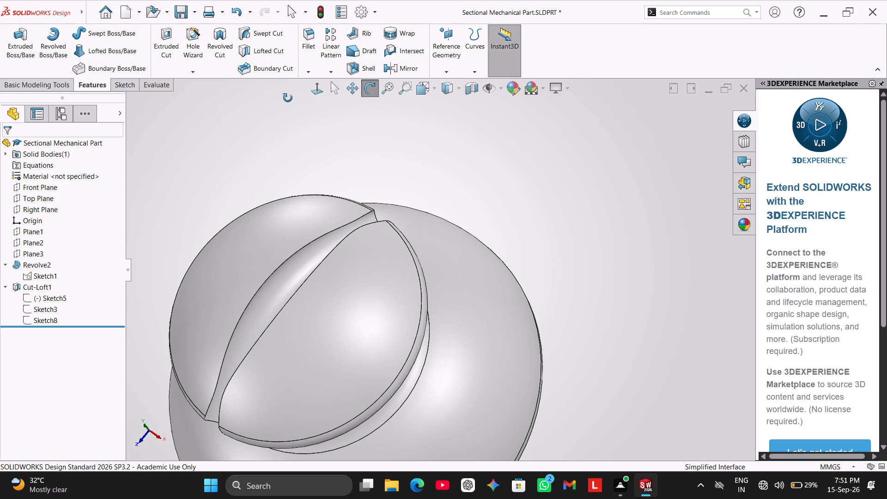
{"action": "left_click", "coordinate": [310, 40]}
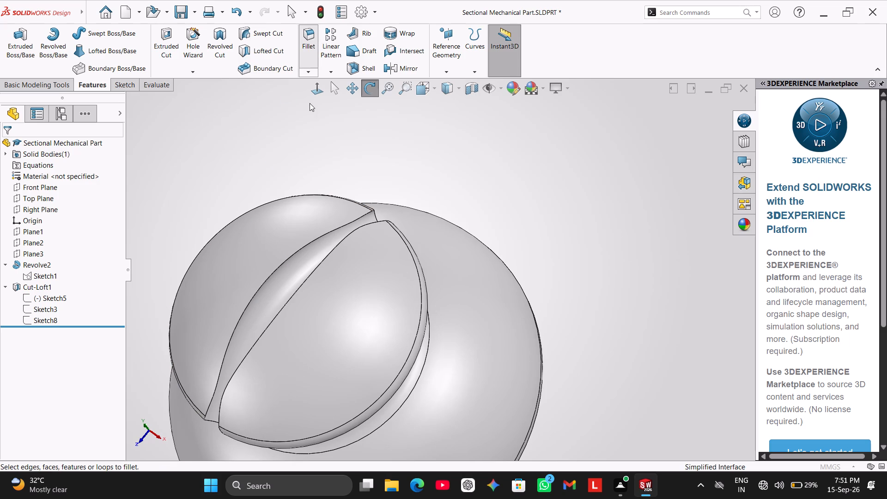
{"action": "left_click", "coordinate": [289, 260]}
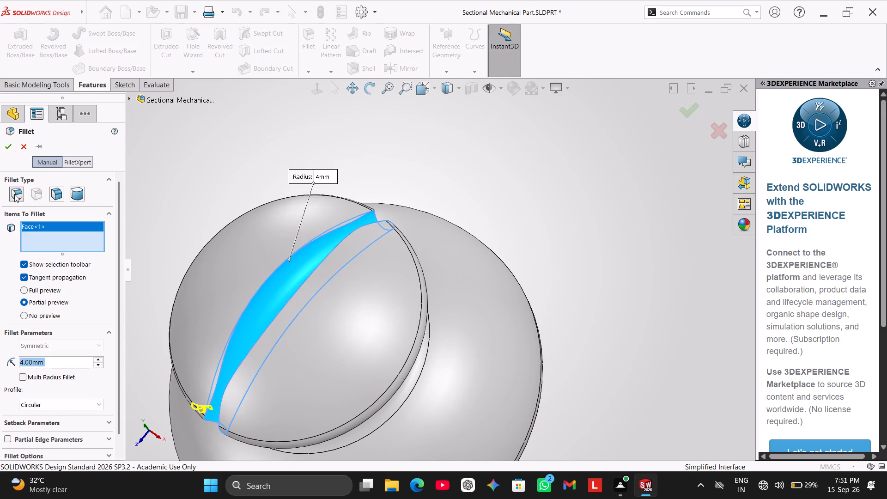
{"action": "left_click", "coordinate": [10, 147]}
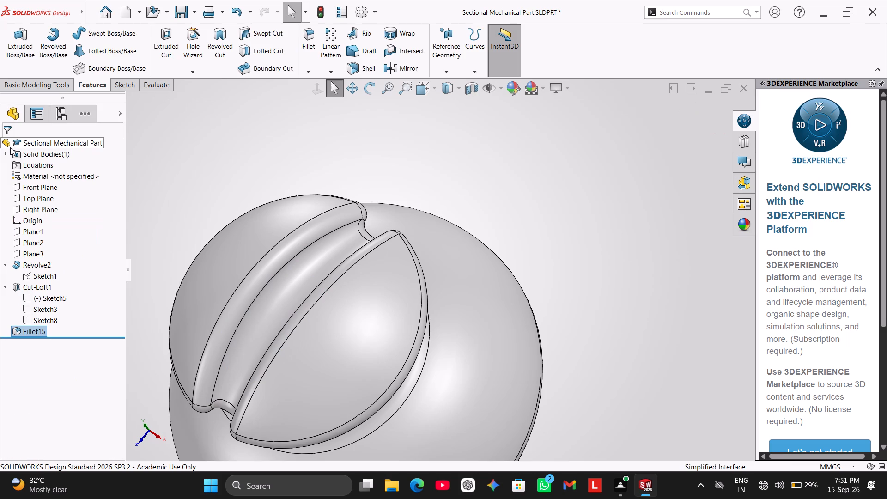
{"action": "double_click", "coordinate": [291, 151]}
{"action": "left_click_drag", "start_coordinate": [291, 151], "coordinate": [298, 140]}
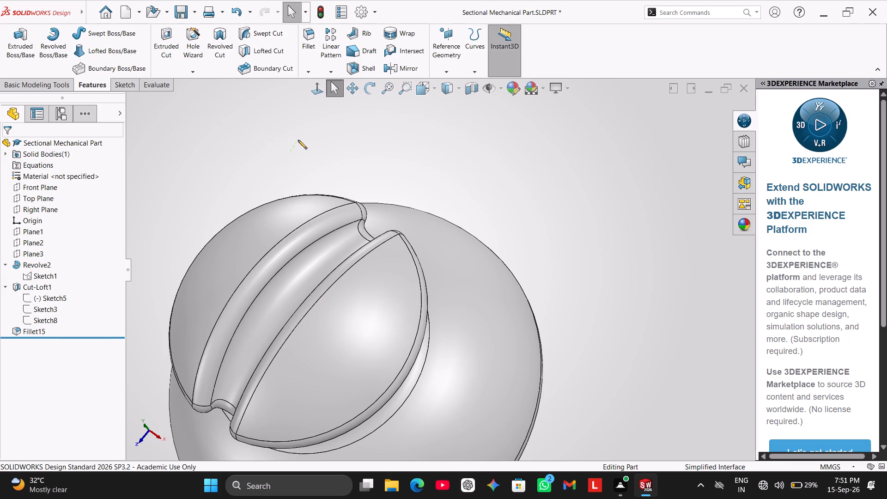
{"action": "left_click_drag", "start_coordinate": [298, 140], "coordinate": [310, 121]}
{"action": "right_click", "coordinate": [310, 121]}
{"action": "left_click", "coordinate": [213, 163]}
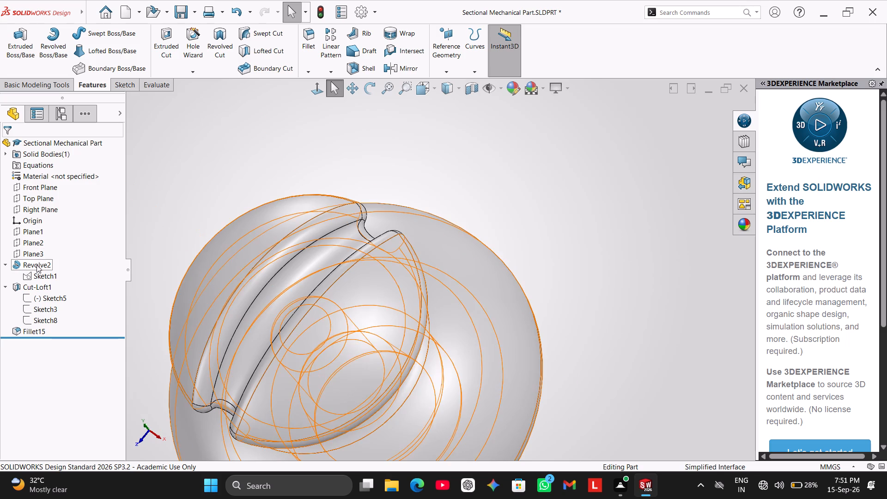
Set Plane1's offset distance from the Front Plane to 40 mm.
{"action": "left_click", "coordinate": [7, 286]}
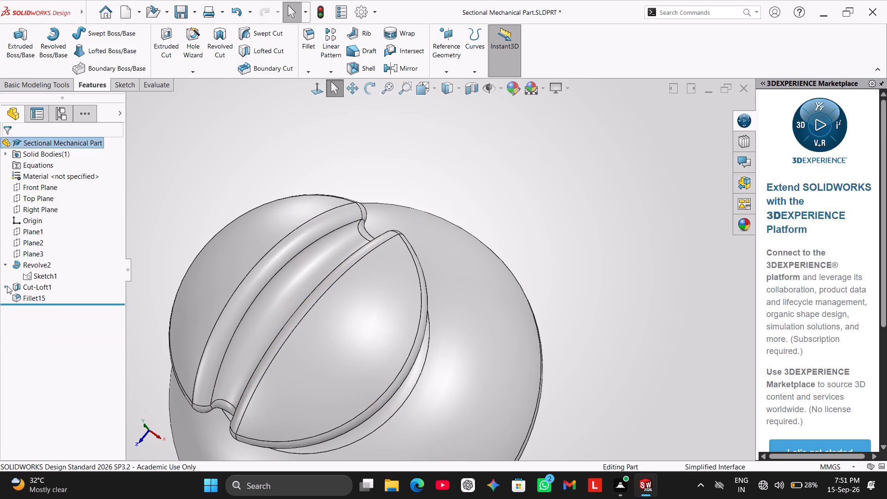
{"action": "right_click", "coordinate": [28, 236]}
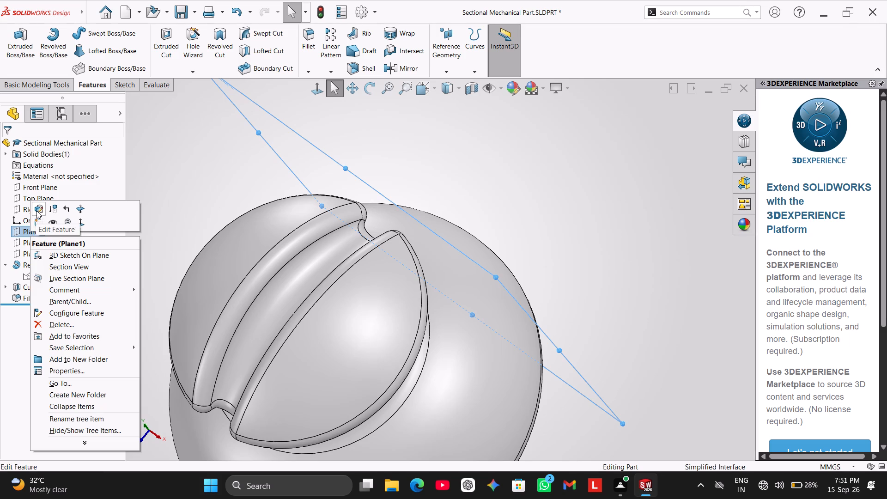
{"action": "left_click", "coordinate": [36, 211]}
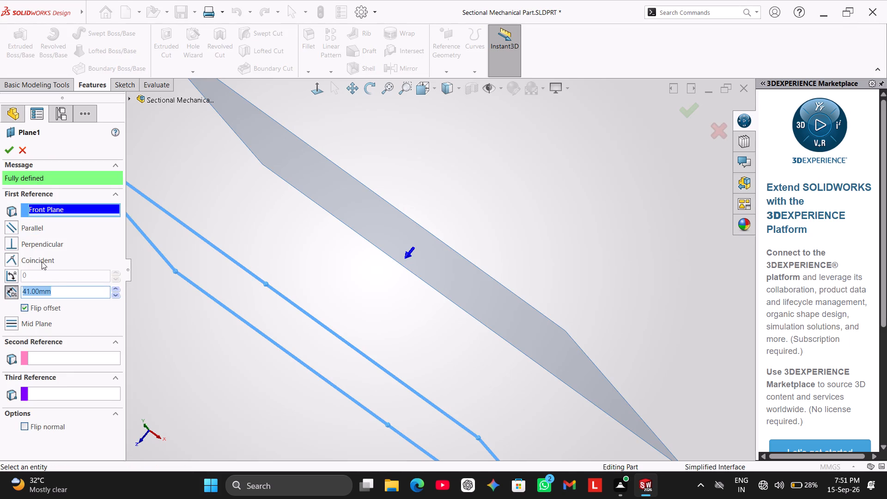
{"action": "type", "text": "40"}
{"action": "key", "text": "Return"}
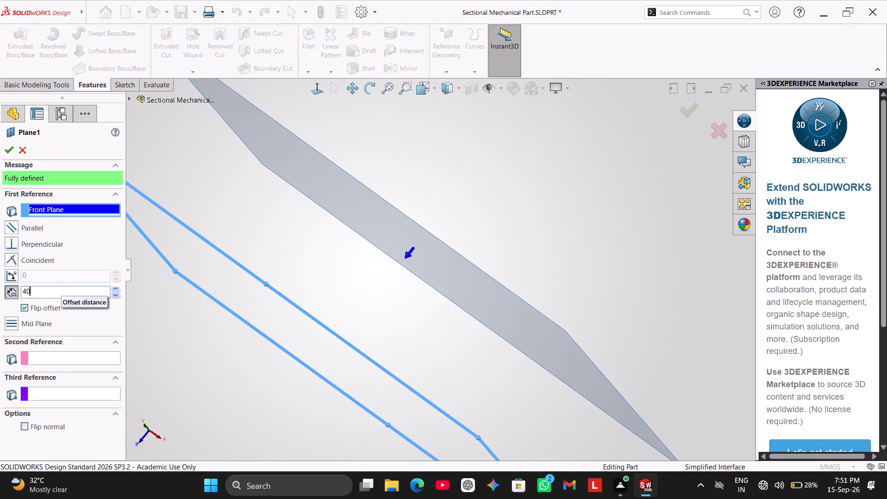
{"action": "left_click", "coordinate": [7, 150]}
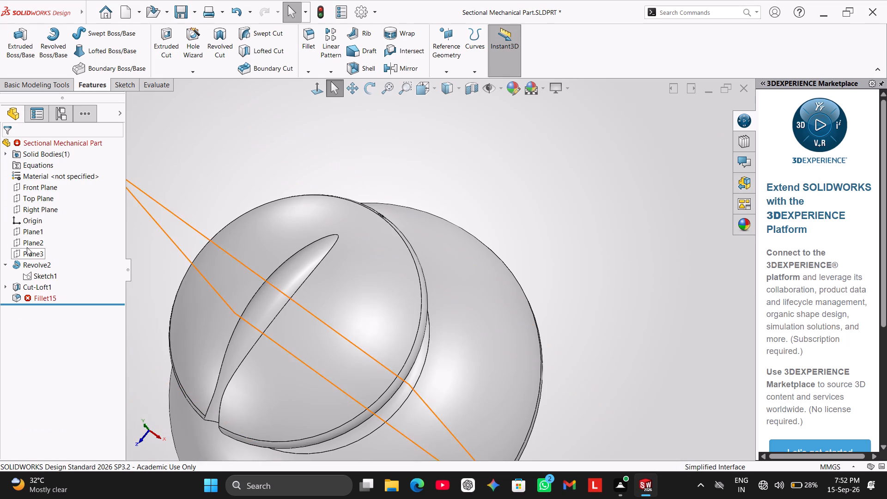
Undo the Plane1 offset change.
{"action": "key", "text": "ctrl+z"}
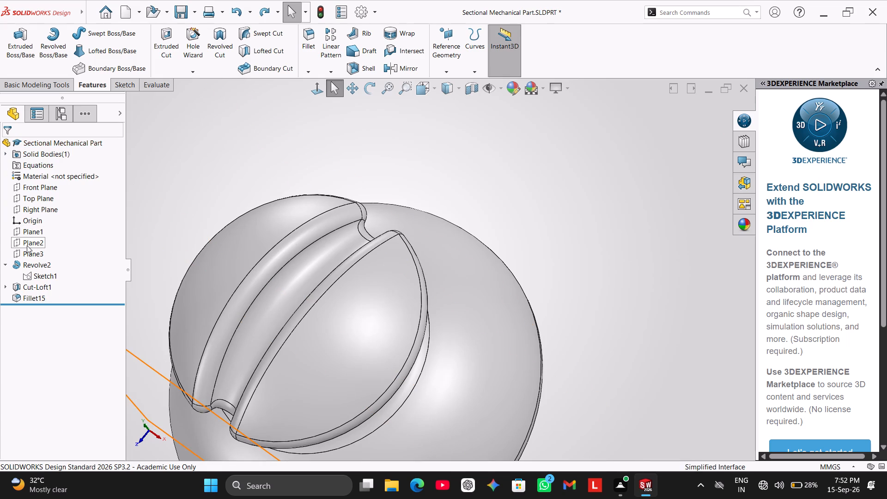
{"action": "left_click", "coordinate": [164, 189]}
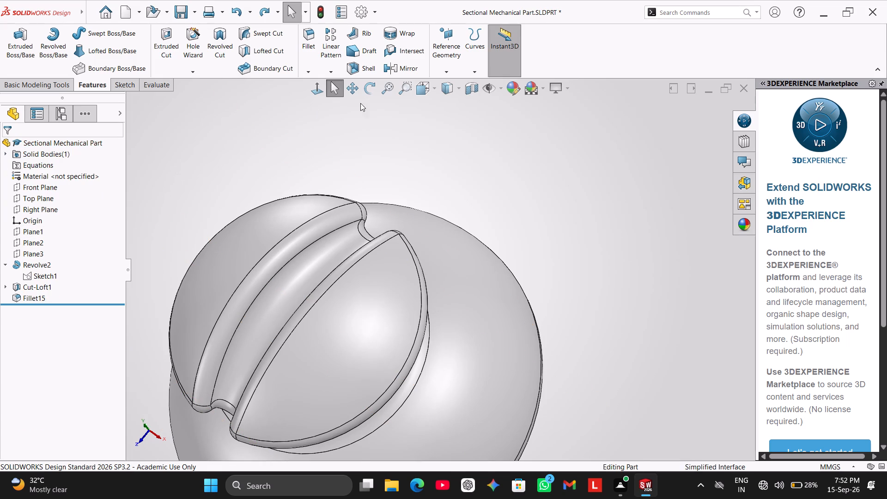
Show the whole part in the isometric view.
{"action": "key", "text": "ctrl+7"}
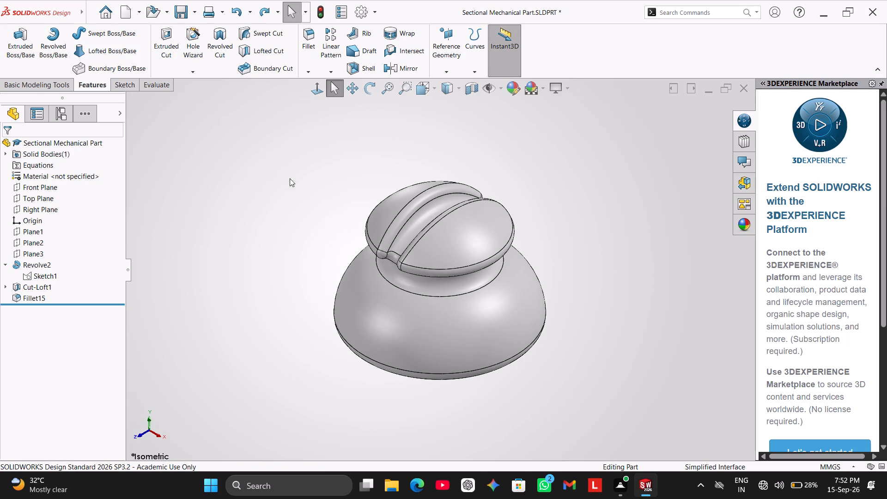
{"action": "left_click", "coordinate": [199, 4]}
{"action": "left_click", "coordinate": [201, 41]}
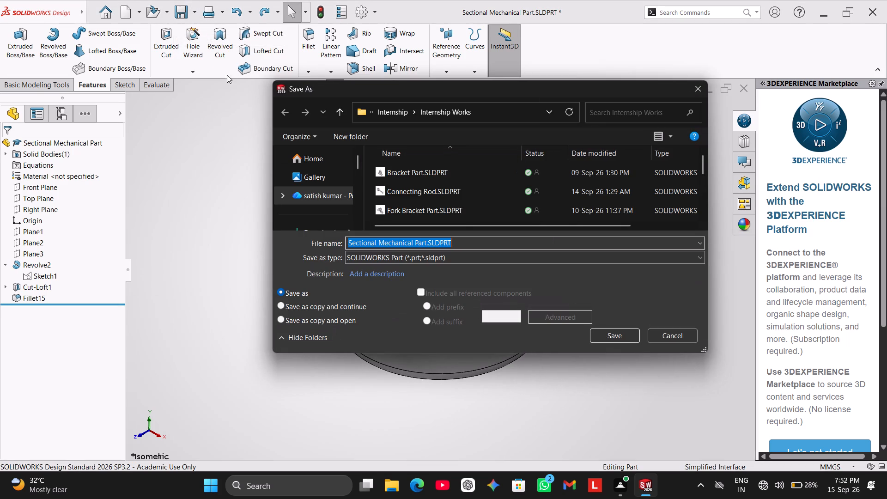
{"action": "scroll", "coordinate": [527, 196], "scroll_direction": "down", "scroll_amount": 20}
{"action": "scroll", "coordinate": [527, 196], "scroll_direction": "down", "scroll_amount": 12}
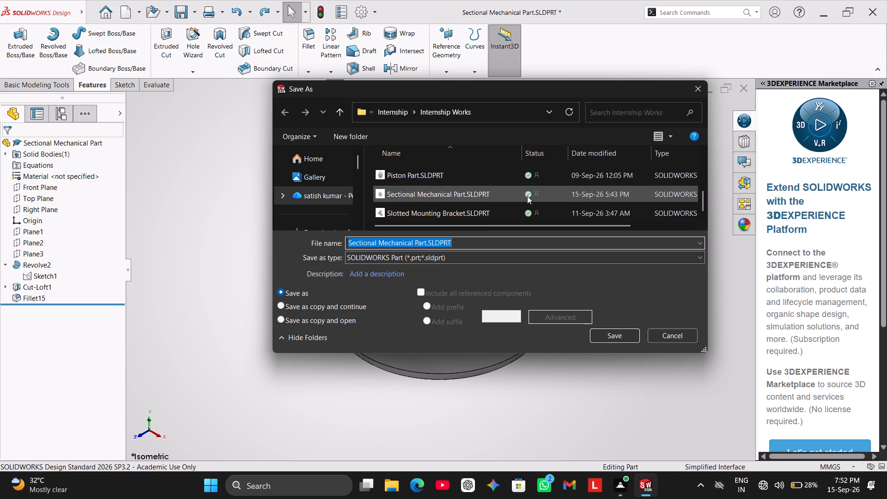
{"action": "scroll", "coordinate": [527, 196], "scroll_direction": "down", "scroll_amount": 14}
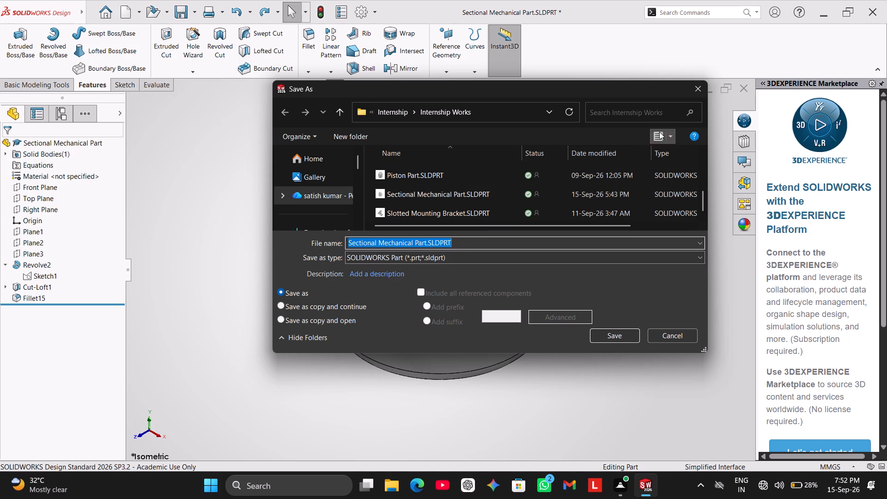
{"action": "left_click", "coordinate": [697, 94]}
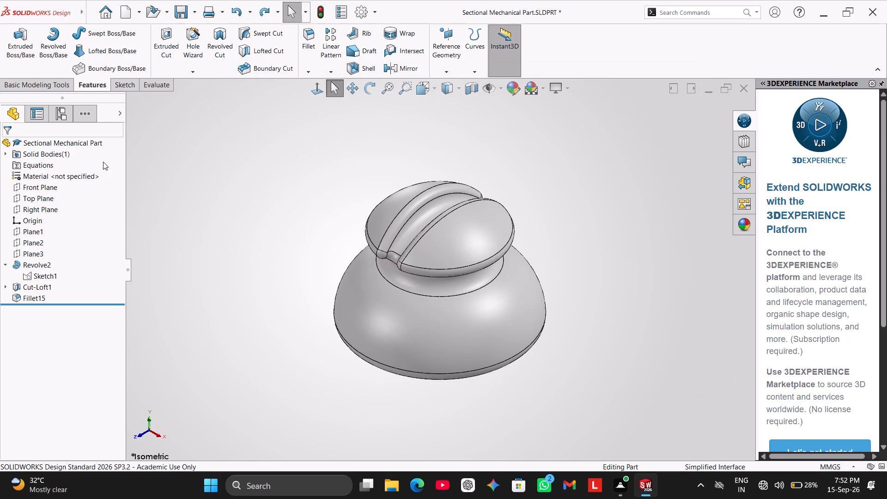
Save the Sectional Mechanical Part under its existing name.
{"action": "left_click", "coordinate": [177, 14]}
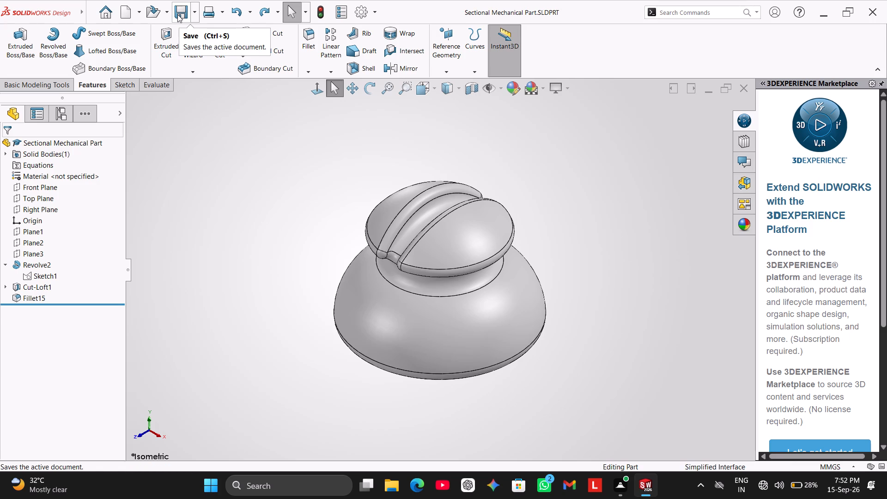
{"action": "left_click", "coordinate": [177, 14]}
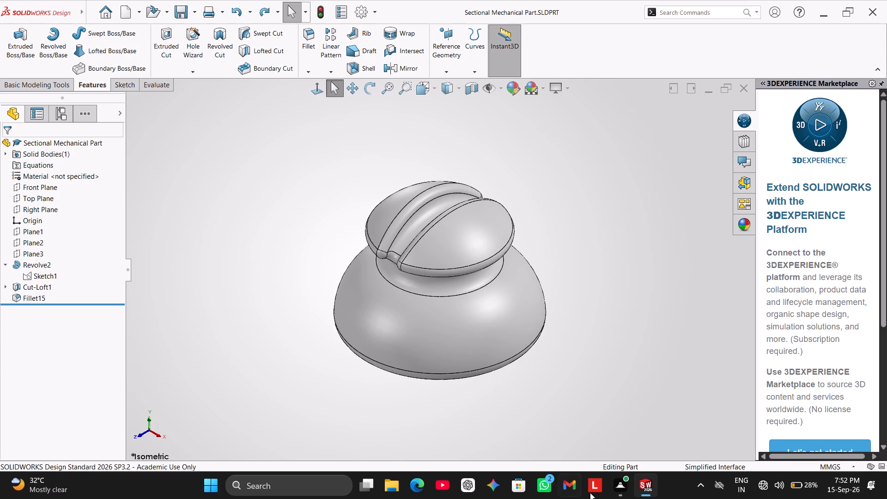